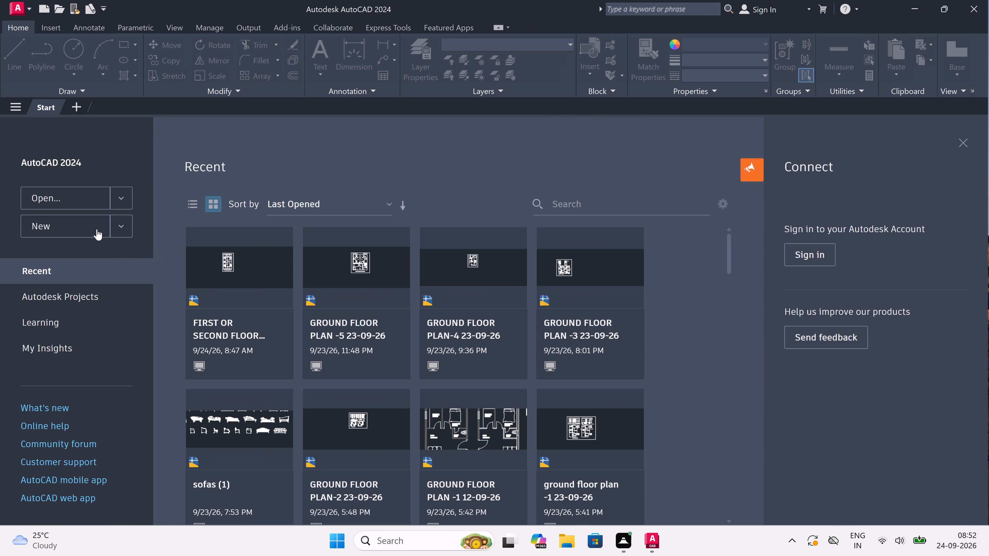
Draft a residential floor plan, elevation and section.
Create a new blank drawing.
double_click(96, 228)
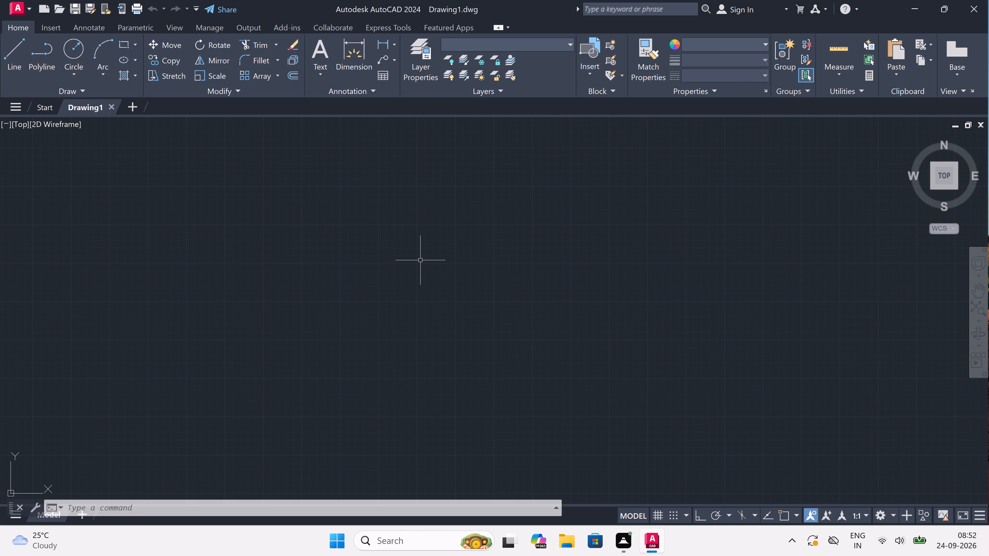
Configure the drawing units to Engineering length type, 0'-0" precision and an insertion scale of Inches.
type("un")
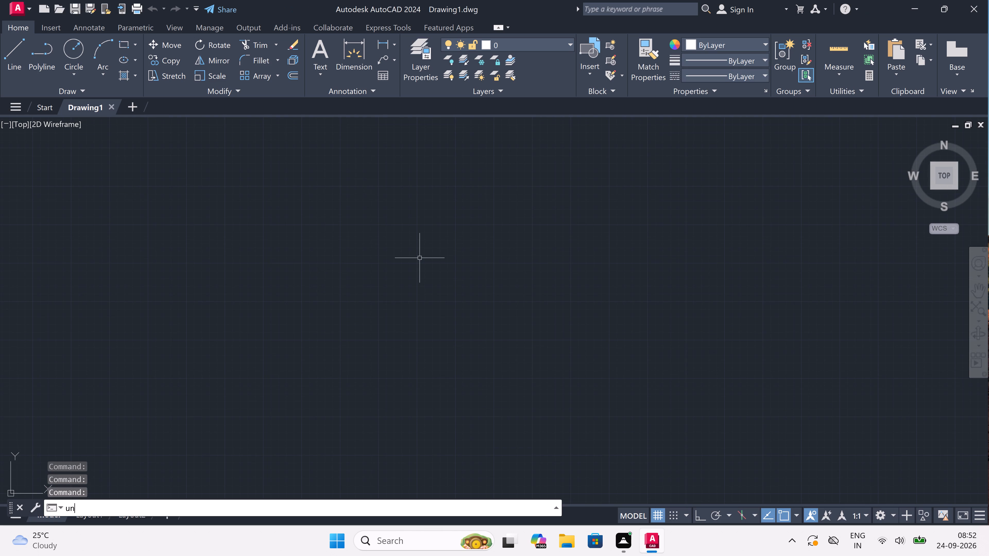
key("space")
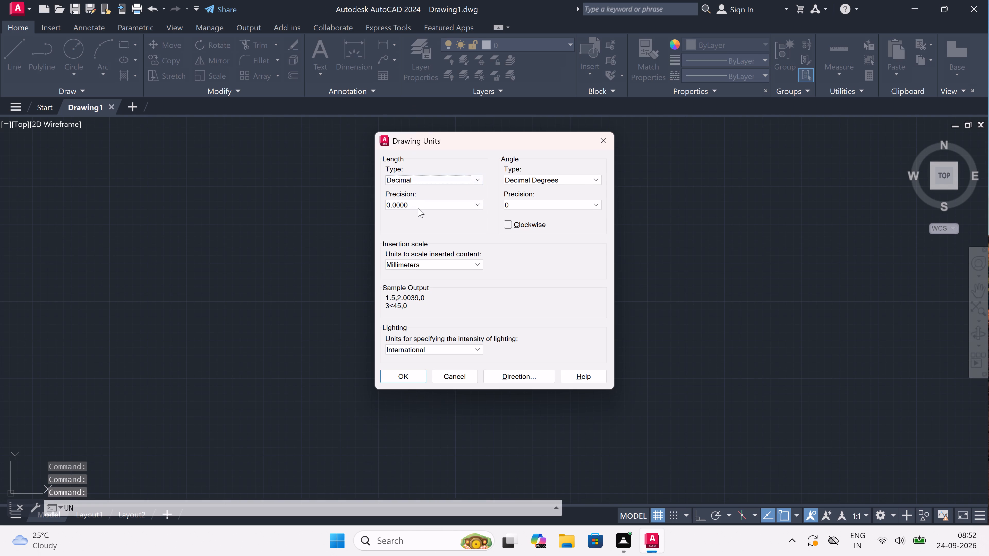
left_click(425, 178)
left_click(428, 204)
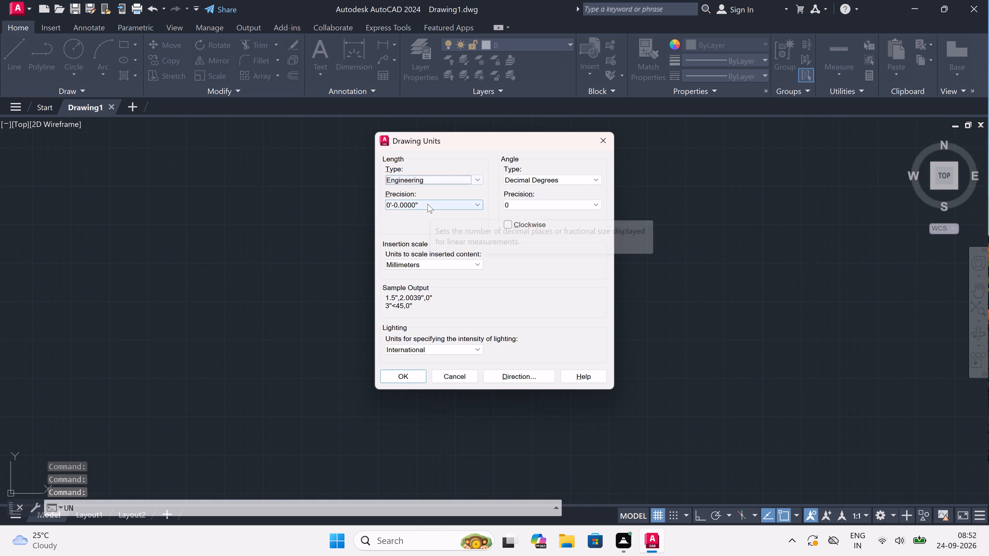
double_click(428, 204)
double_click(423, 206)
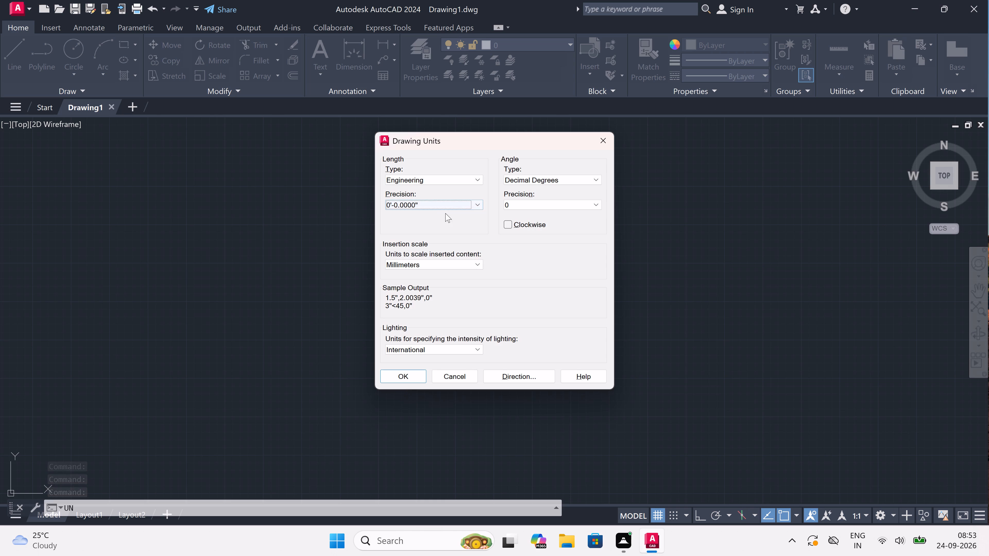
double_click(462, 202)
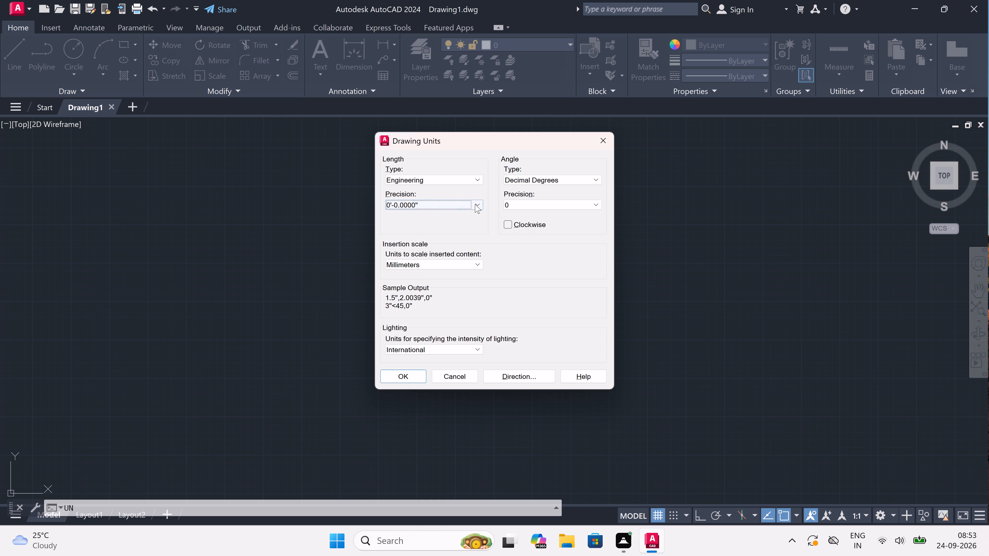
left_click(475, 202)
double_click(463, 216)
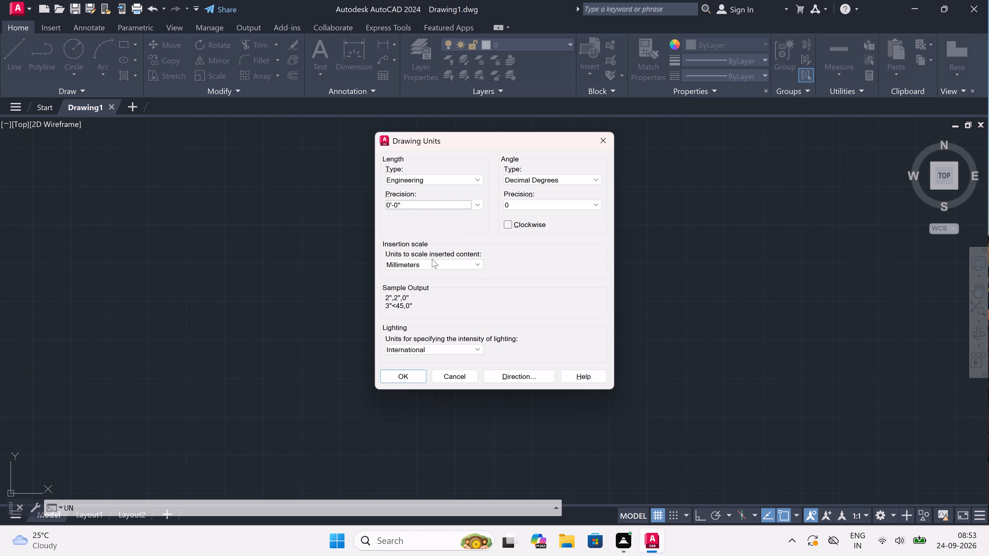
left_click(430, 262)
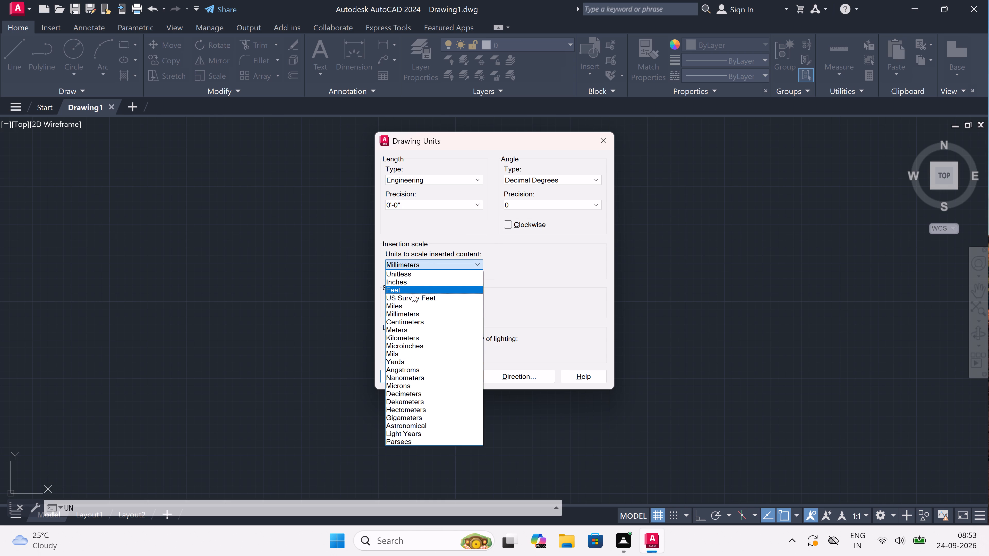
left_click(407, 283)
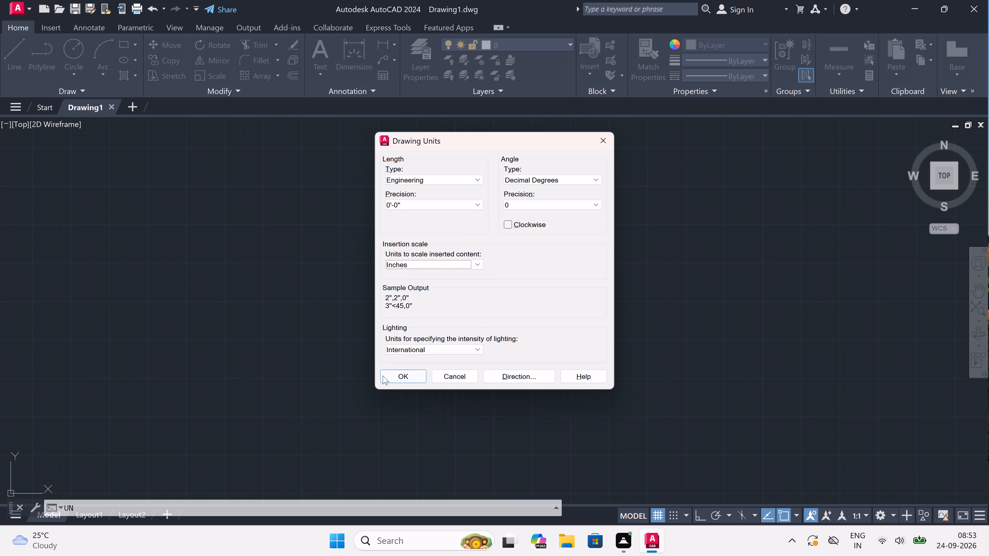
left_click(396, 376)
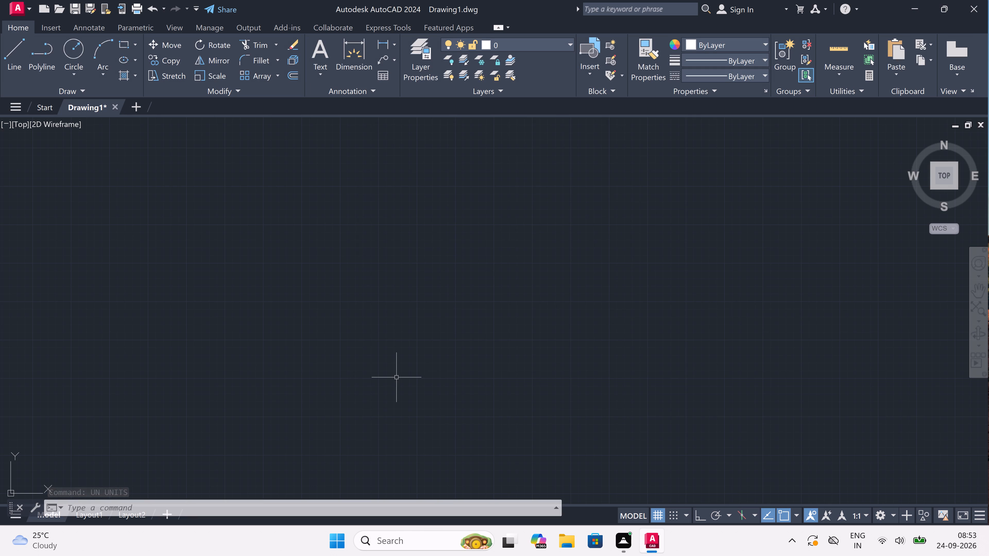
Turn Ortho on and draw a horizontal and a vertical construction line crossing at one point.
type("xl")
key("space")
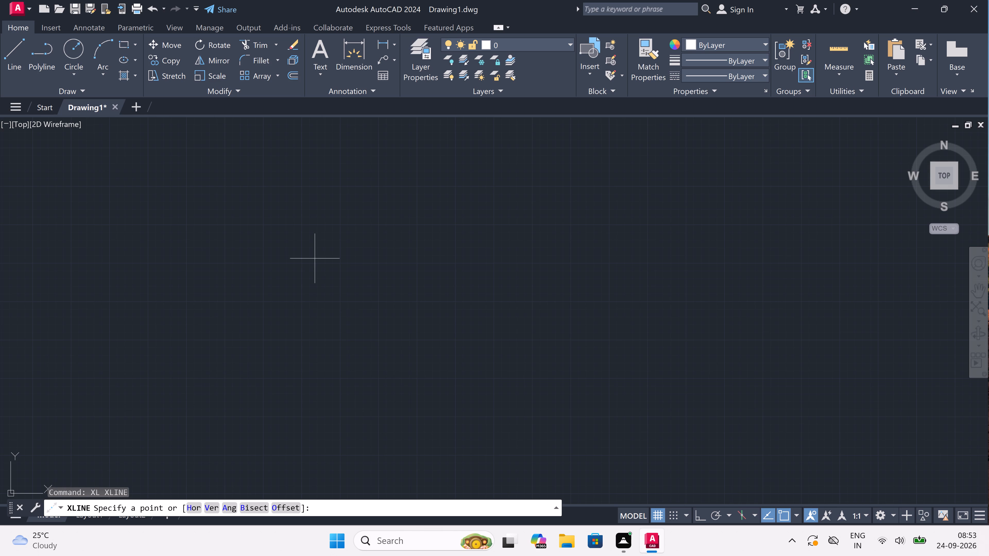
key("F8")
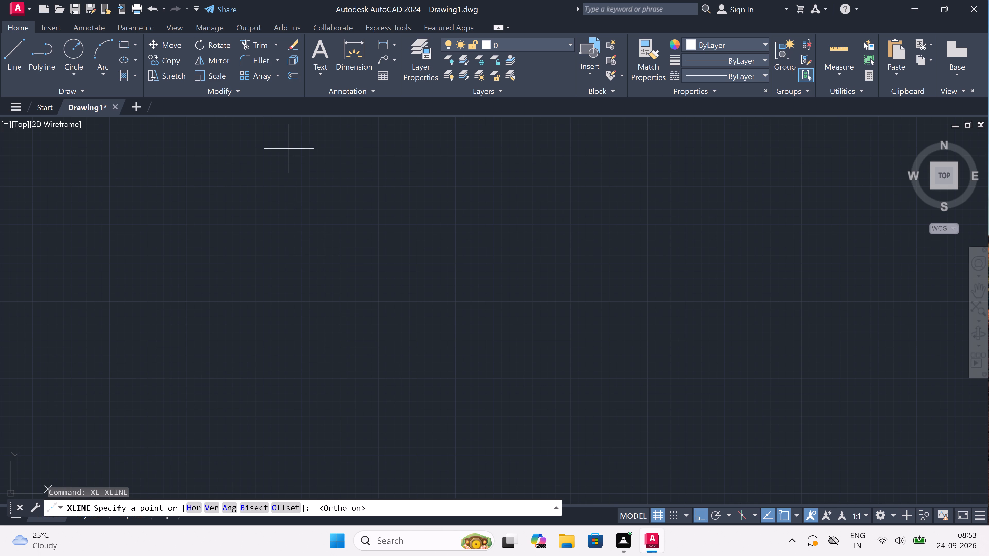
left_click(288, 165)
left_click(381, 175)
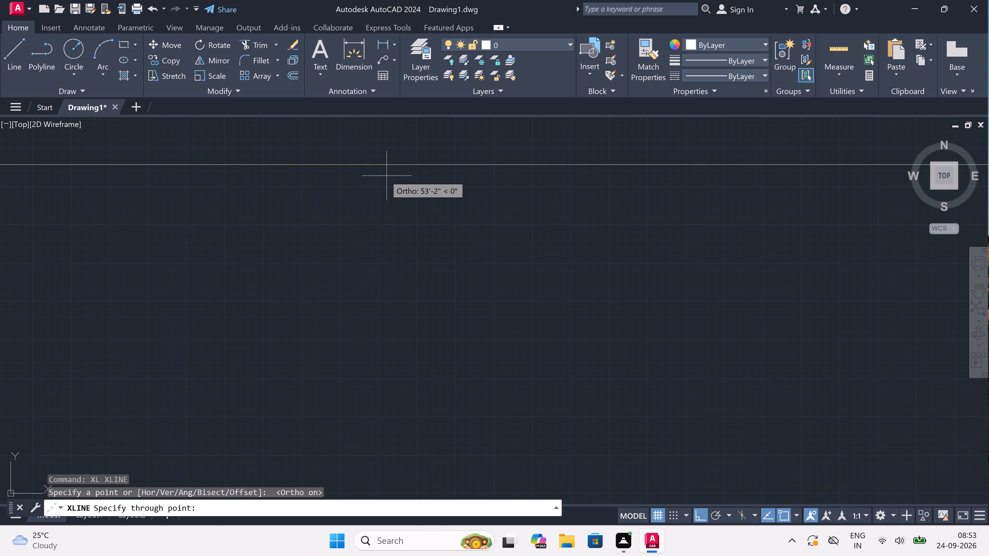
left_click(318, 170)
left_click(302, 385)
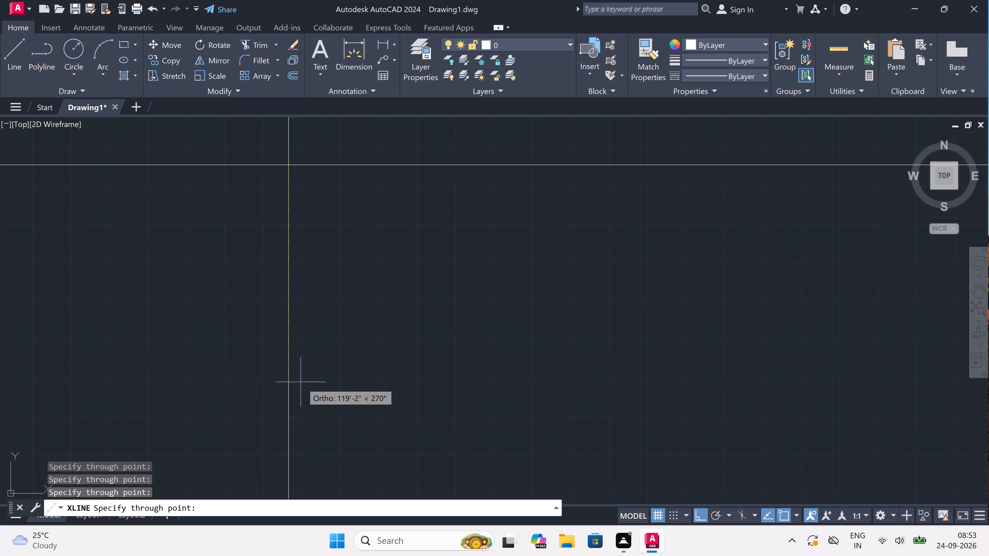
key("Escape")
Trim the vertical line above the intersection and the horizontal line to its left, leaving an upper-left corner.
scroll(297, 362, "down", 2)
scroll(289, 256, "up", 2)
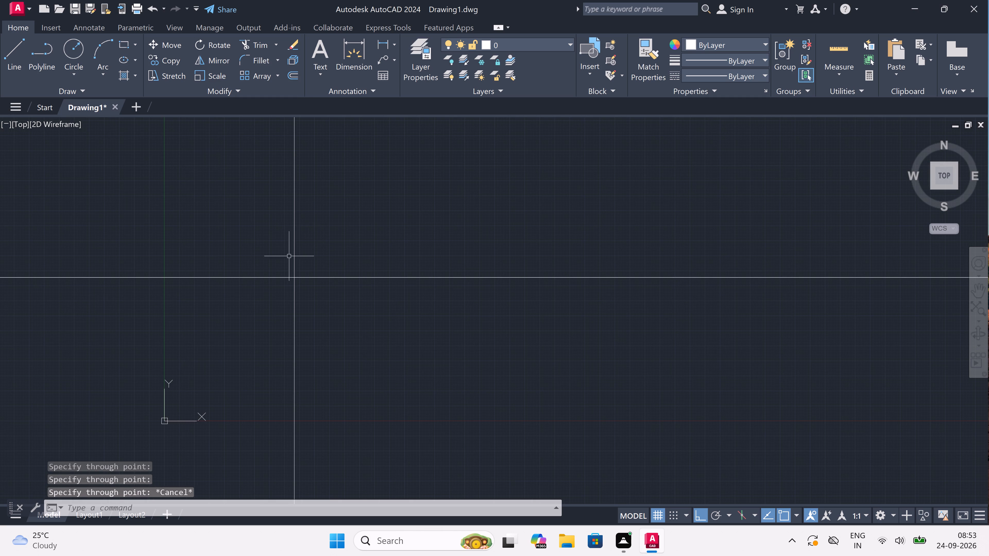
scroll(289, 256, "up", 2)
scroll(309, 273, "down", 2)
scroll(315, 321, "up", 2)
scroll(318, 321, "down", 2)
scroll(342, 333, "up", 4)
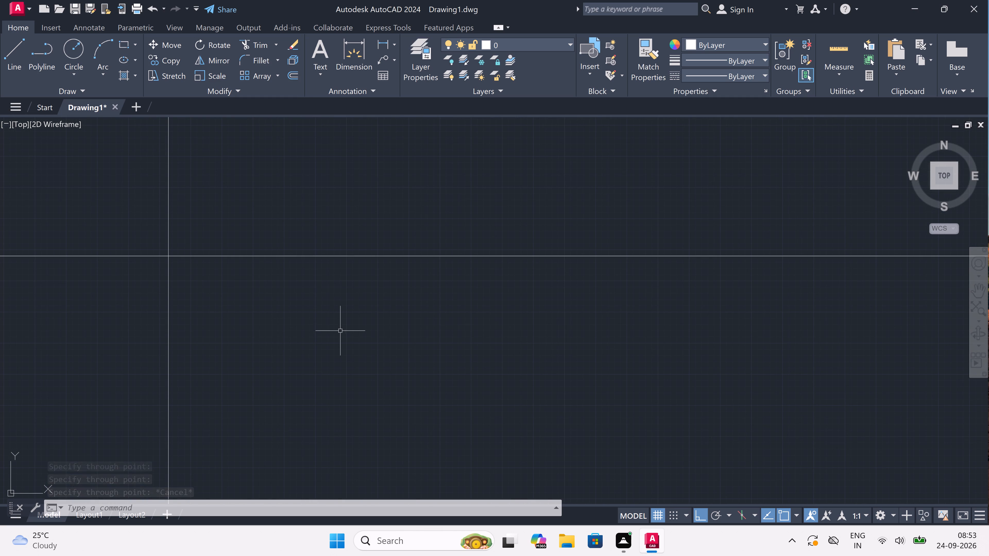
key("t")
key("r")
key("space")
left_click(263, 206)
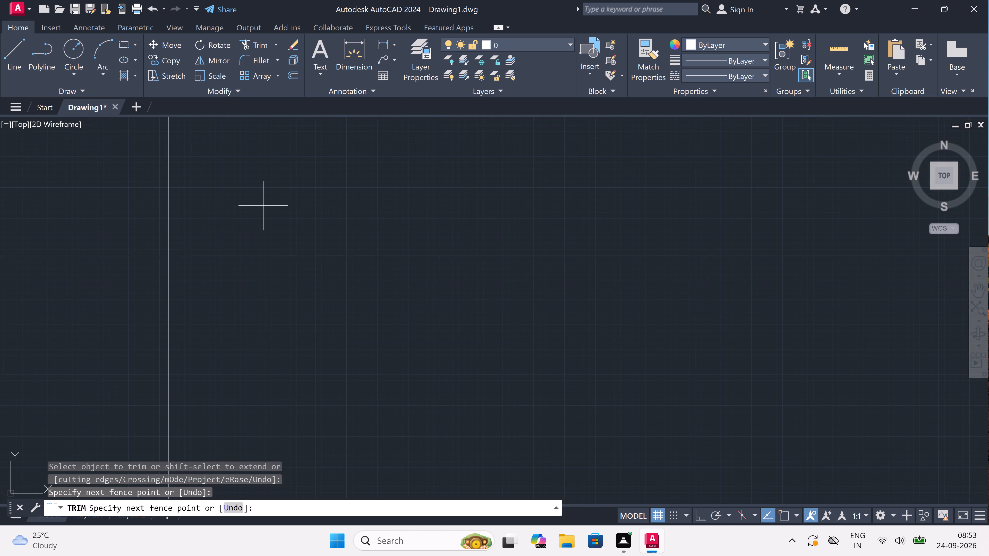
left_click(74, 253)
left_click(74, 253)
left_click(51, 310)
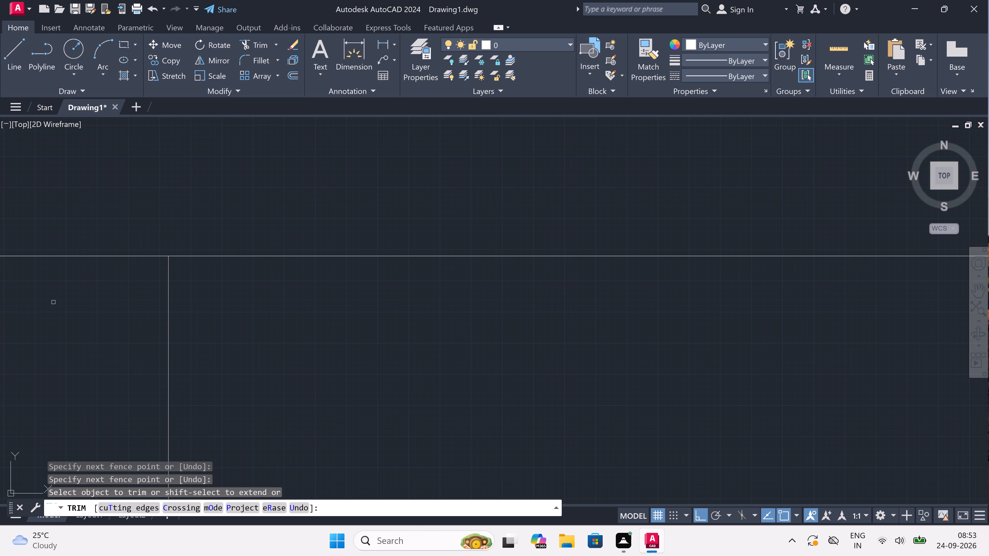
left_click(105, 237)
key("Escape")
Offset the top horizontal and left vertical lines 4.5" inward to form the outer wall thickness.
scroll(211, 263, "up", 2)
key("o")
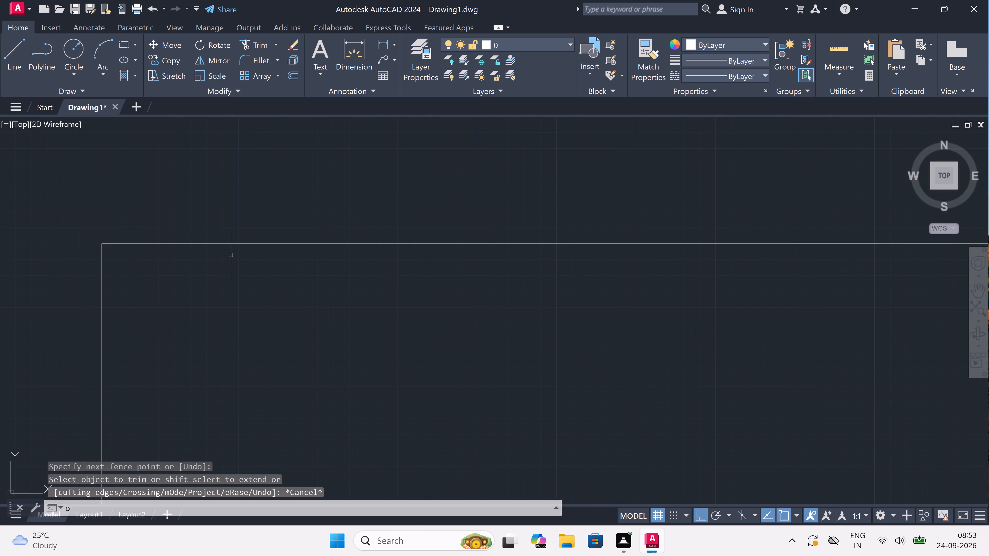
key("space")
left_click(234, 248)
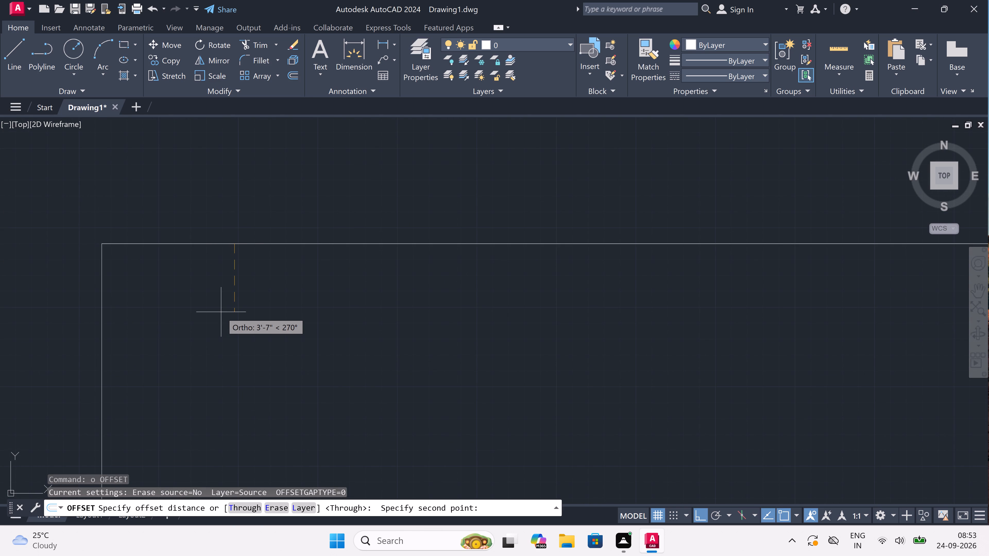
type("4.5\"")
key("space")
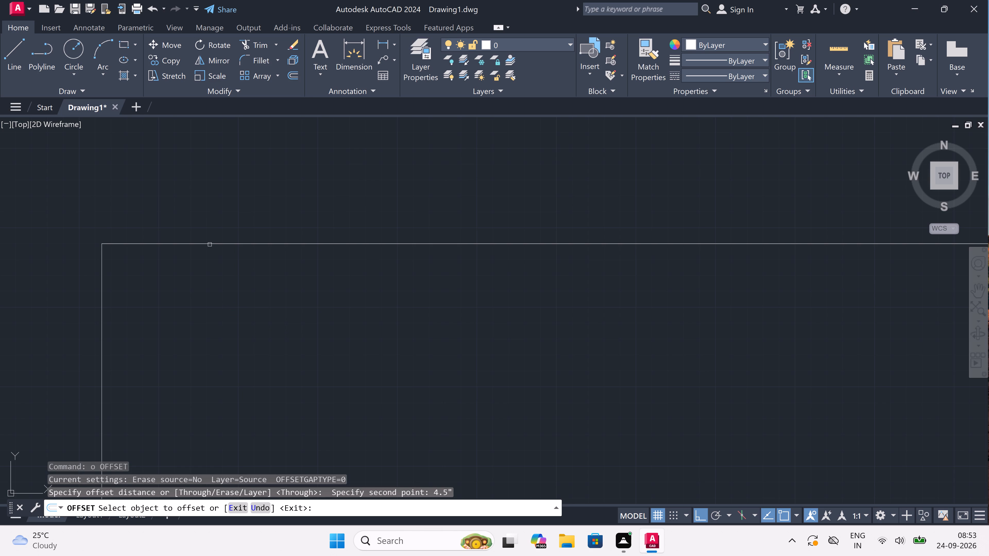
left_click_drag(210, 245, 210, 248)
left_click(209, 258)
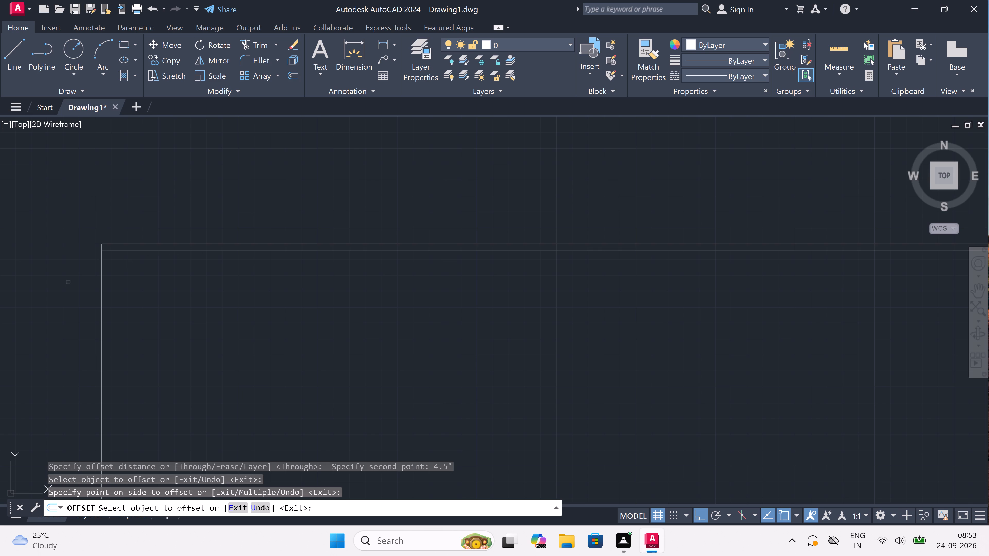
left_click(102, 268)
left_click(132, 269)
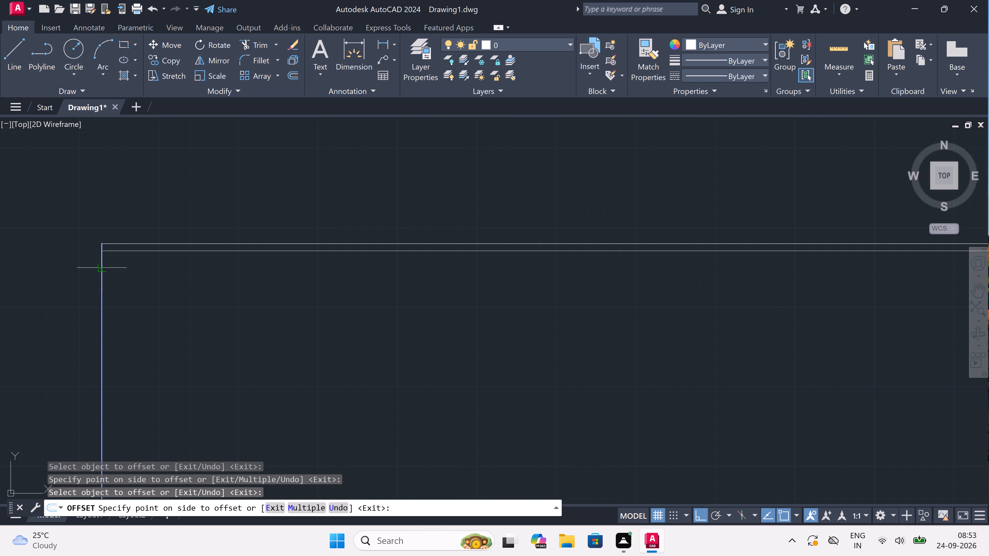
key("Escape")
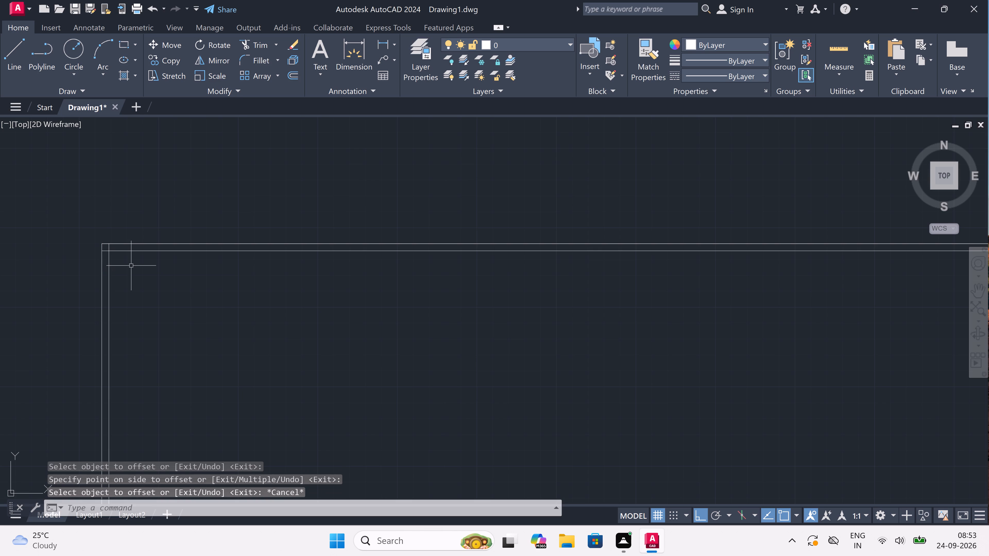
Offset the inner line of the top wall 12' downward.
key("space")
left_click_drag(165, 247, 167, 250)
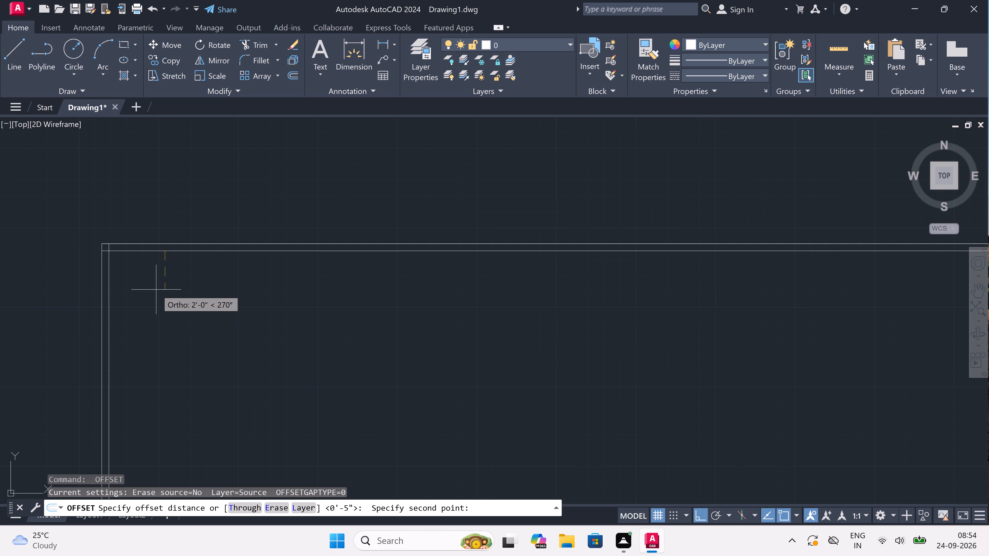
type("12'")
key("space")
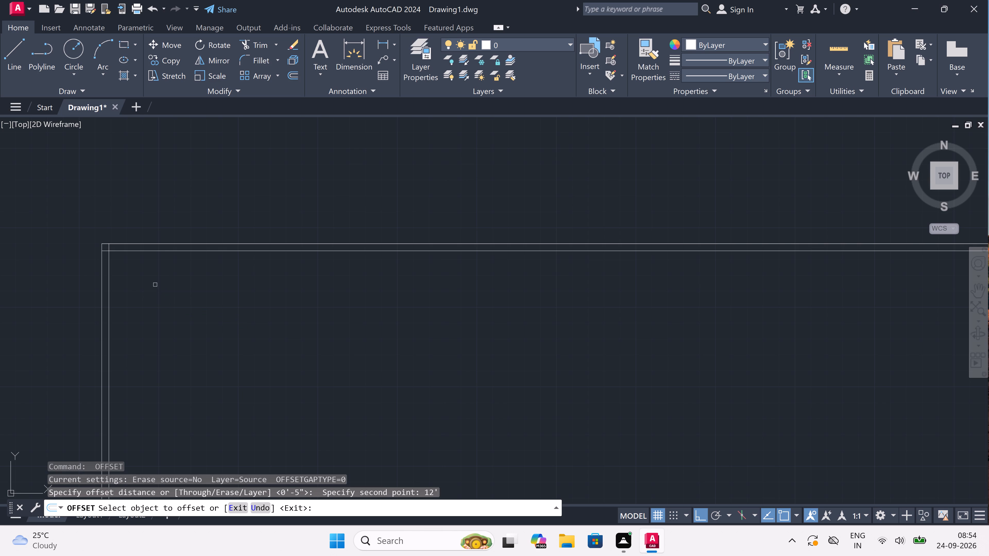
left_click(163, 253)
left_click(161, 293)
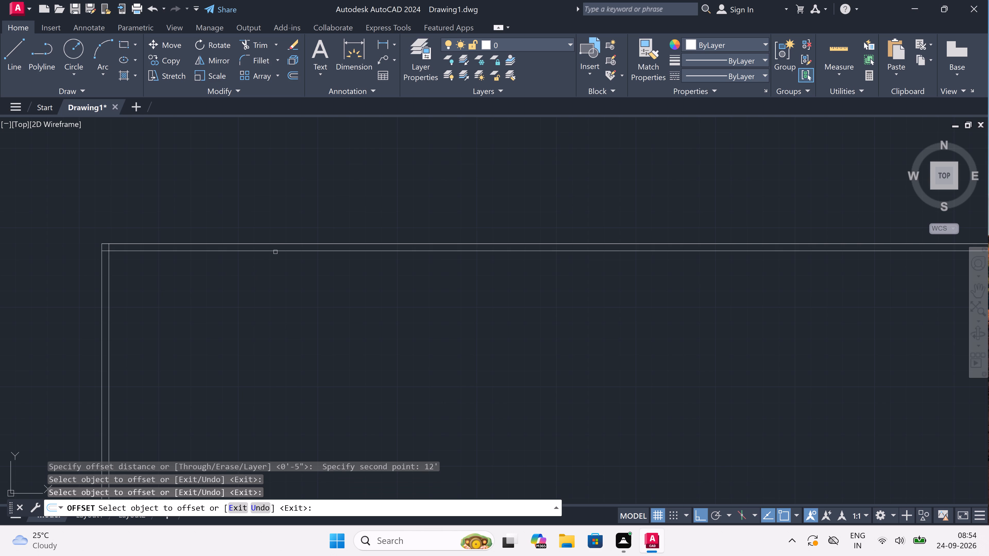
left_click_drag(275, 252, 275, 259)
left_click(276, 268)
scroll(276, 268, "down", 4)
scroll(259, 282, "up", 2)
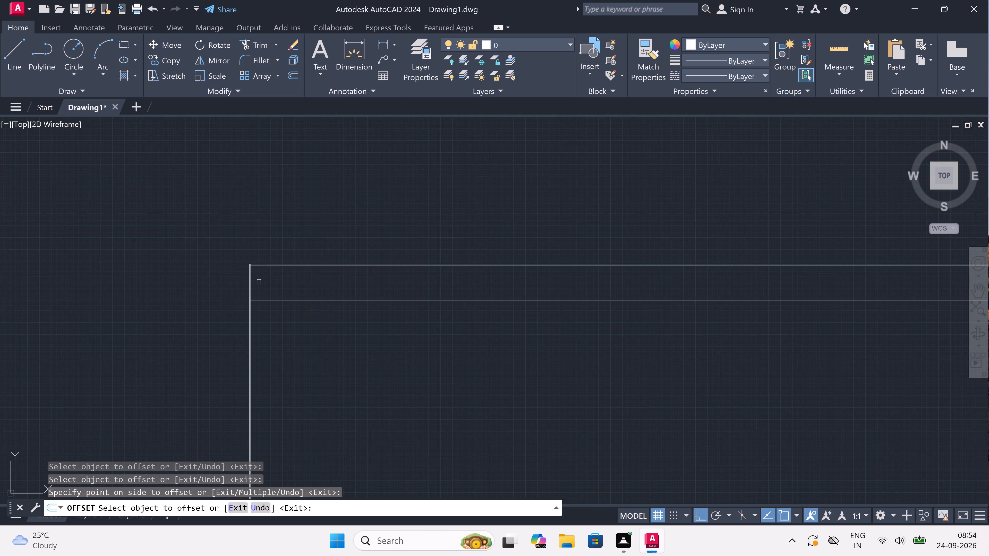
scroll(259, 282, "up", 2)
key("Escape")
Offset the inner line of the left wall 10'5" to the right.
key("space")
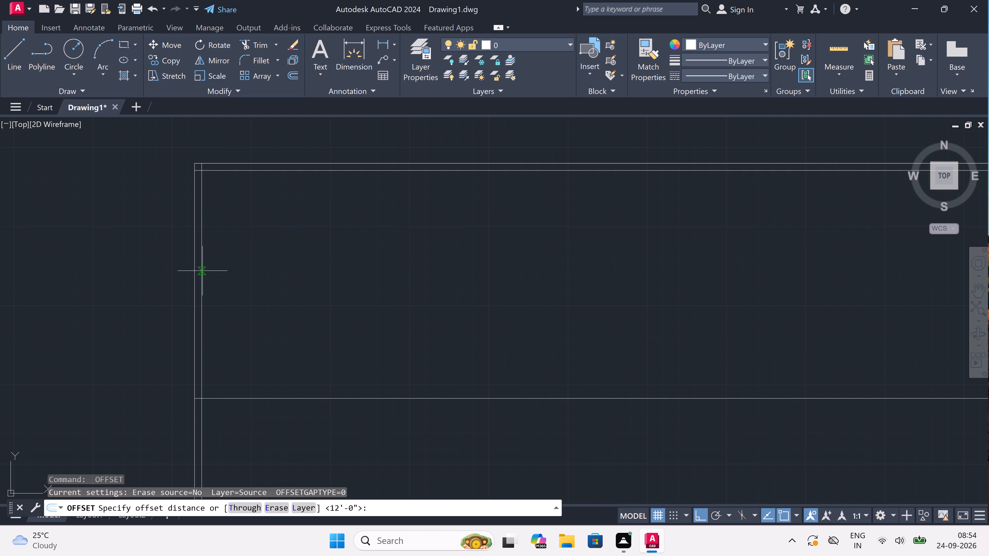
left_click_drag(202, 271, 205, 273)
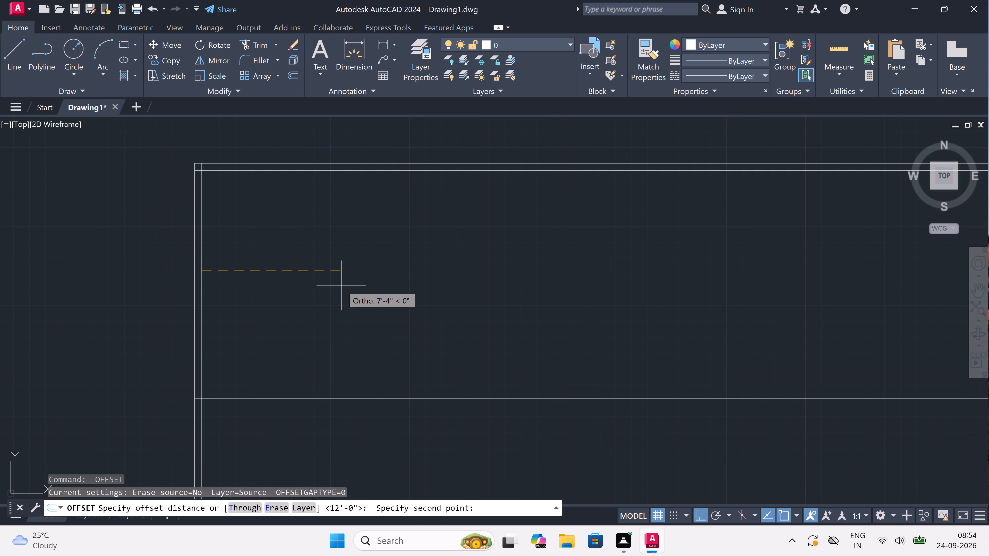
type("10'")
key("5")
type("\"")
key("space")
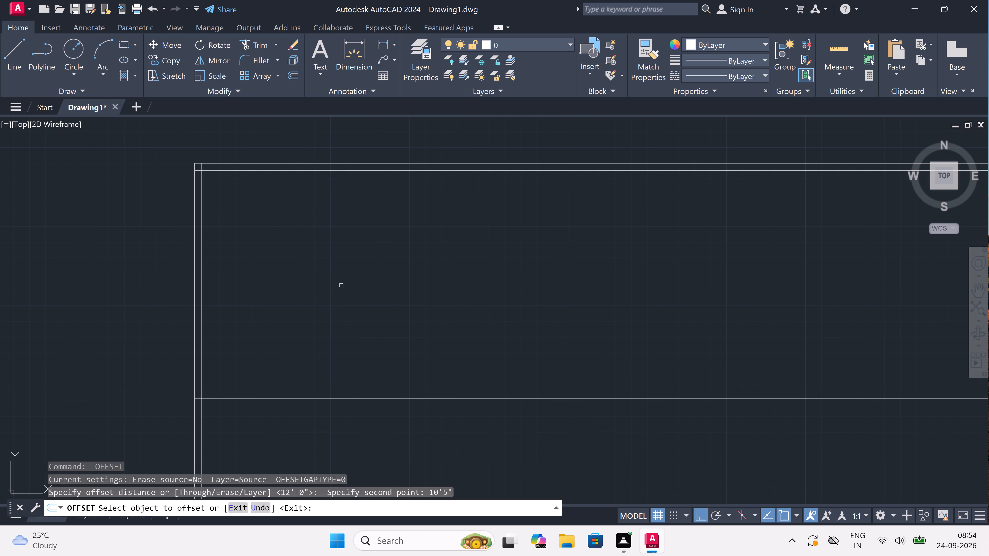
left_click(203, 225)
left_click(234, 240)
scroll(236, 239, "down", 3)
scroll(265, 240, "up", 2)
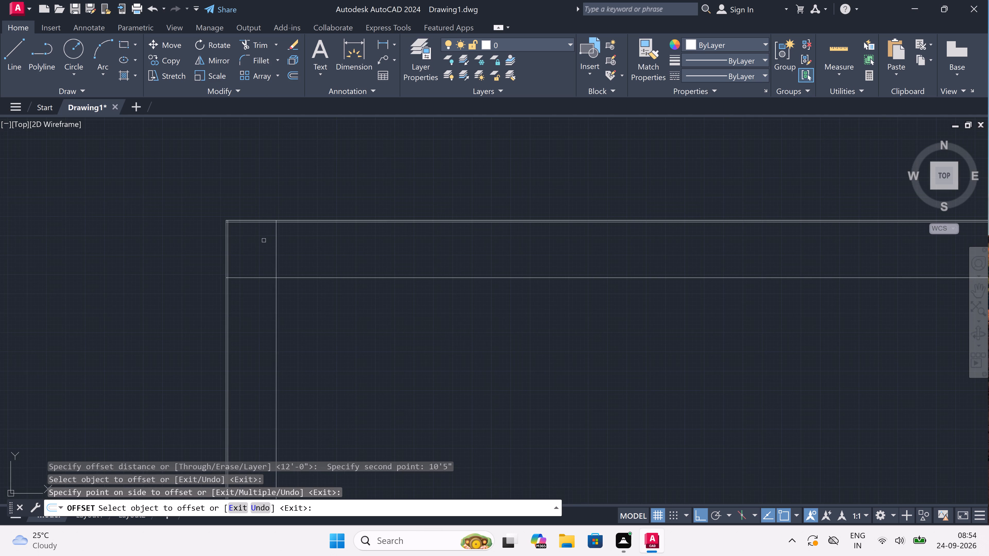
scroll(265, 240, "up", 1)
key("Escape")
Offset the interior vertical line 4.5" to the right and the interior horizontal line 4.5" downward to form the first room's partition walls.
key("space")
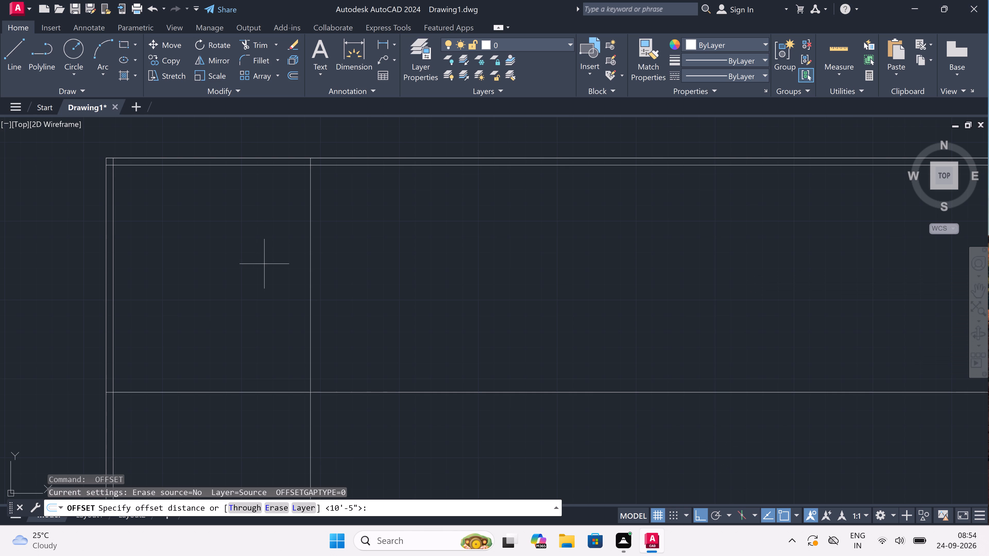
left_click_drag(306, 264, 310, 264)
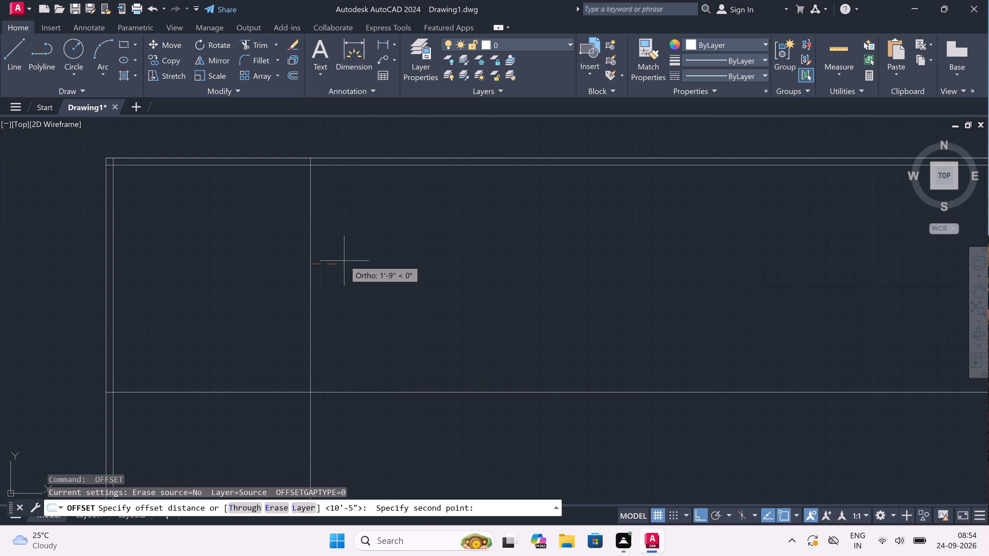
key("4")
type(".6")
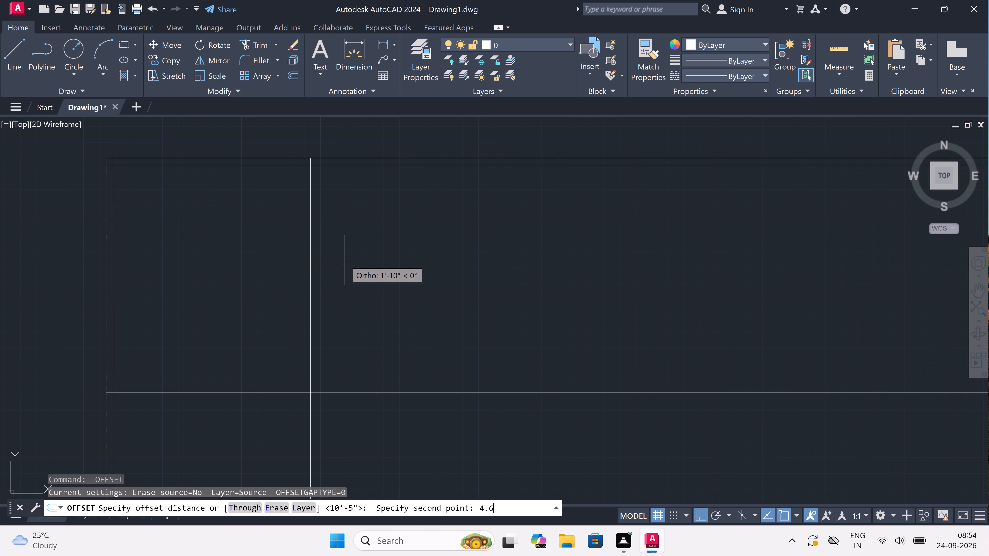
key("BackSpace")
key("5")
type("\"")
key("space")
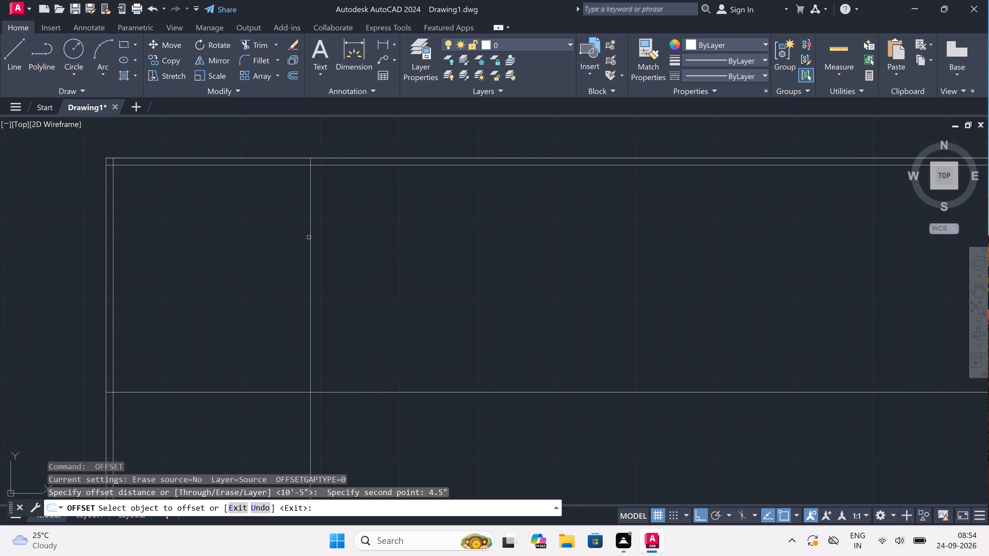
left_click_drag(310, 236, 318, 237)
left_click(336, 237)
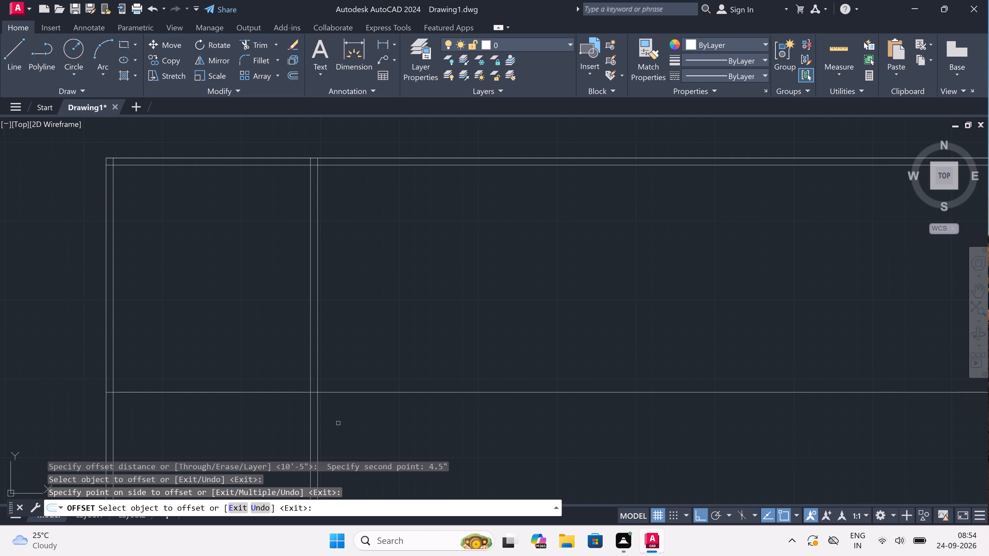
left_click_drag(343, 393, 344, 397)
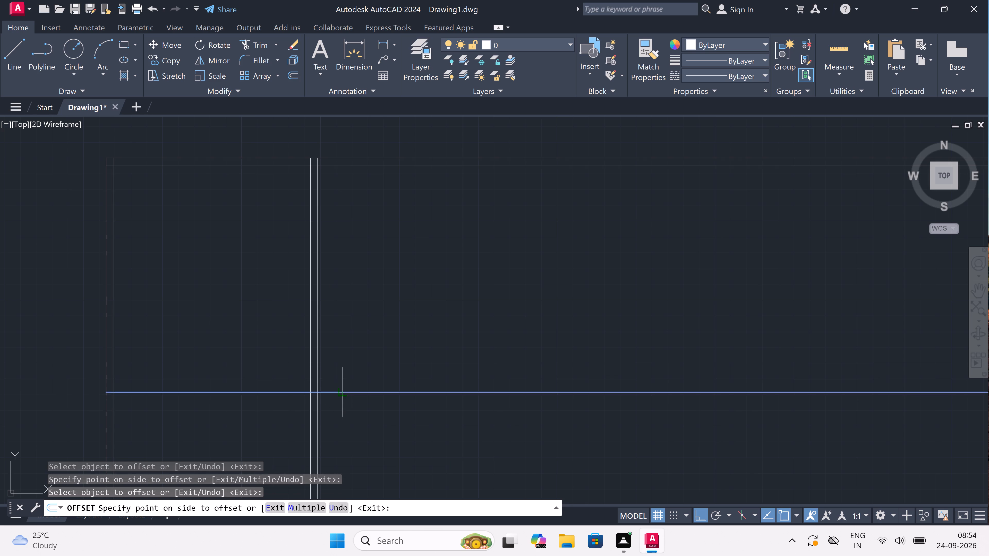
left_click(343, 412)
key("Escape")
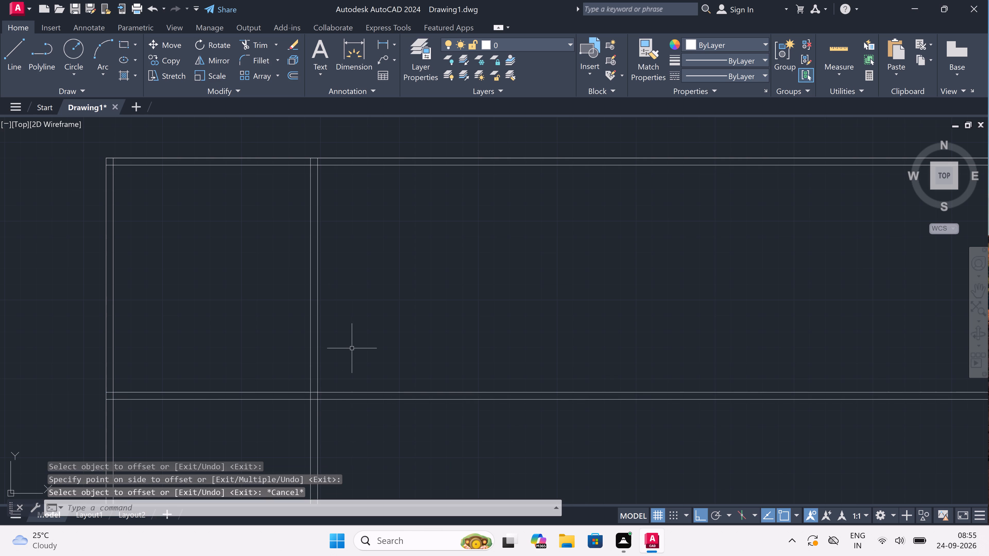
Offset the right-hand line of the interior vertical wall 10' to the right to set the second room's width.
key("space")
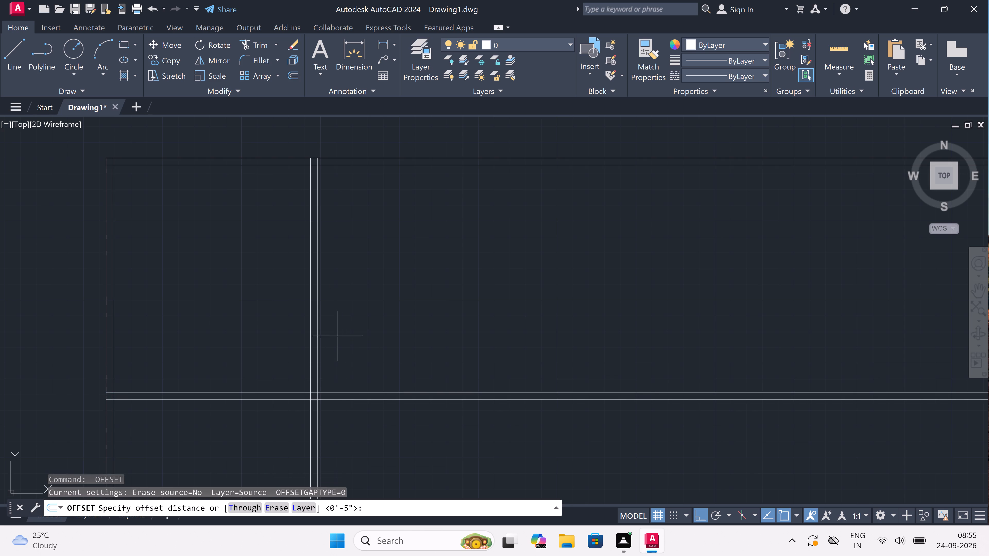
left_click(318, 315)
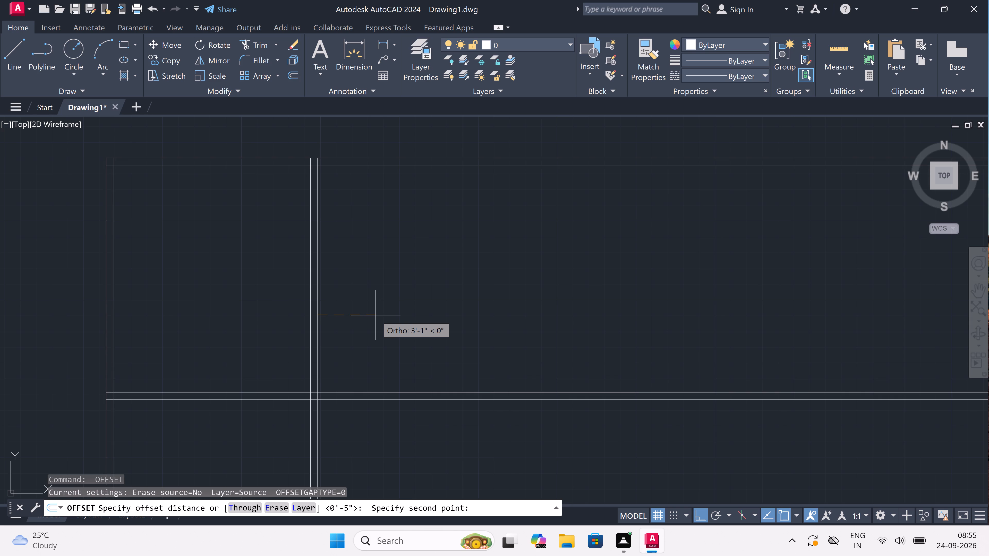
key("1")
type("0'")
key("space")
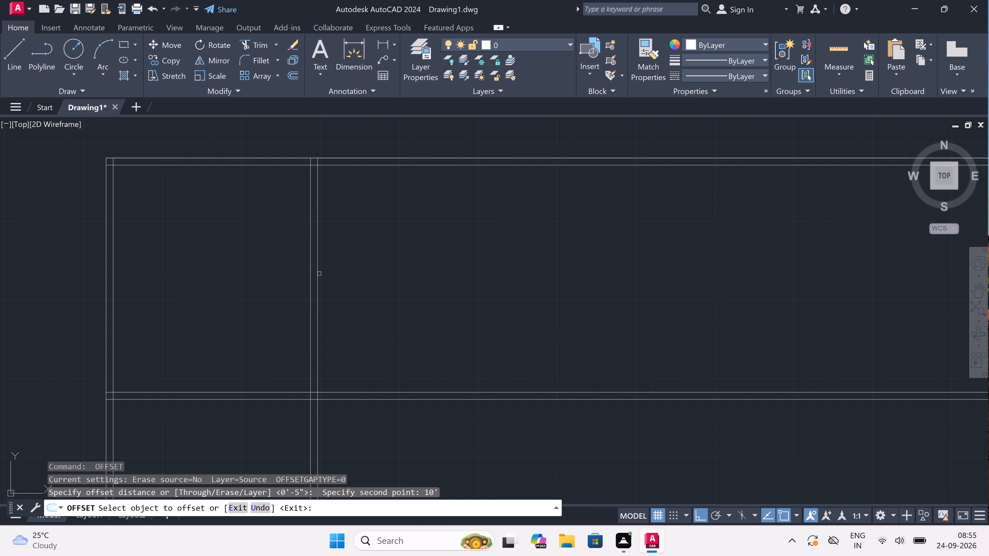
left_click(319, 271)
left_click(356, 274)
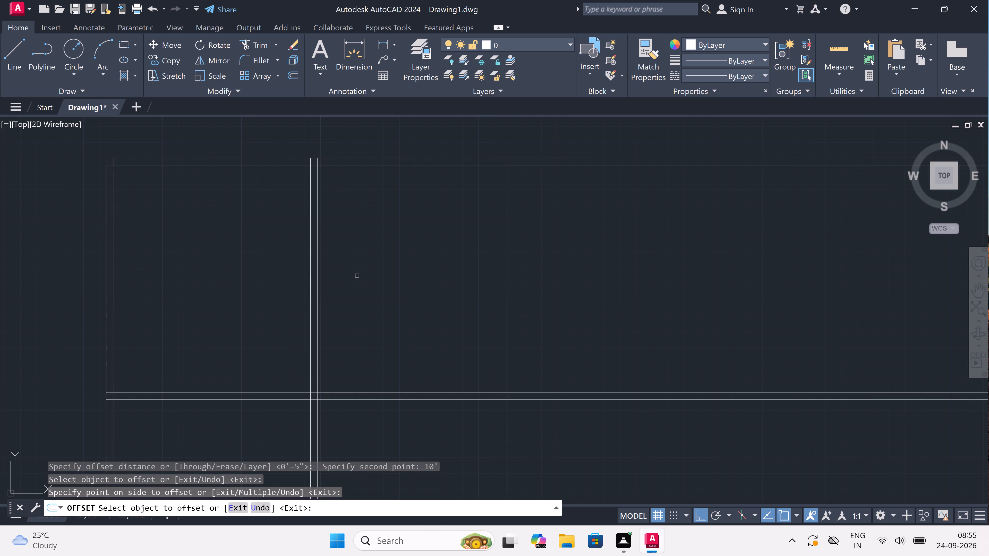
key("Escape")
Offset the second room's right boundary line 4.5" to the right to give that partition wall its thickness.
key("space")
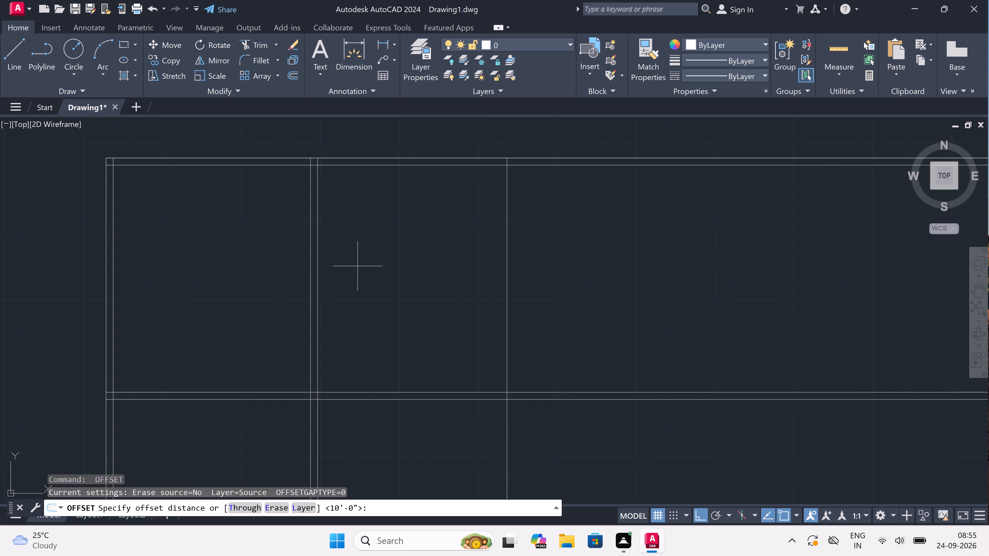
left_click(506, 250)
type("4.5")
type("\"")
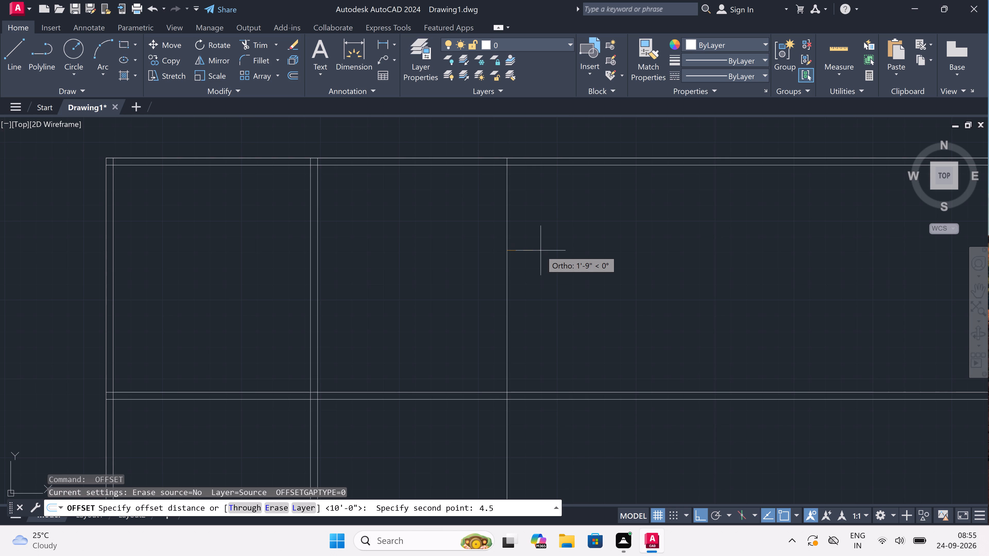
key("space")
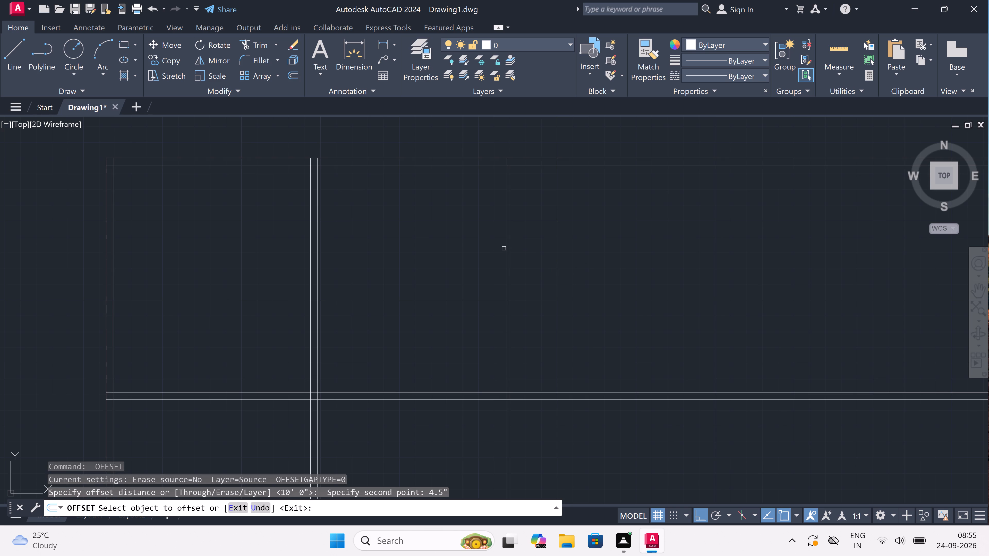
left_click_drag(505, 245, 512, 243)
left_click(532, 245)
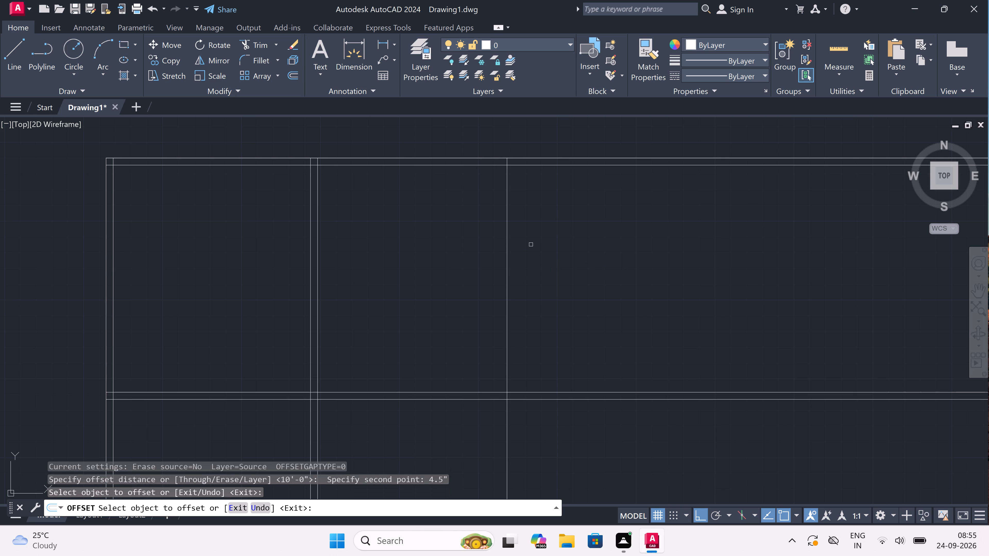
left_click_drag(507, 235, 513, 235)
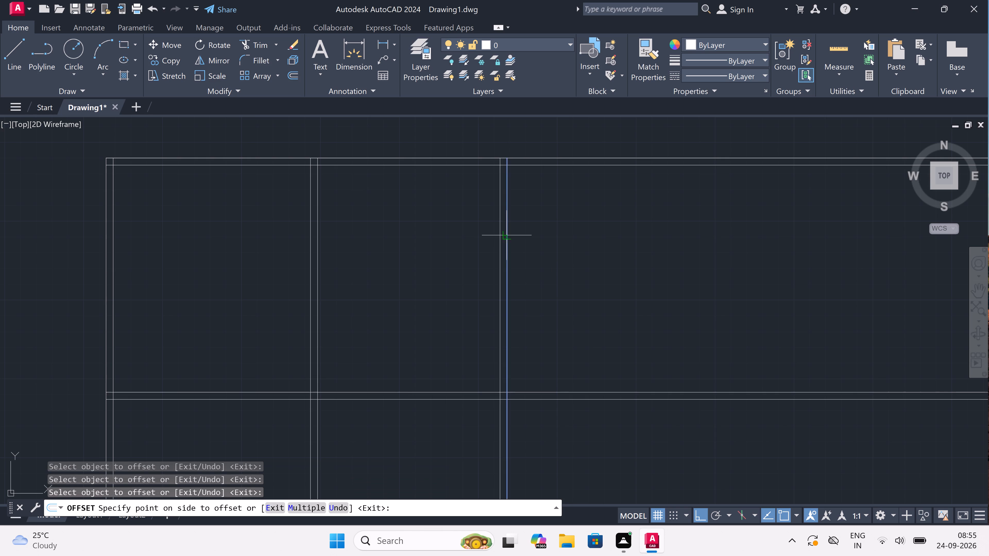
left_click(535, 236)
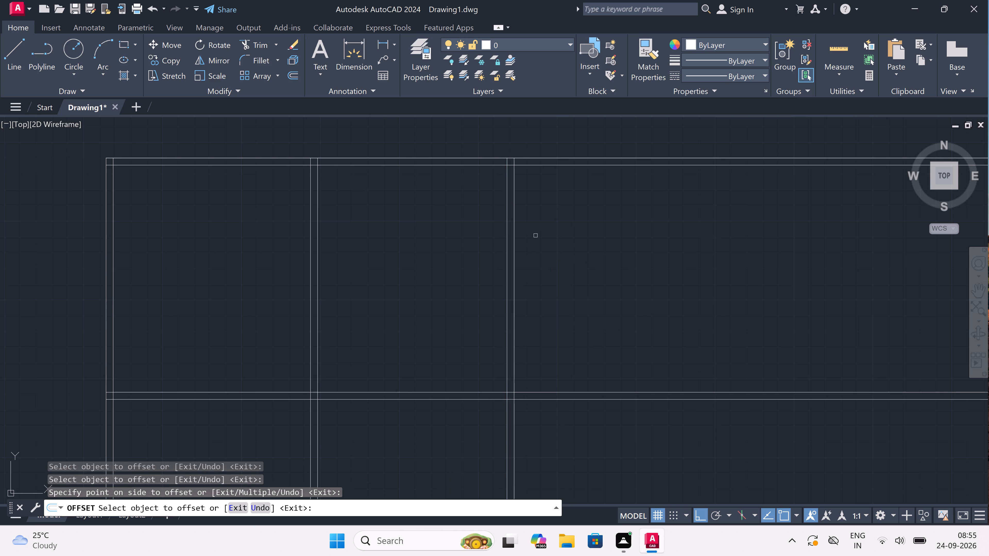
key("Escape")
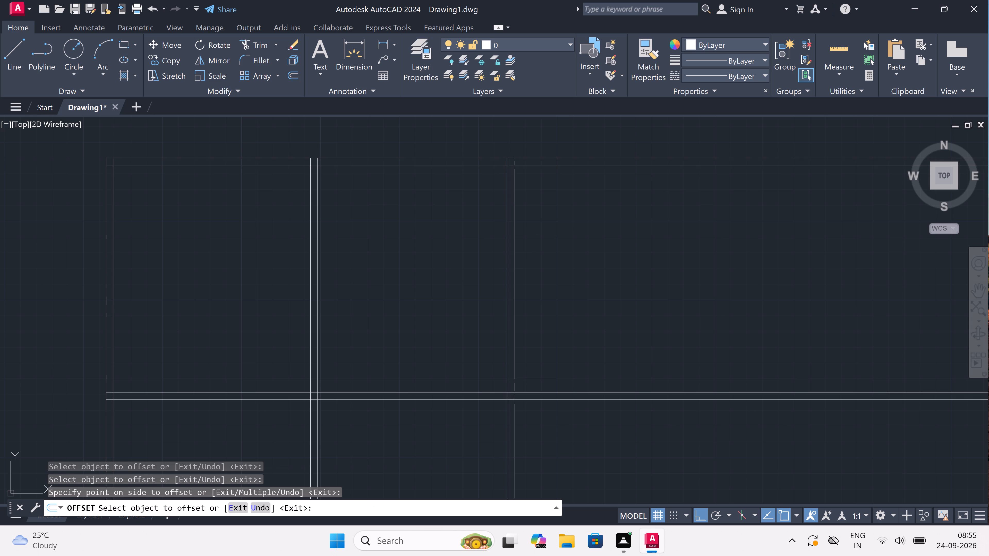
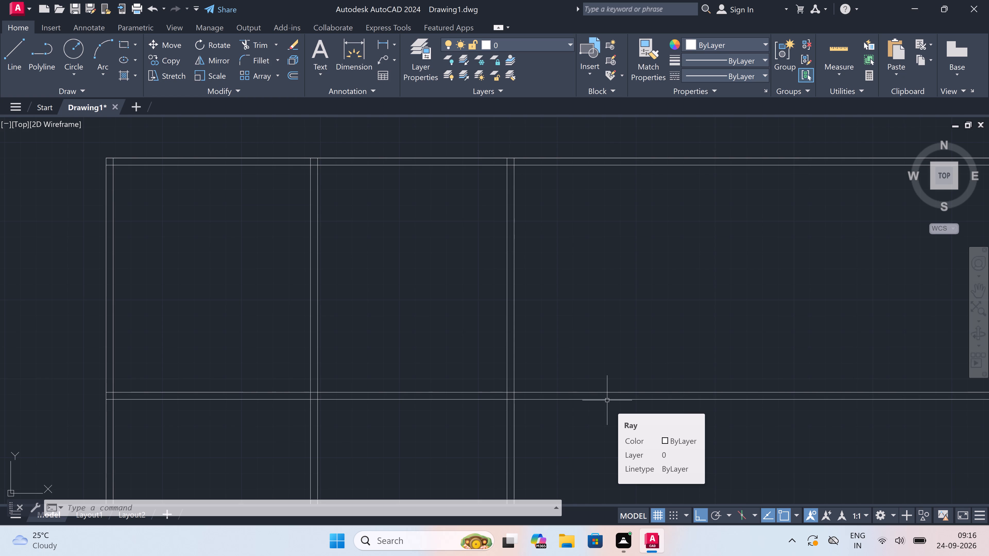
Offset the right-hand line of the second interior vertical wall 10' to the right to set the third room's width.
type("o")
key("space")
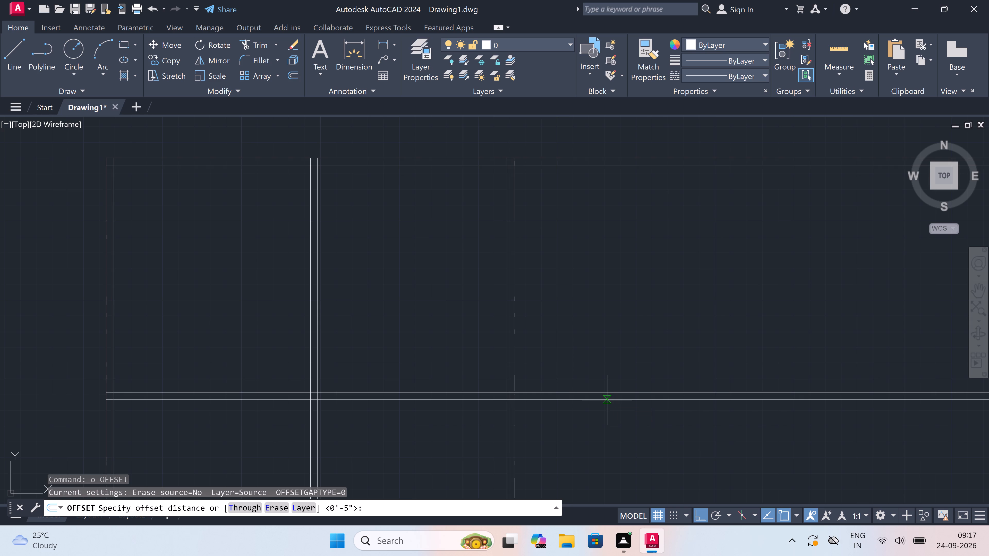
left_click(512, 259)
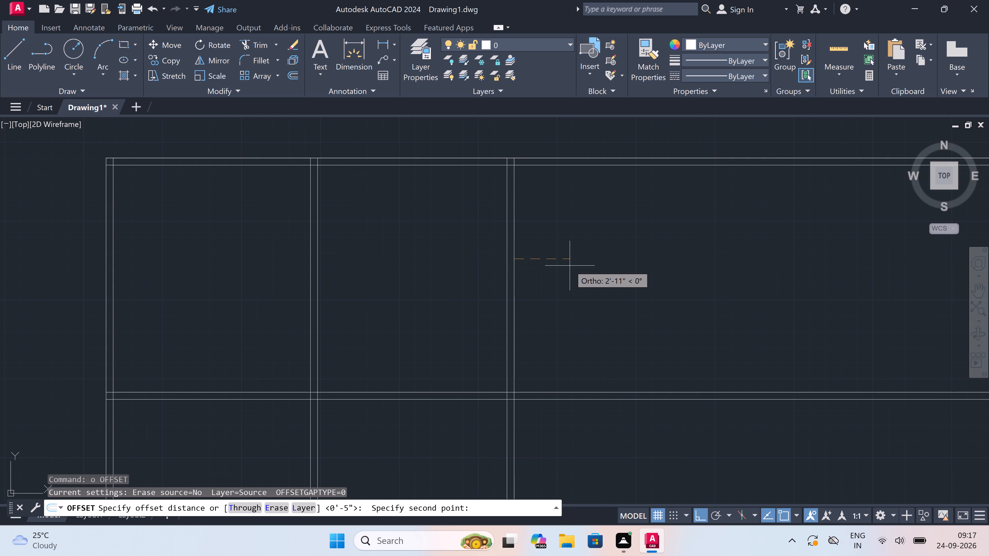
type("10'")
key("space")
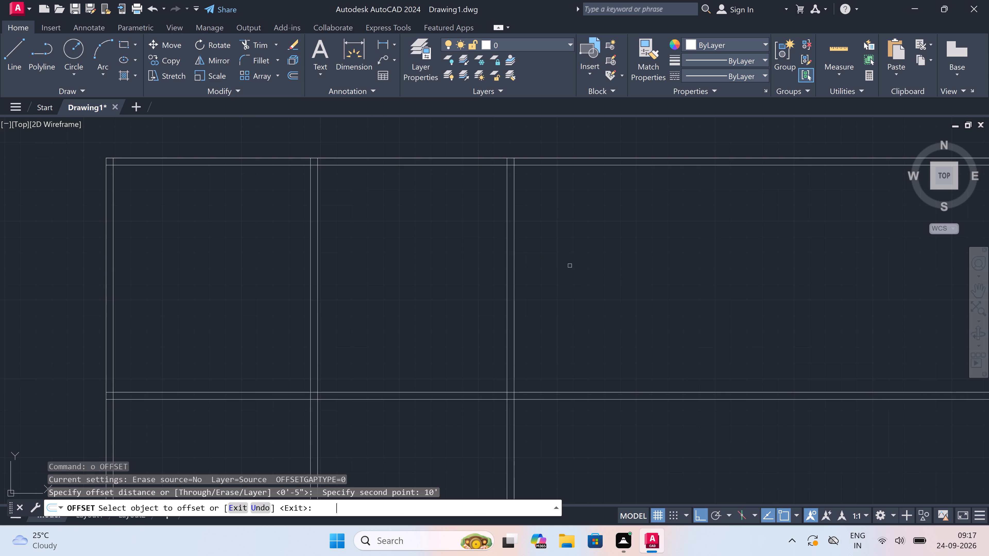
left_click(515, 256)
left_click(519, 256)
scroll(519, 256, "down", 3)
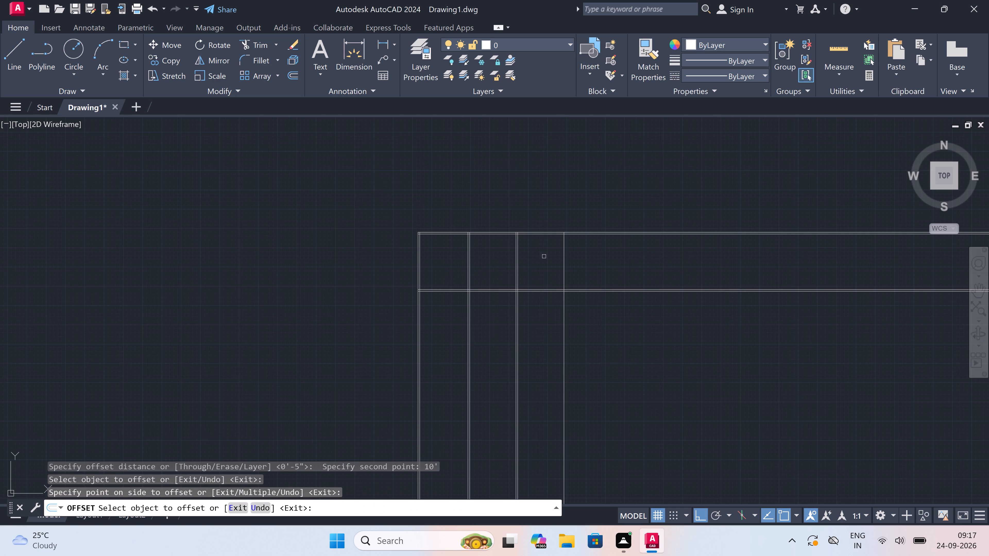
scroll(589, 248, "up", 3)
key("Escape")
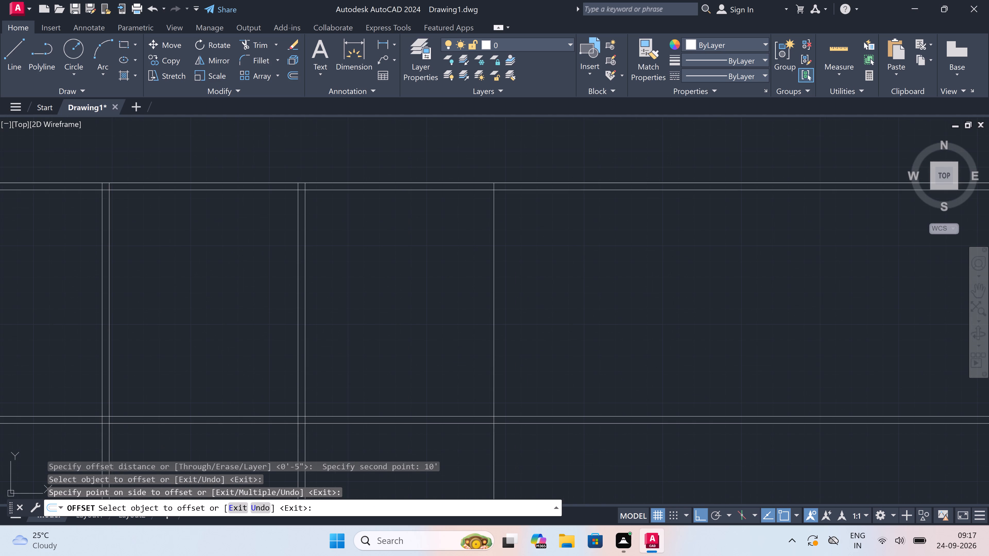
Offset the third room's right boundary line 4.5" to the right to give that partition wall its thickness.
key("space")
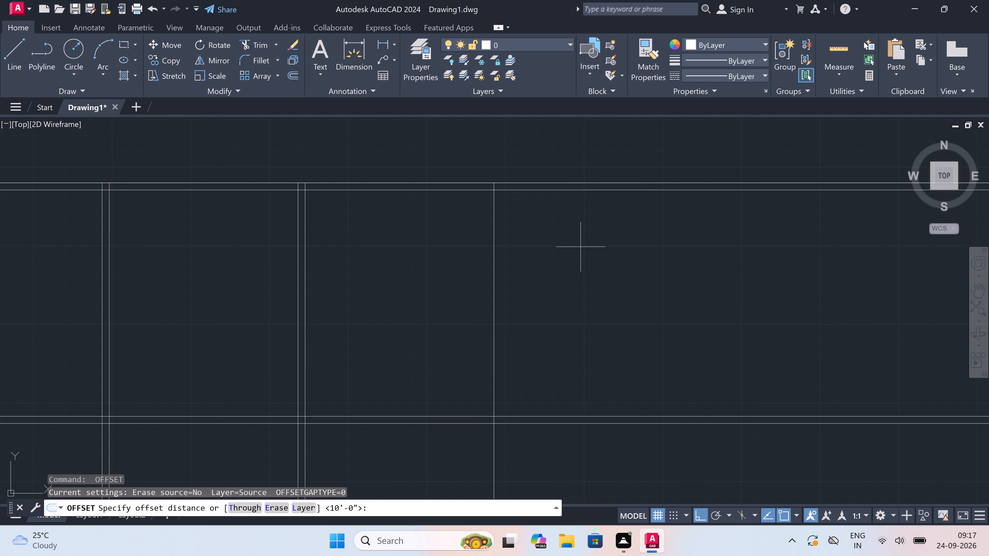
scroll(579, 248, "down", 1)
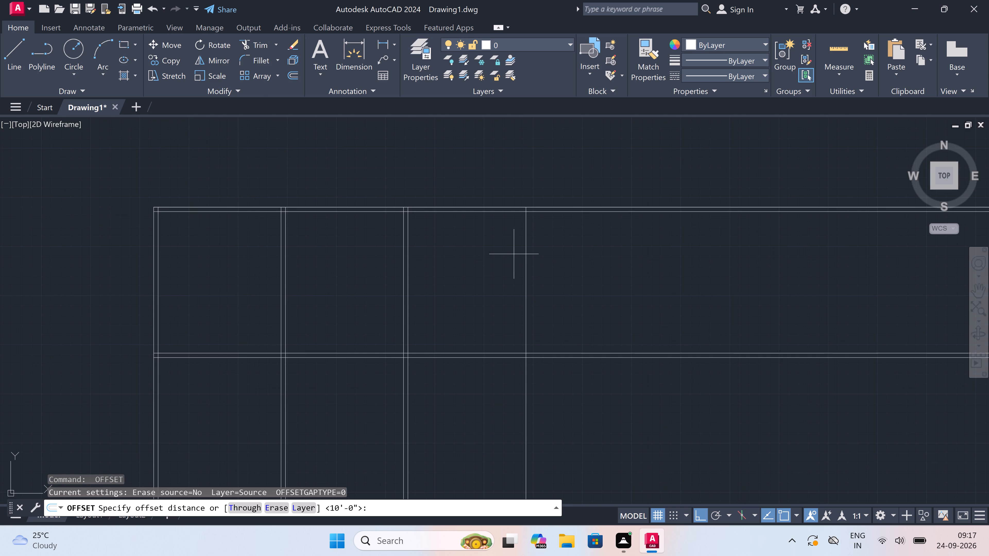
left_click_drag(524, 257, 529, 259)
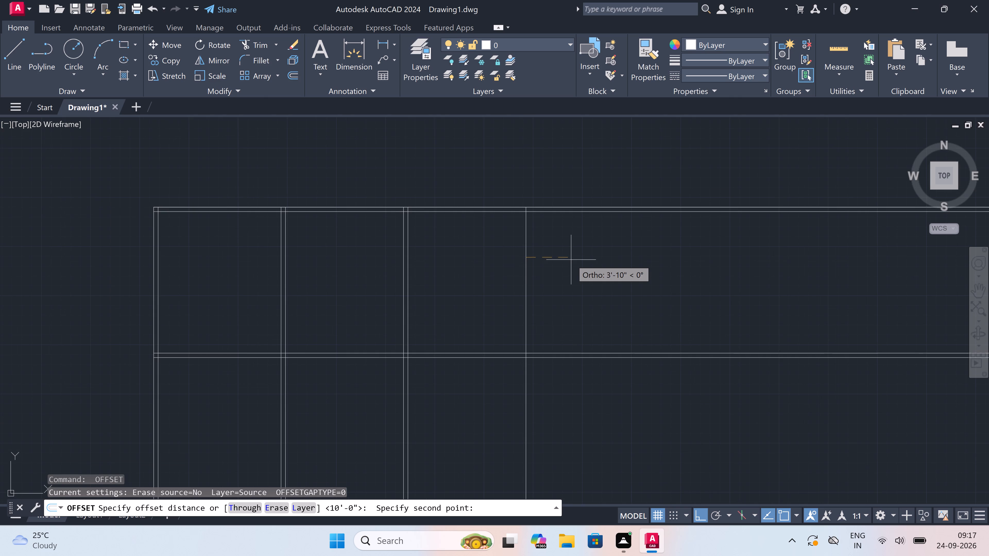
type("4.5")
type("\"")
key("space")
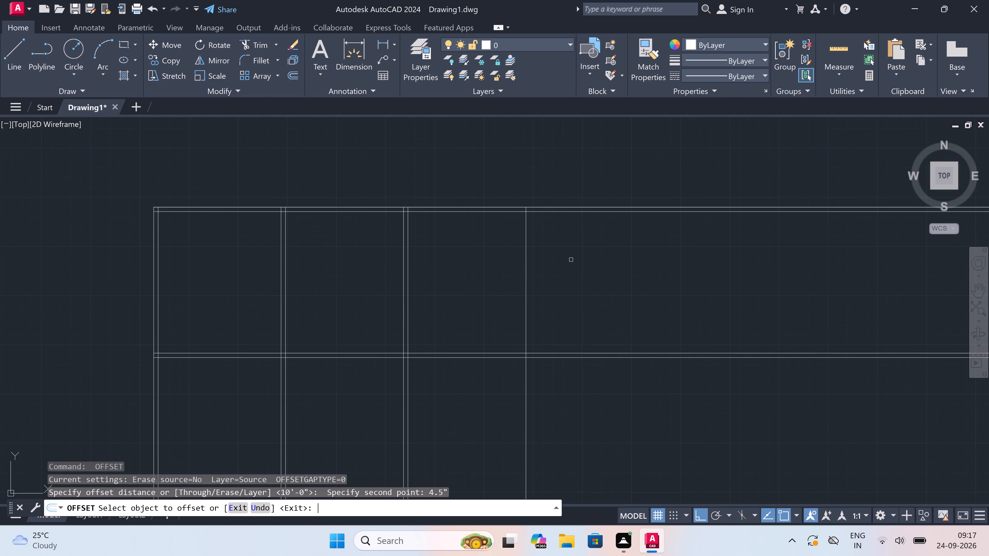
left_click(527, 257)
left_click(534, 256)
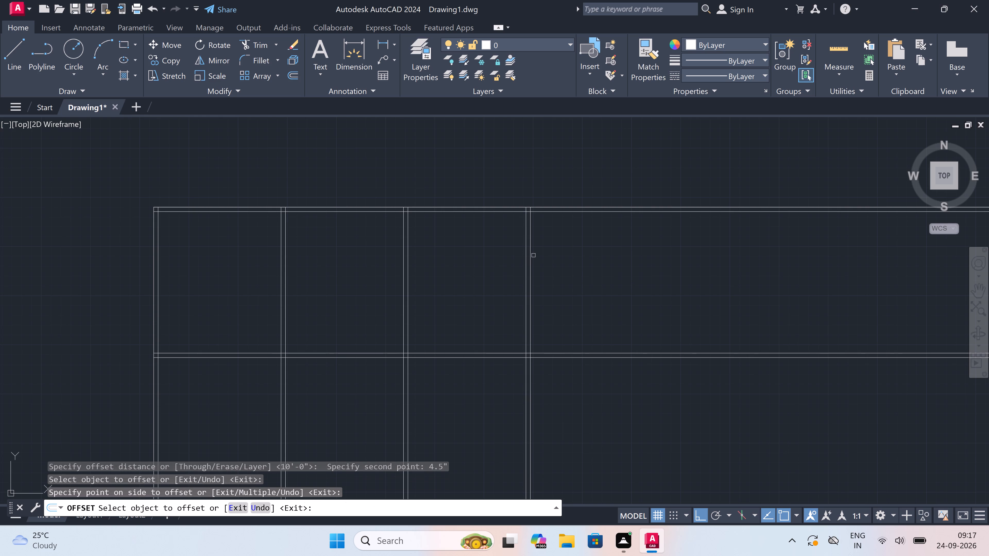
key("Escape")
Offset the right-hand line of the third interior vertical wall 10'5" to the right to set the fourth room's width.
key("space")
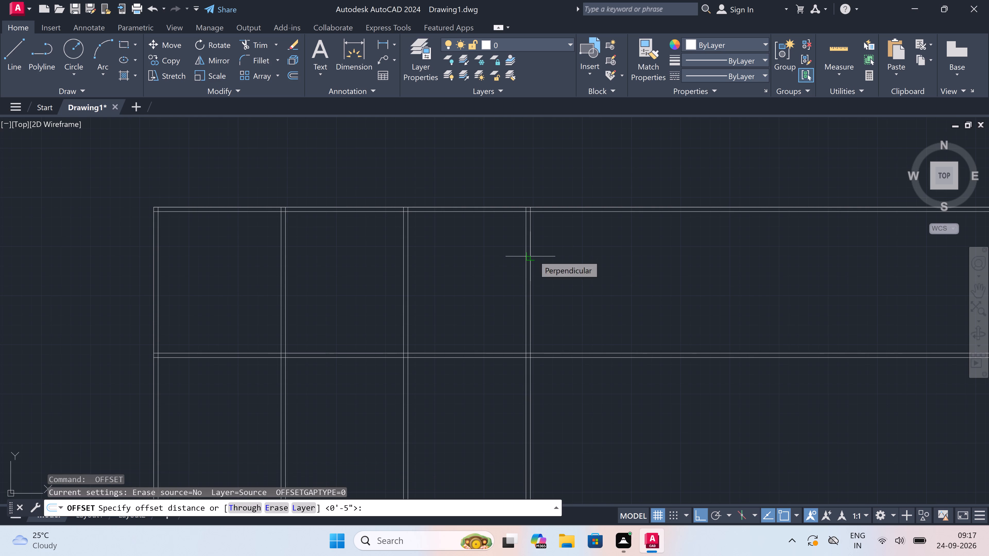
left_click(533, 255)
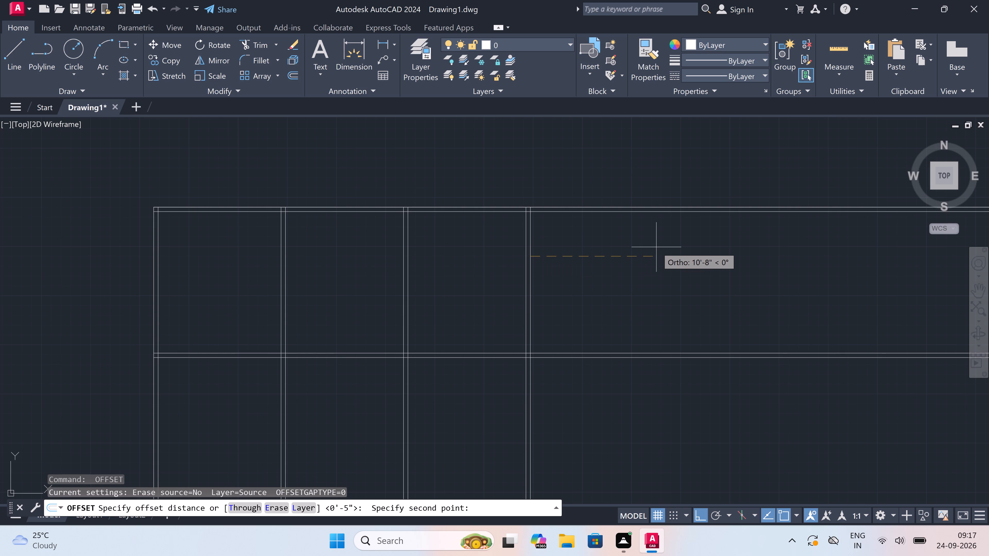
type("10'5\"")
key("space")
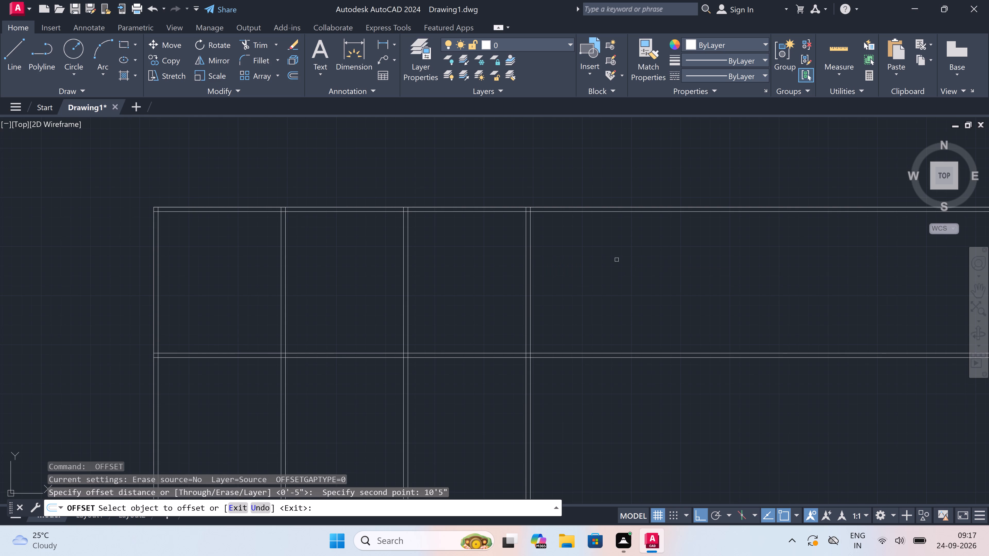
left_click(531, 222)
left_click(550, 225)
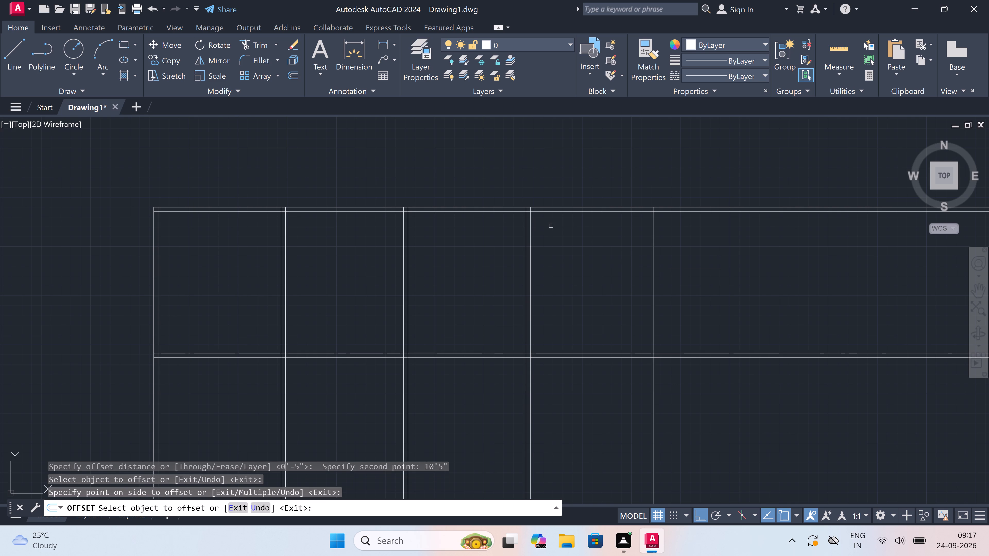
key("Escape")
Offset the fourth room's right boundary line 4.5" to the right to form the outer right wall.
key("space")
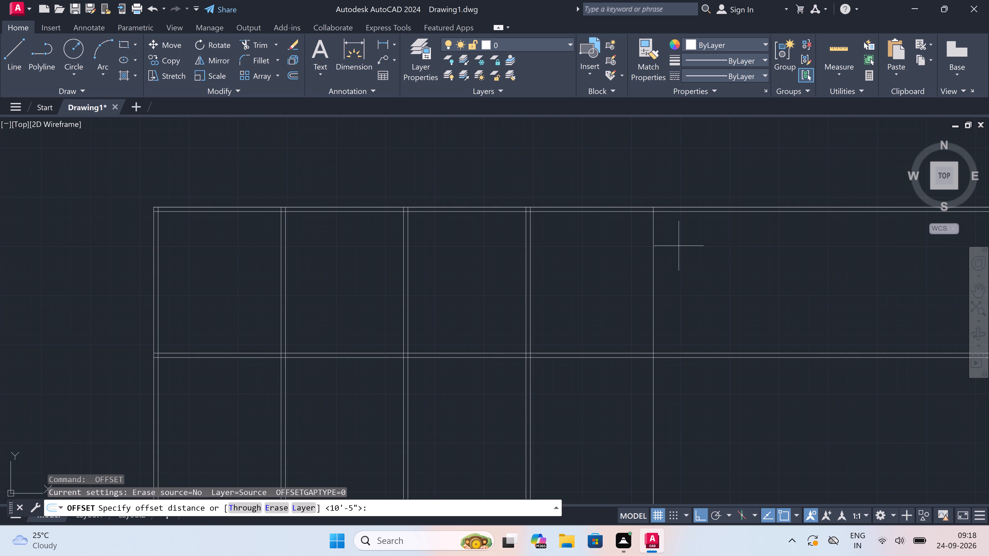
left_click(656, 246)
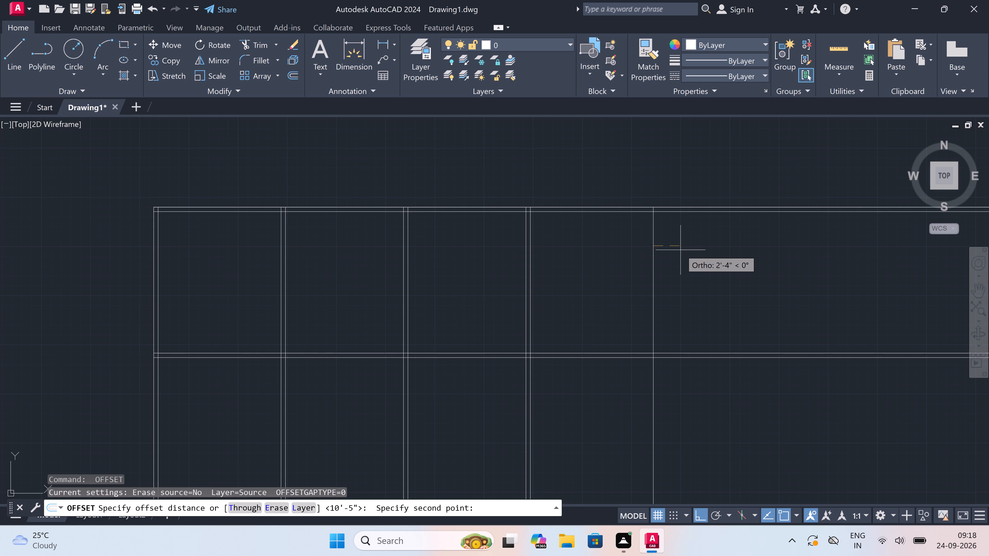
key("4")
type(".5")
type("\"")
key("space")
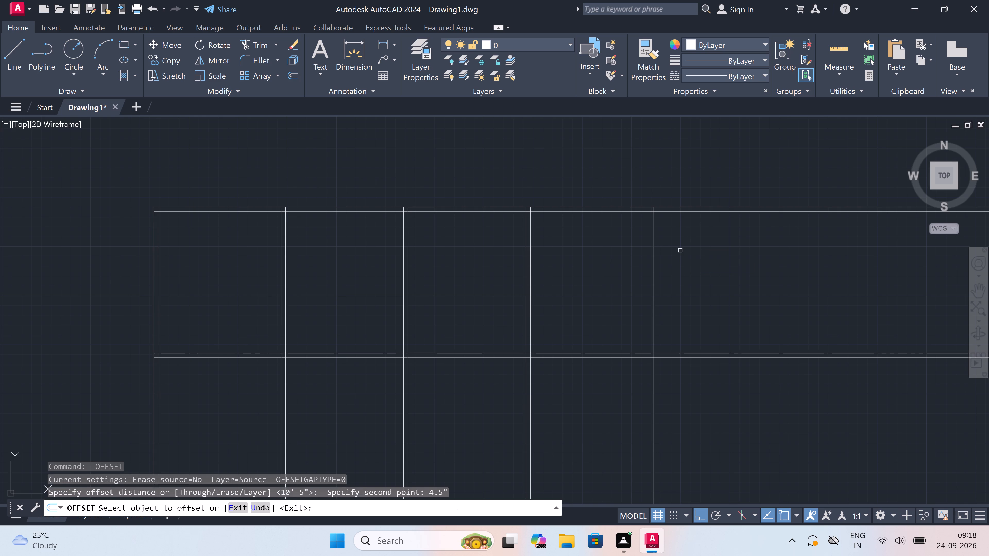
left_click(653, 246)
left_click(665, 247)
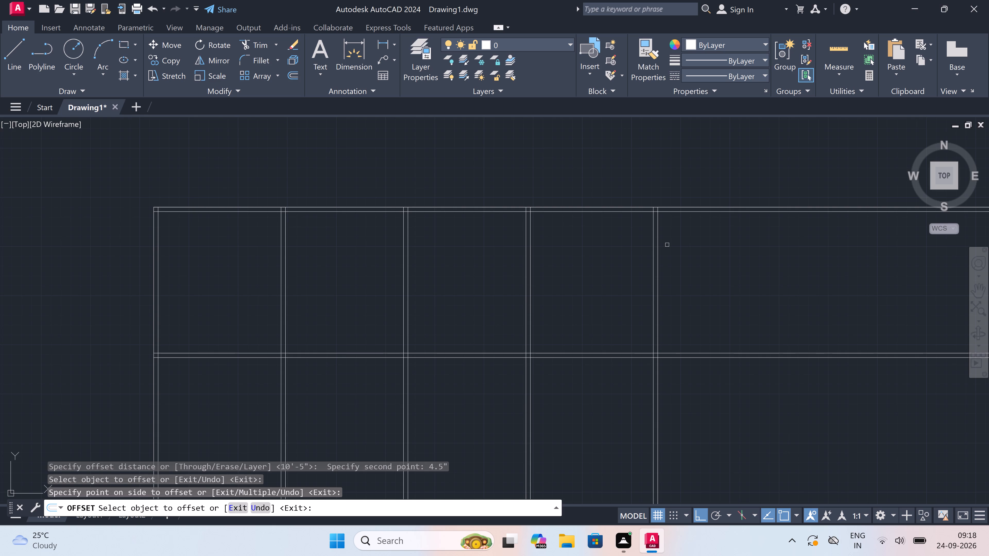
key("Escape")
Trim the horizontal wall lines that run past the outer right wall.
type("tr")
key("space")
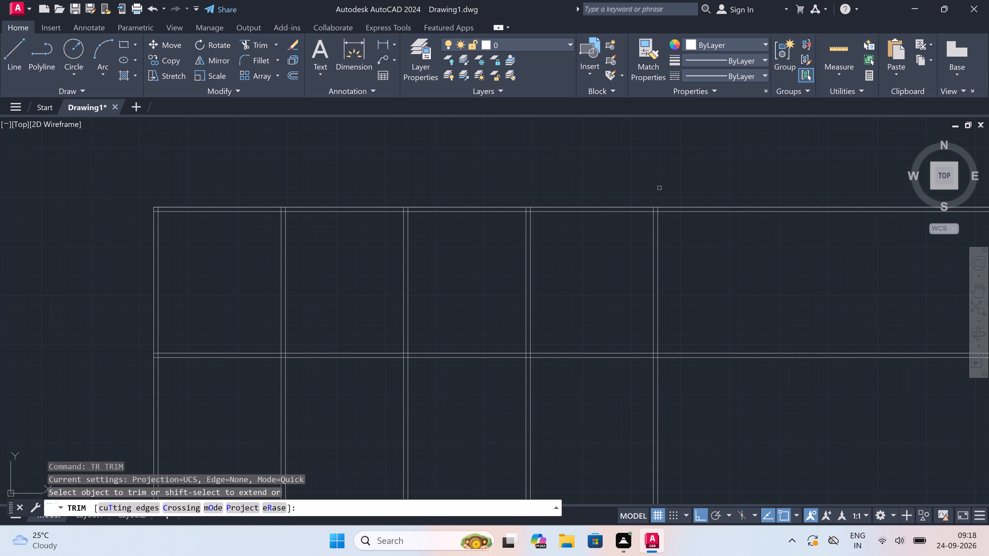
left_click(685, 199)
left_click(703, 361)
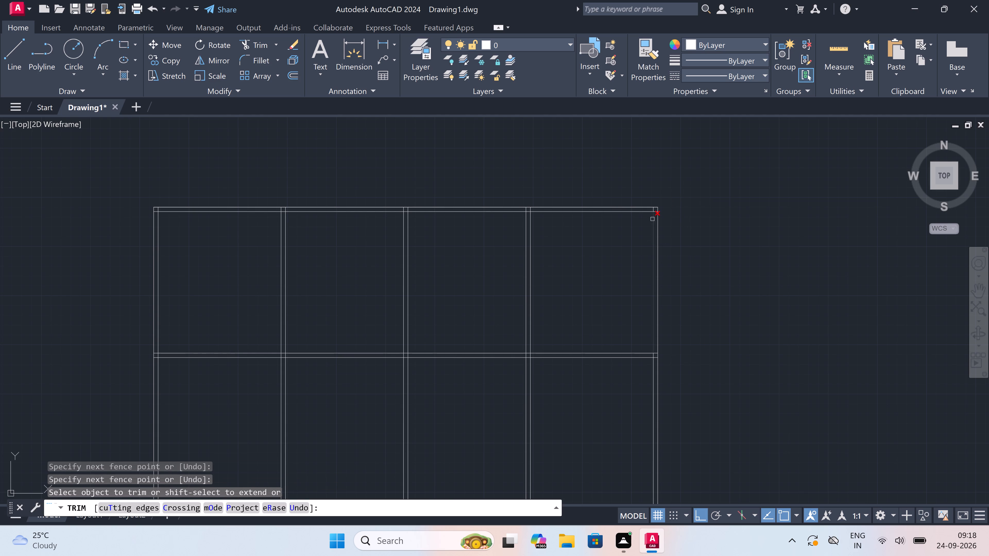
Trim the overlapping line segments inside the plan's upper-right wall corner.
scroll(655, 211, "up", 5)
left_click(633, 202)
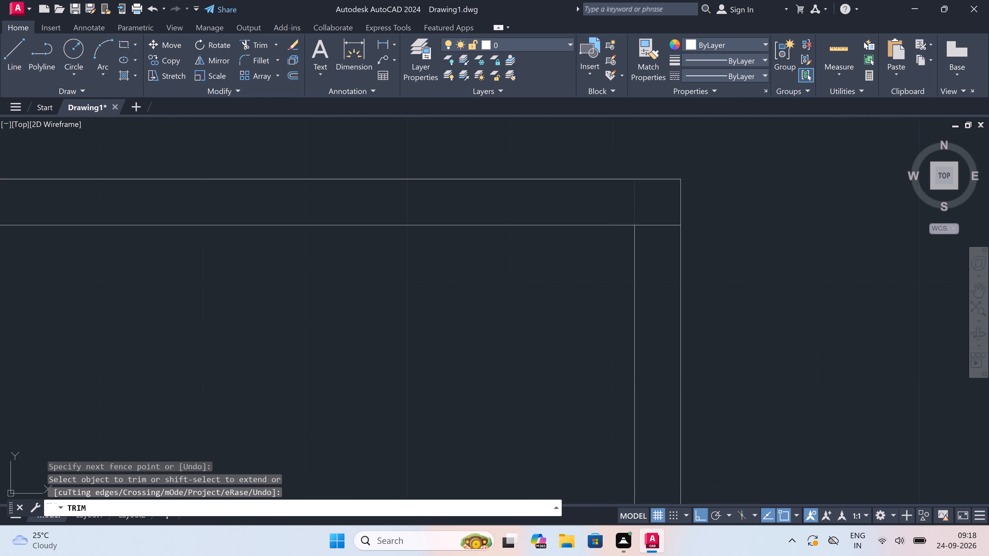
left_click(663, 217)
left_click(664, 239)
Trim the overlapping segments where the third interior vertical wall meets the top wall to open the T-junction.
scroll(664, 239, "down", 3)
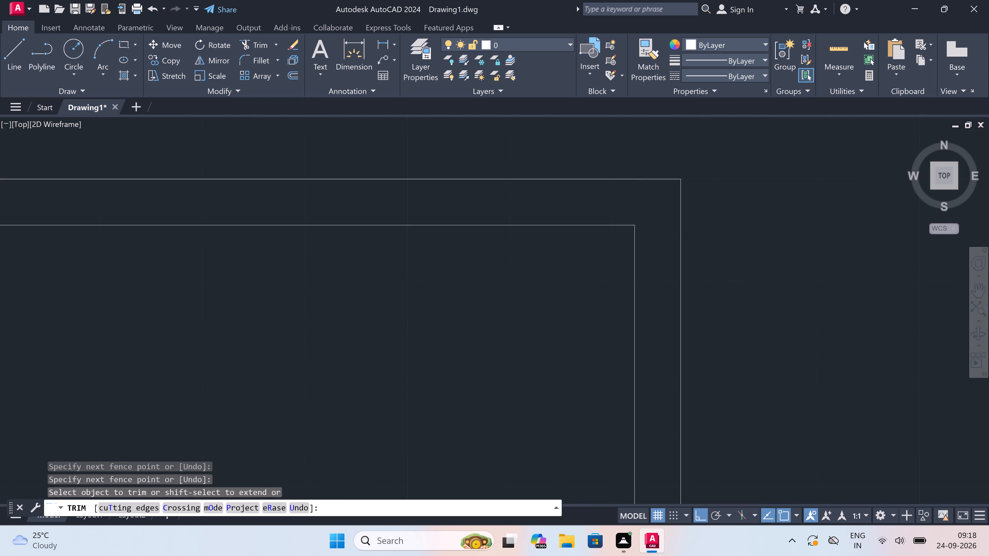
scroll(664, 239, "down", 5)
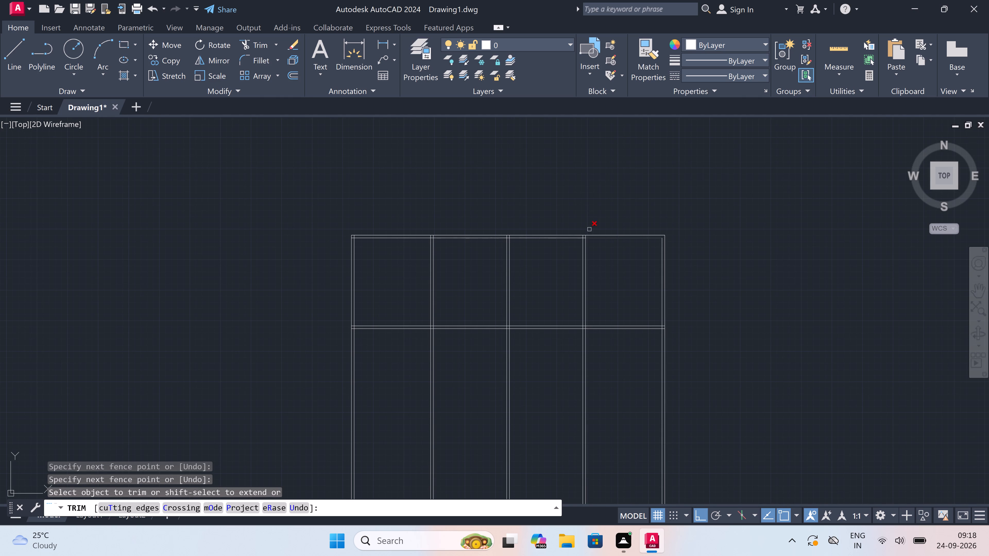
scroll(578, 242, "up", 4)
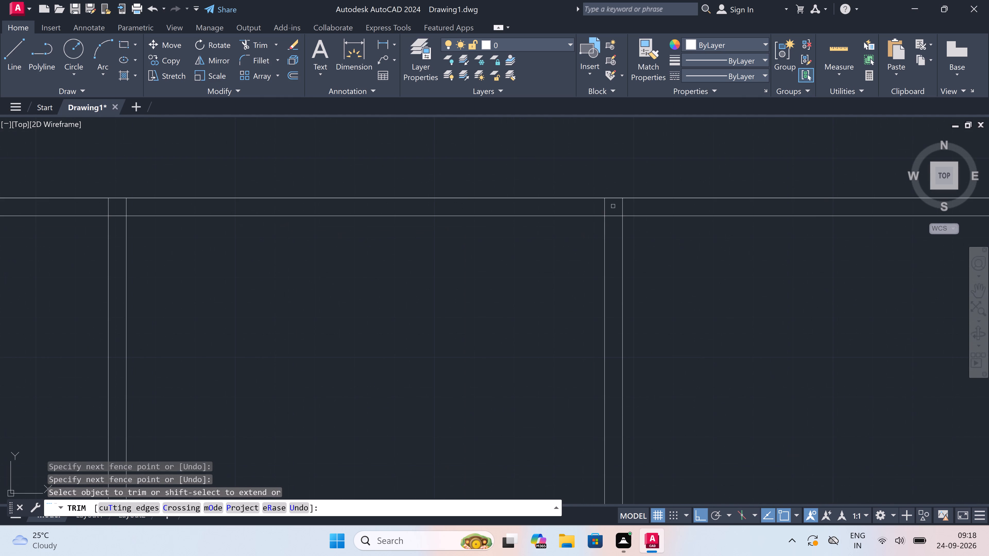
scroll(621, 201, "up", 2)
left_click(660, 204)
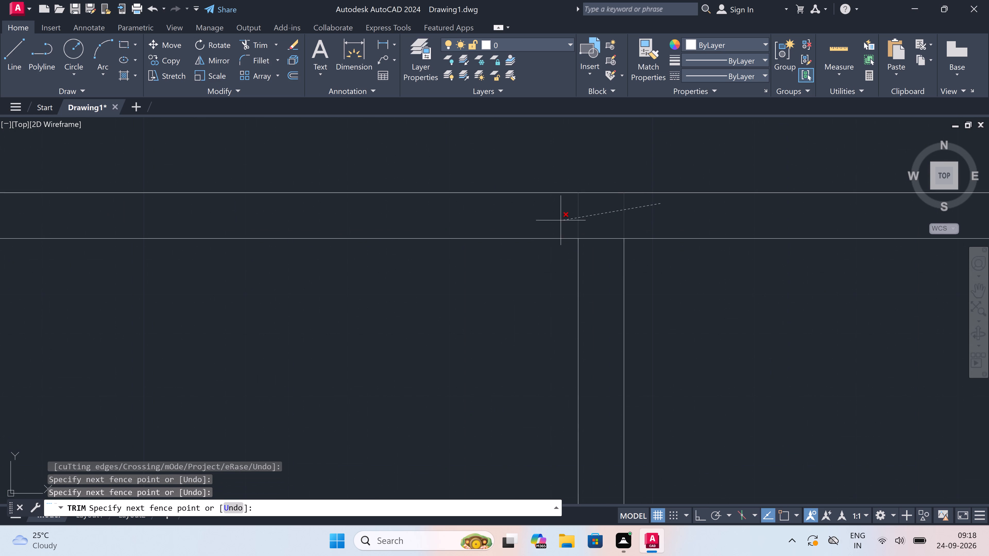
left_click(561, 220)
left_click(596, 225)
left_click(599, 249)
Trim the vertical segments and the upper horizontal segment where the third interior vertical wall crosses the horizontal partition.
scroll(600, 249, "down", 3)
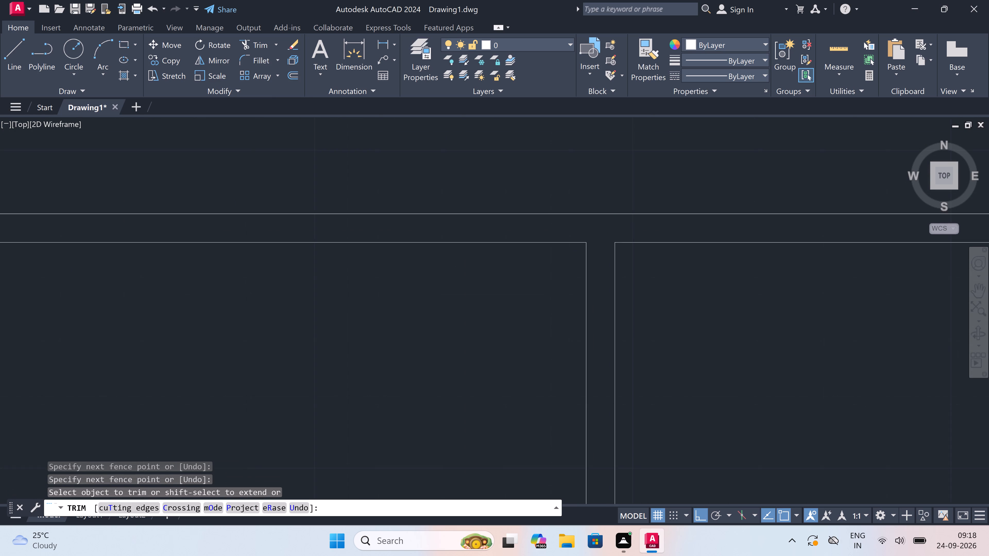
scroll(600, 249, "down", 5)
scroll(602, 275, "up", 5)
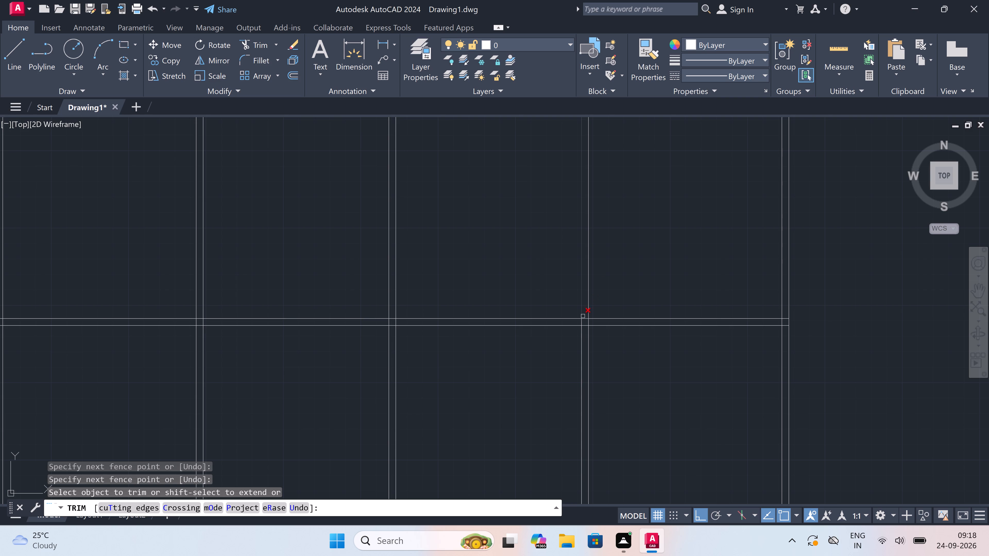
scroll(584, 319, "up", 3)
left_click(565, 336)
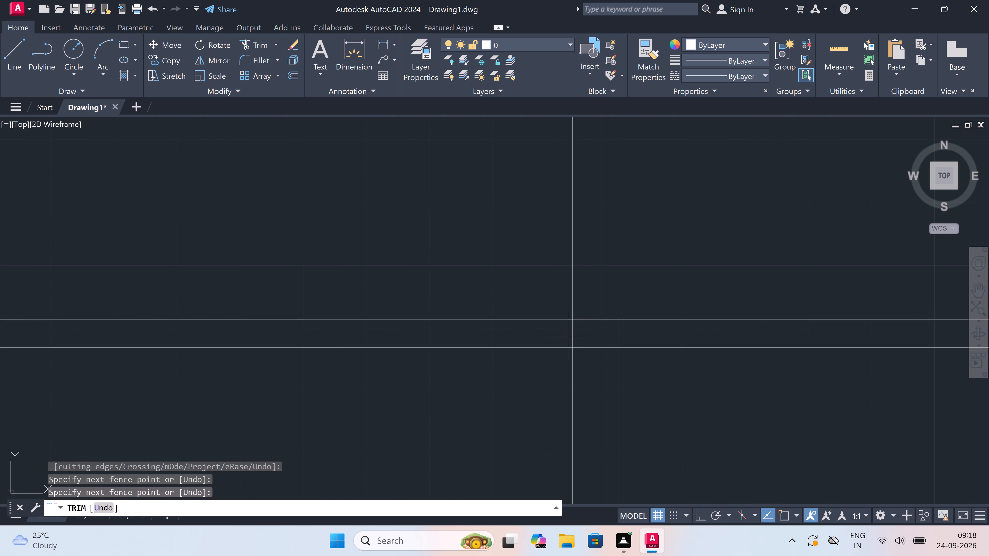
left_click(612, 338)
left_click_drag(588, 331, 588, 327)
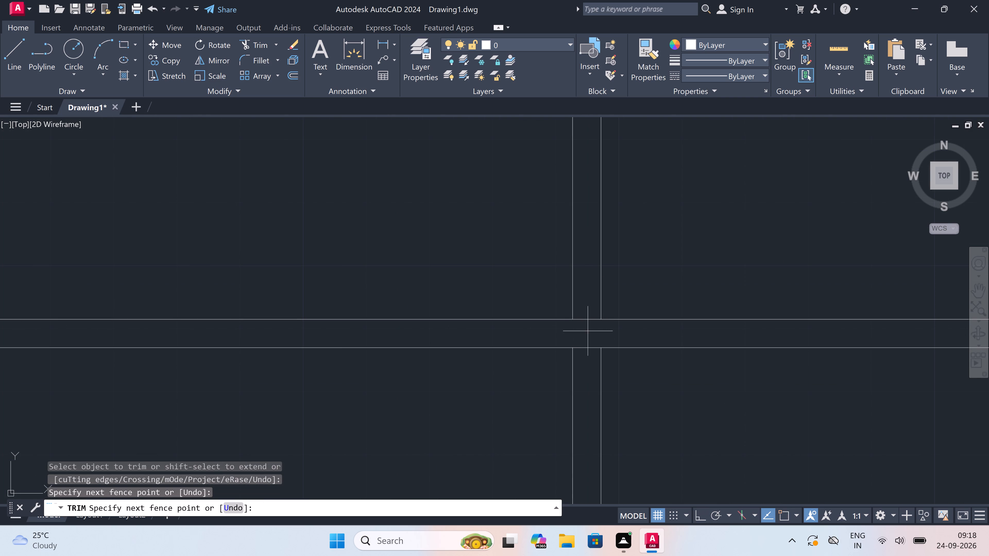
left_click(586, 312)
Trim the vertical and horizontal segments inside the crossing of the second interior vertical wall and the horizontal partition.
scroll(586, 312, "down", 6)
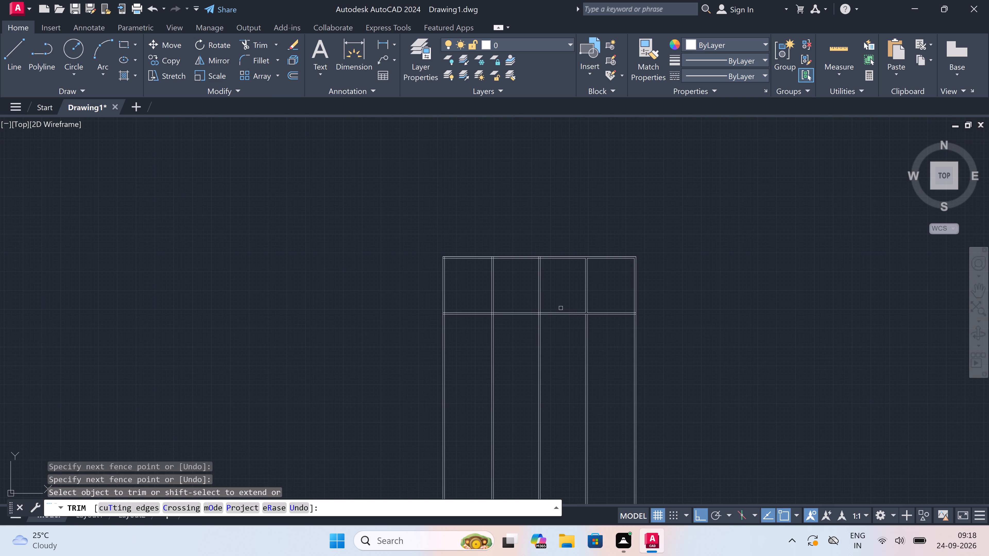
scroll(518, 314, "up", 3)
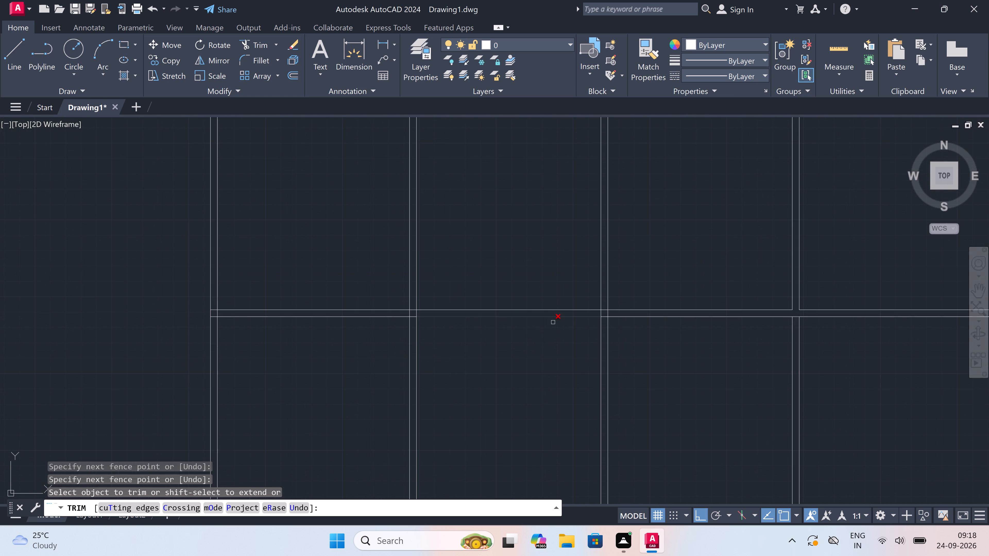
scroll(600, 311, "up", 4)
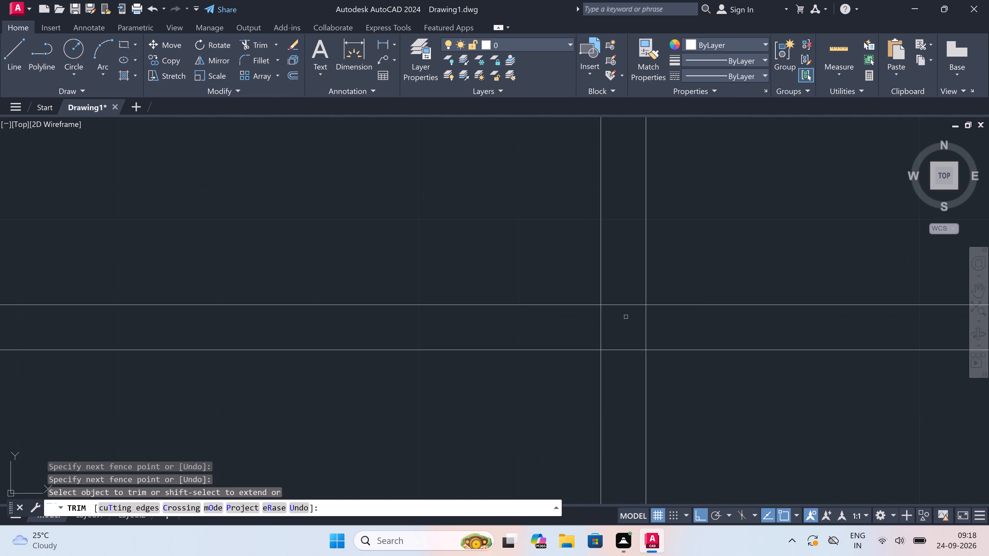
left_click(679, 321)
left_click(586, 325)
left_click_drag(623, 319, 625, 310)
left_click(628, 279)
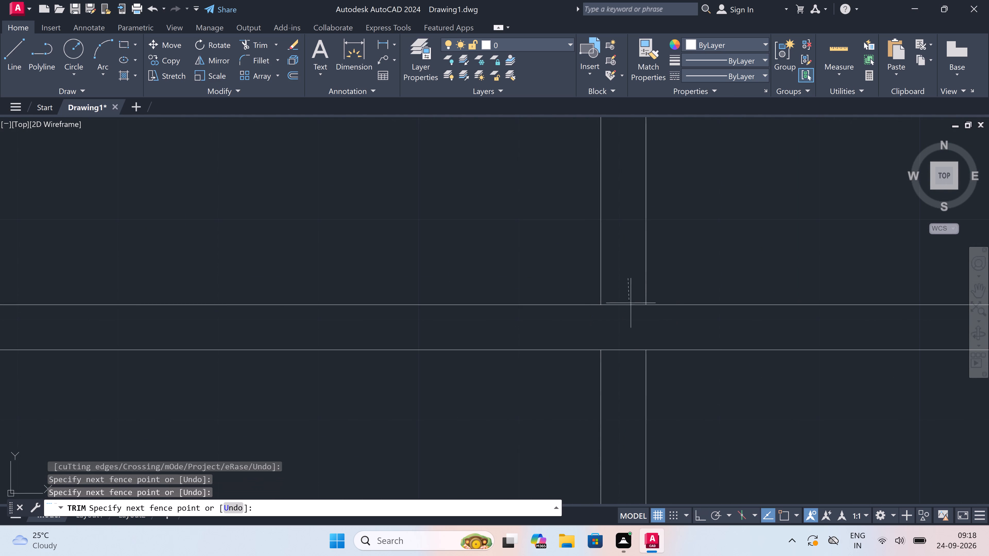
left_click(632, 376)
scroll(626, 364, "down", 6)
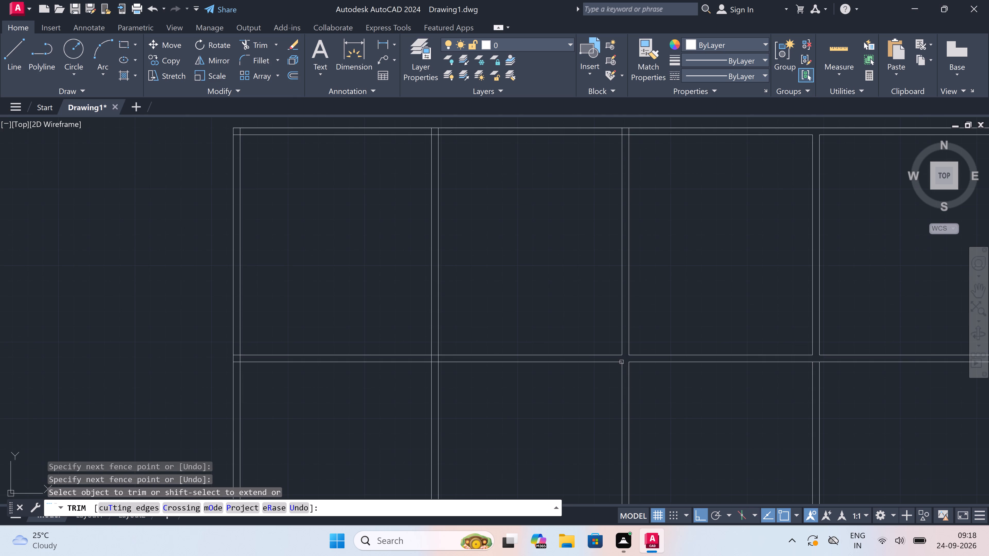
Trim the vertical segments between the partition lines where the first interior vertical wall crosses the horizontal partition.
scroll(414, 365, "up", 4)
left_click(513, 320)
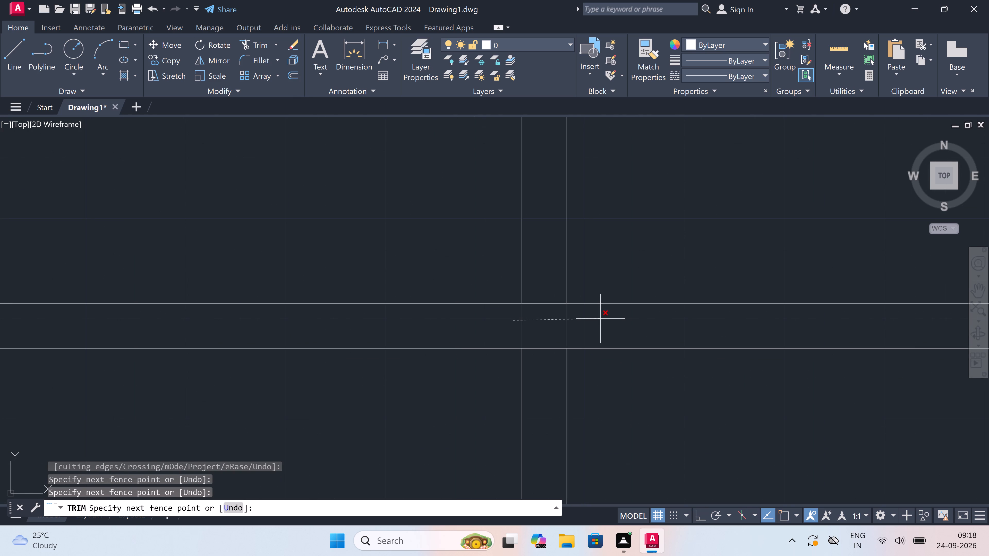
left_click(600, 319)
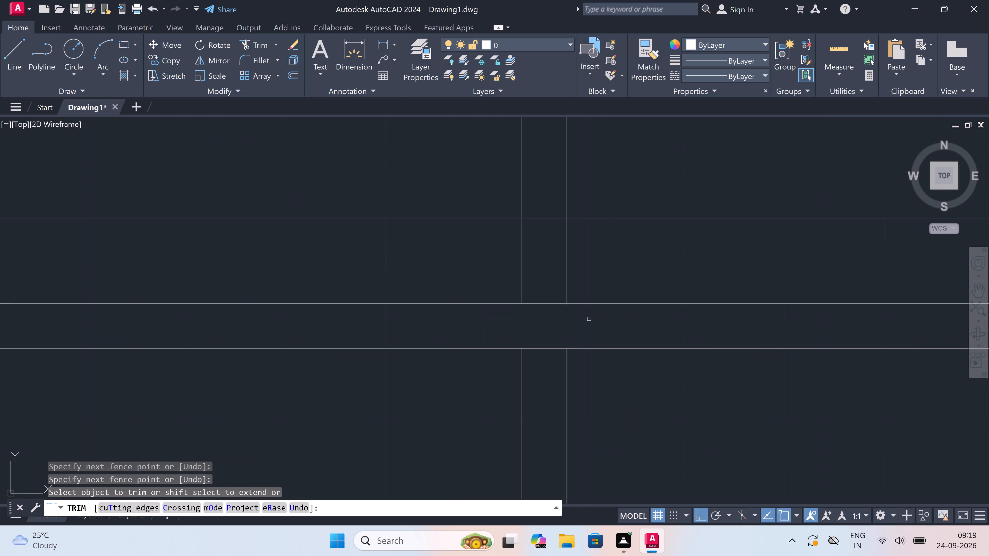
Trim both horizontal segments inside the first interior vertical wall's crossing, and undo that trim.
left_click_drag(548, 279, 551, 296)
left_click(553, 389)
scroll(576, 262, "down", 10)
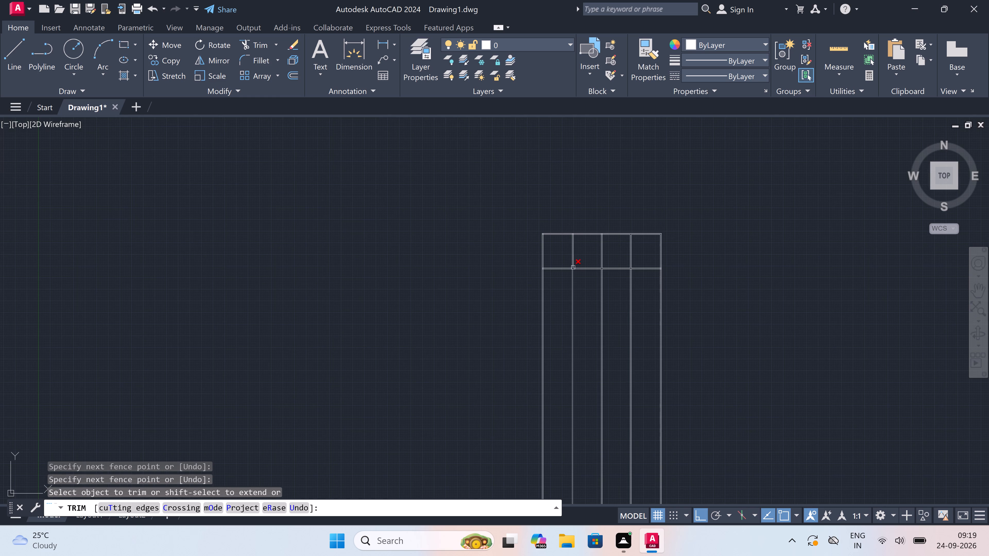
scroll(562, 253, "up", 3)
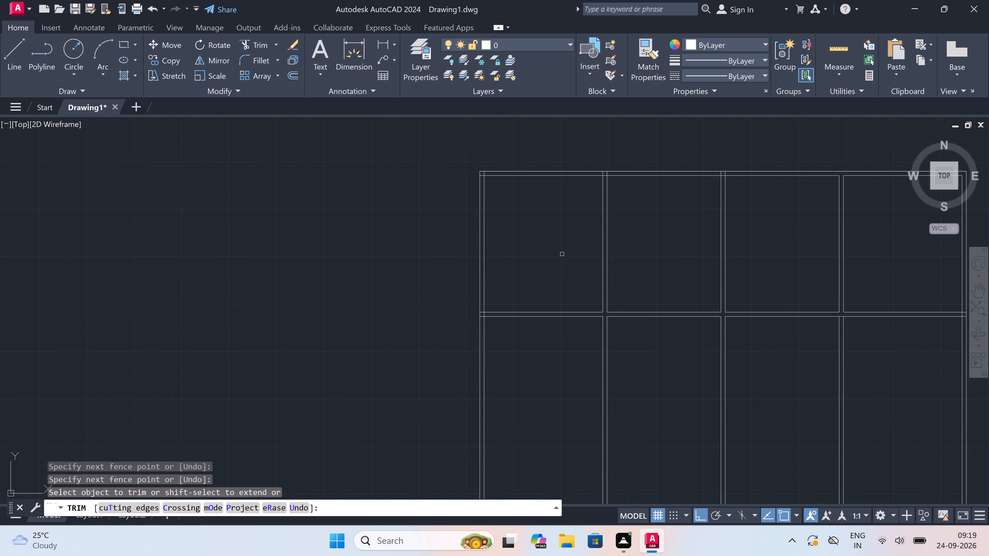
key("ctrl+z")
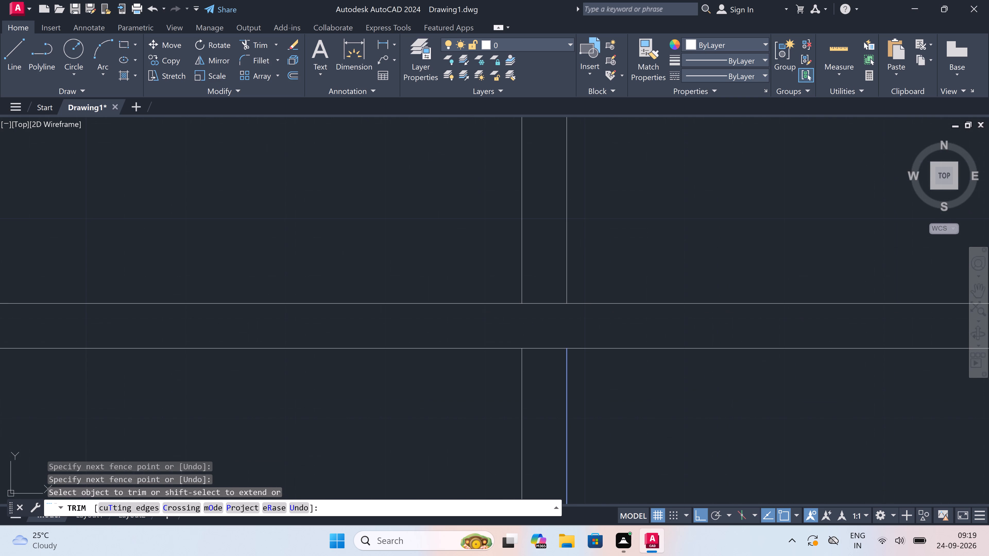
Trim only the upper horizontal partition segment between the first interior vertical wall's two lines.
scroll(561, 258, "down", 3)
scroll(556, 268, "up", 1)
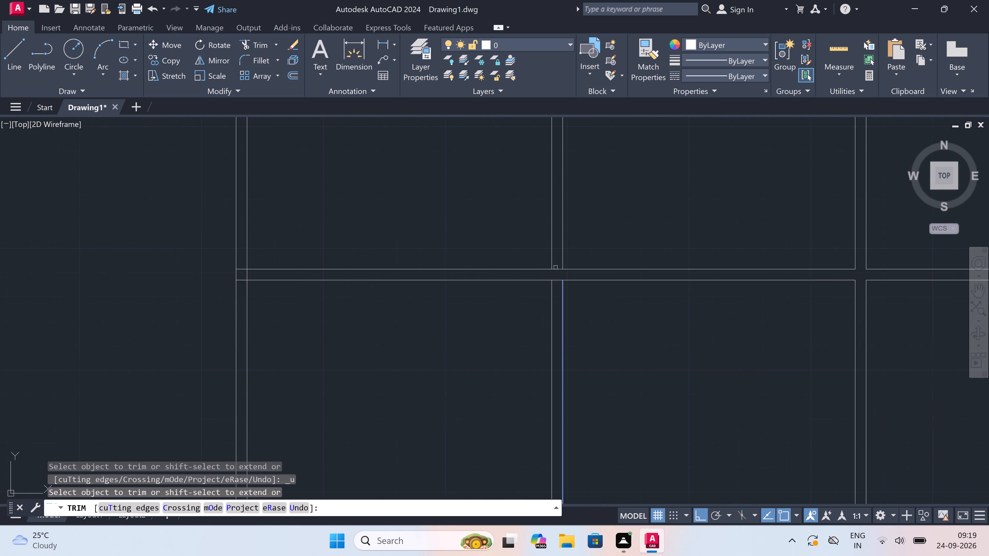
left_click(556, 268)
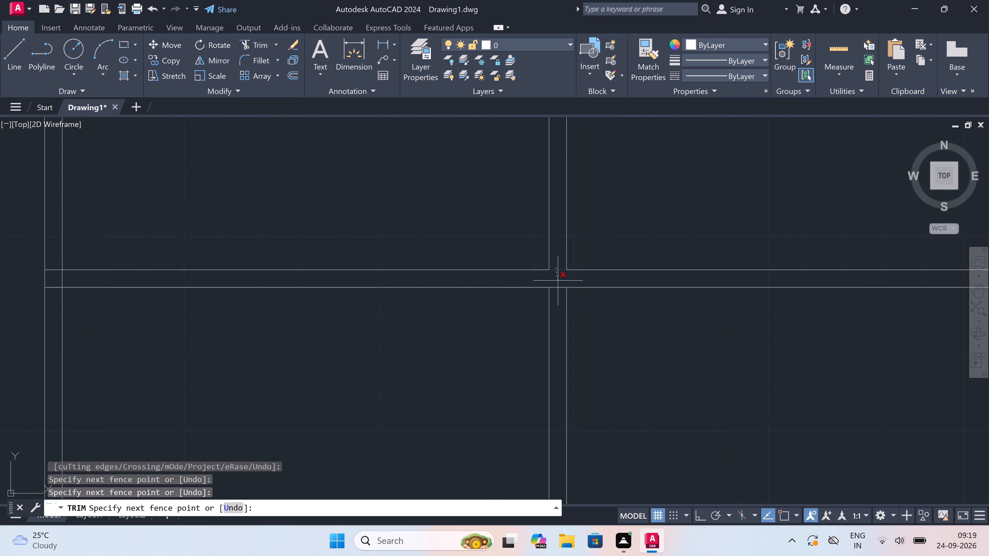
left_click(558, 281)
Trim away both lines of the first interior vertical wall below the horizontal partition.
left_click_drag(581, 319, 573, 319)
left_click(509, 326)
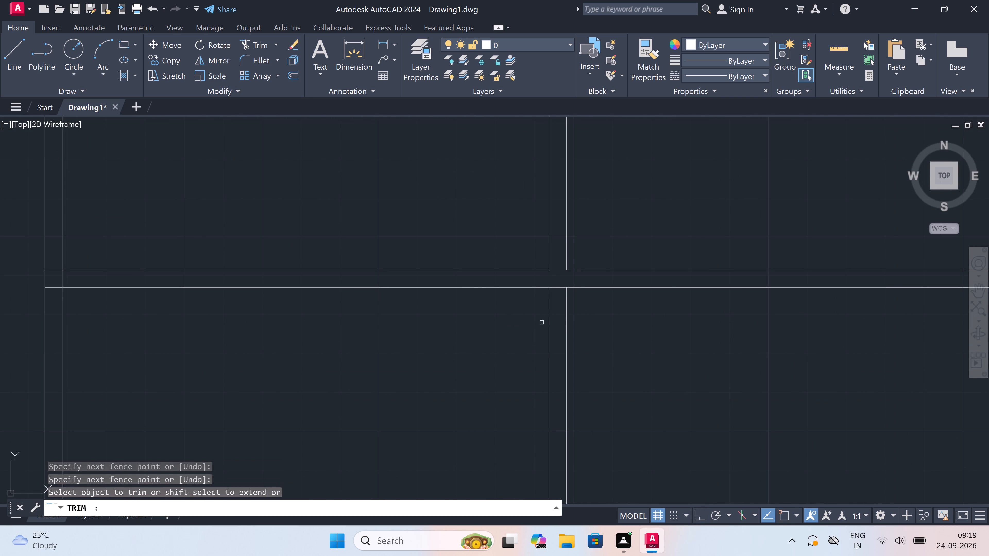
left_click_drag(575, 321, 573, 321)
left_click(542, 323)
scroll(542, 323, "down", 6)
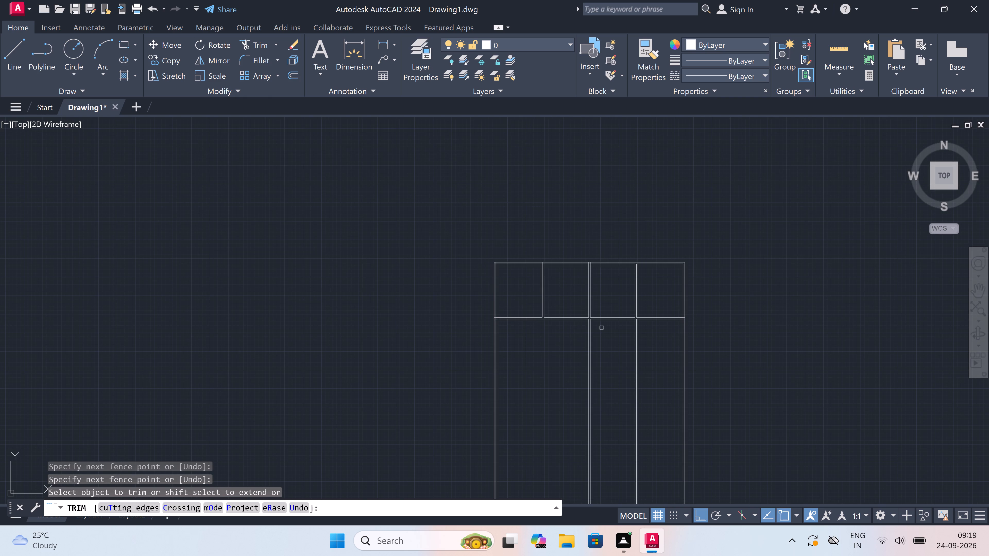
Trim away both lines of the third interior vertical wall below the horizontal partition and end the Trim command.
scroll(605, 327, "up", 3)
left_click_drag(706, 344, 720, 343)
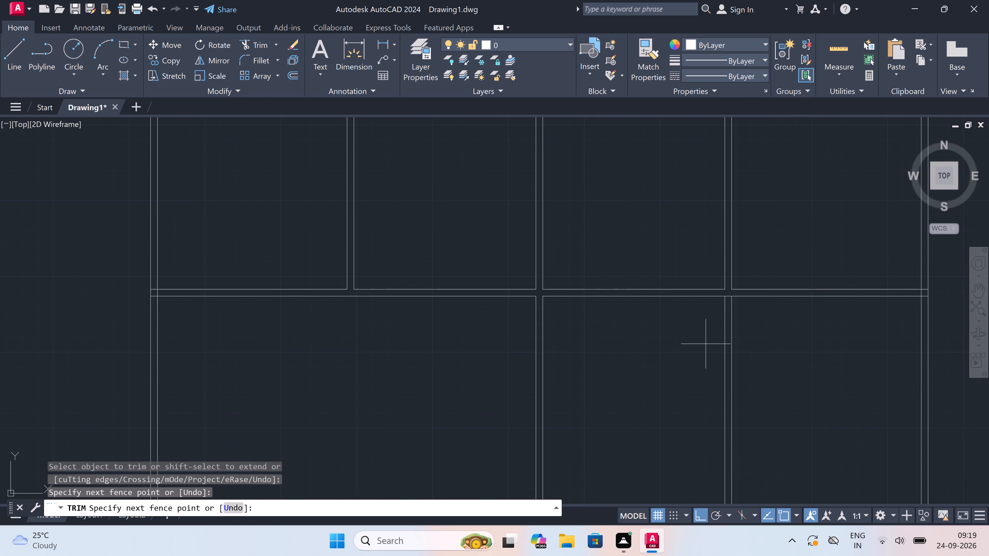
left_click_drag(747, 339, 736, 339)
left_click(700, 340)
left_click(763, 333)
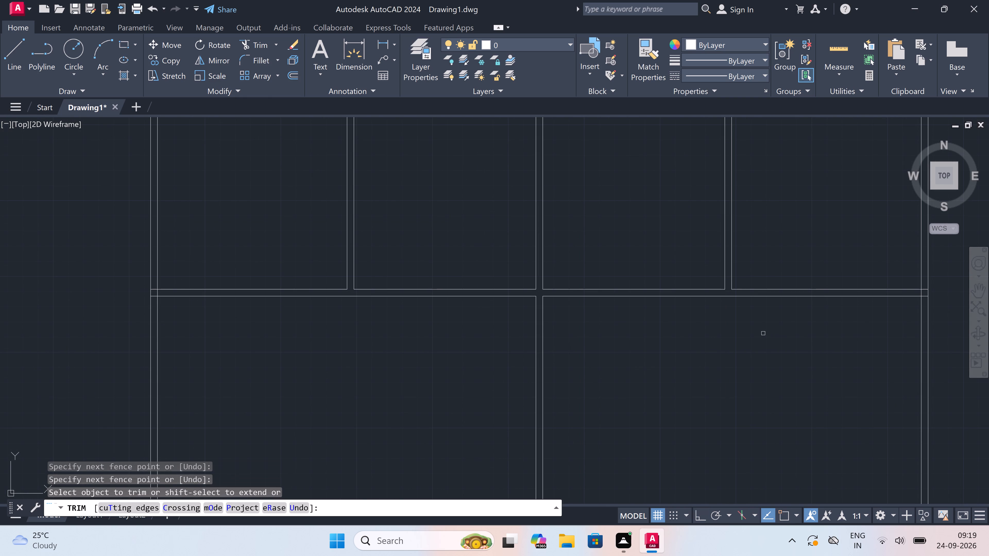
scroll(686, 345, "down", 5)
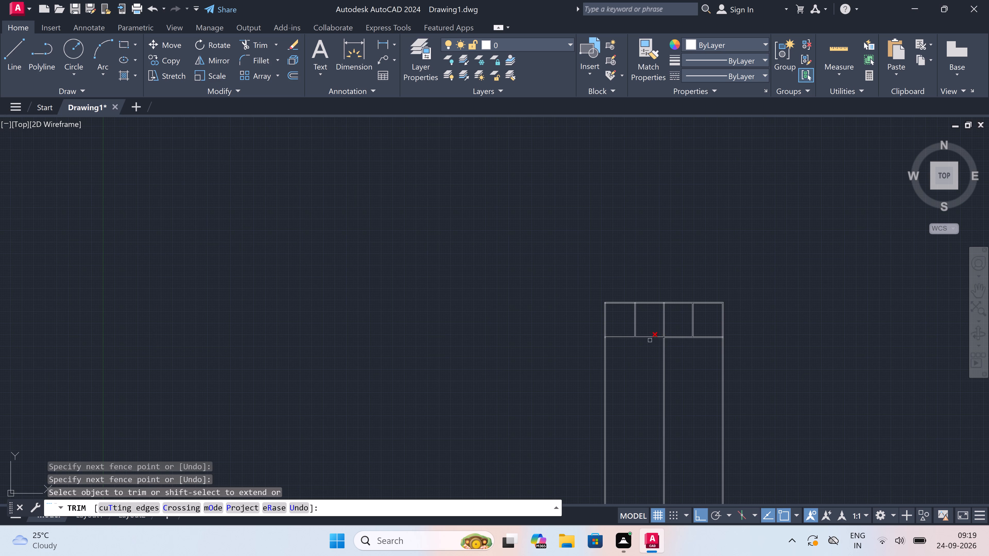
scroll(647, 341, "up", 3)
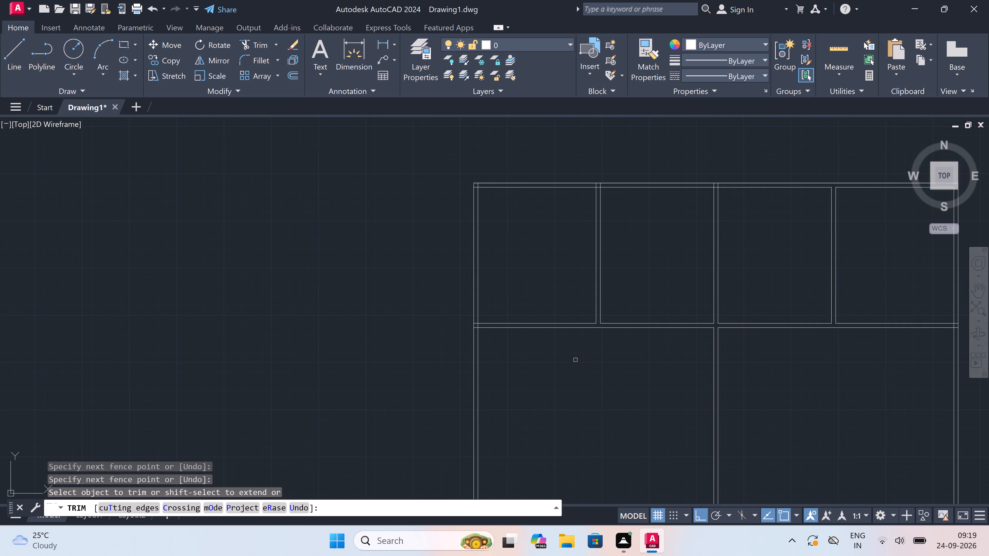
key("Escape")
Offset the horizontal partition's lower line 6' downward in the plan's left half.
type("o")
key("space")
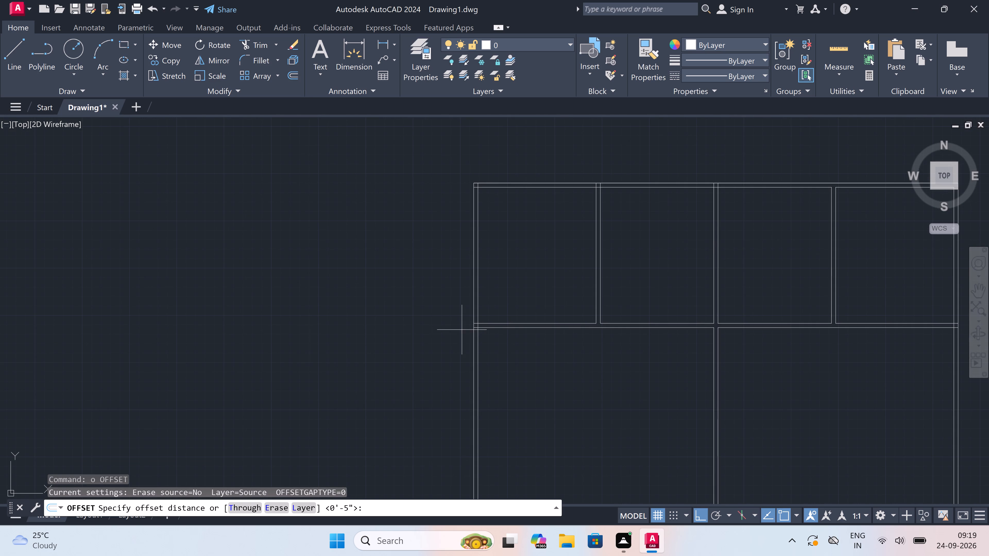
scroll(500, 332, "up", 2)
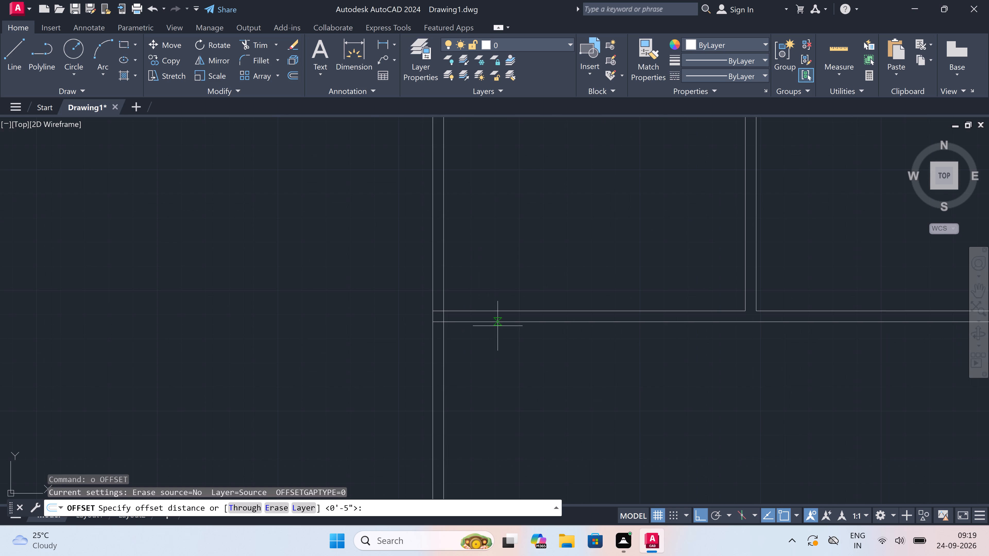
left_click_drag(497, 326, 499, 330)
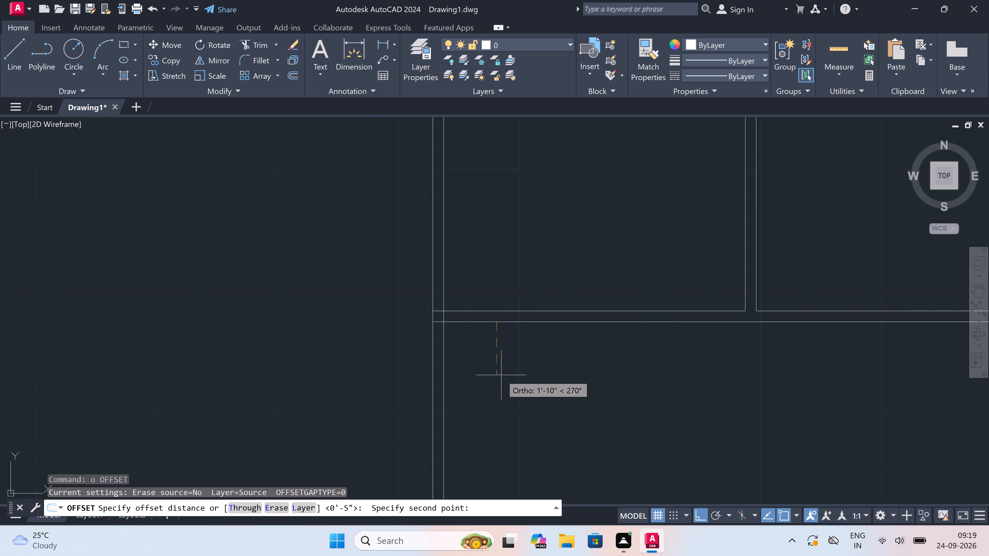
key("6")
type("'")
key("space")
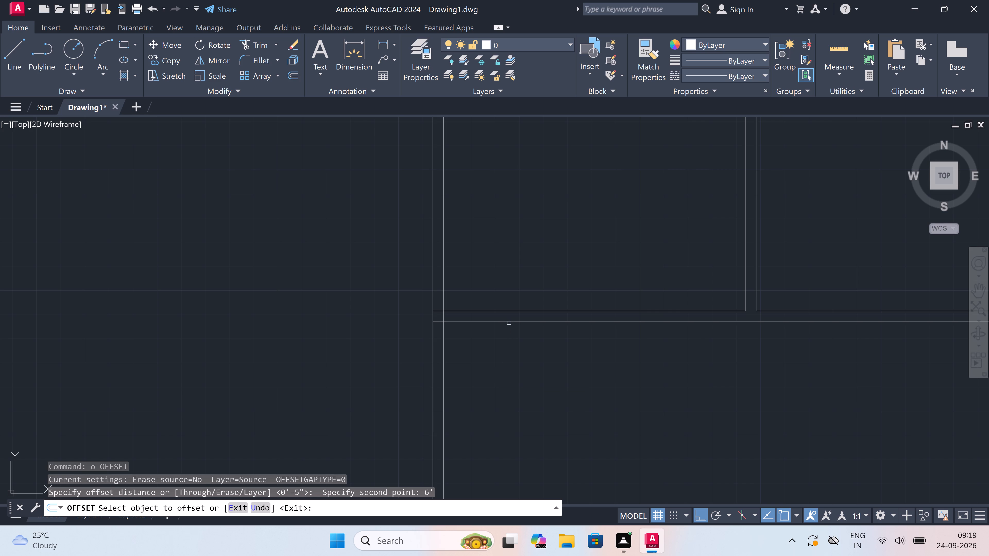
left_click_drag(509, 322, 510, 328)
left_click(510, 351)
scroll(510, 351, "down", 4)
scroll(511, 366, "up", 3)
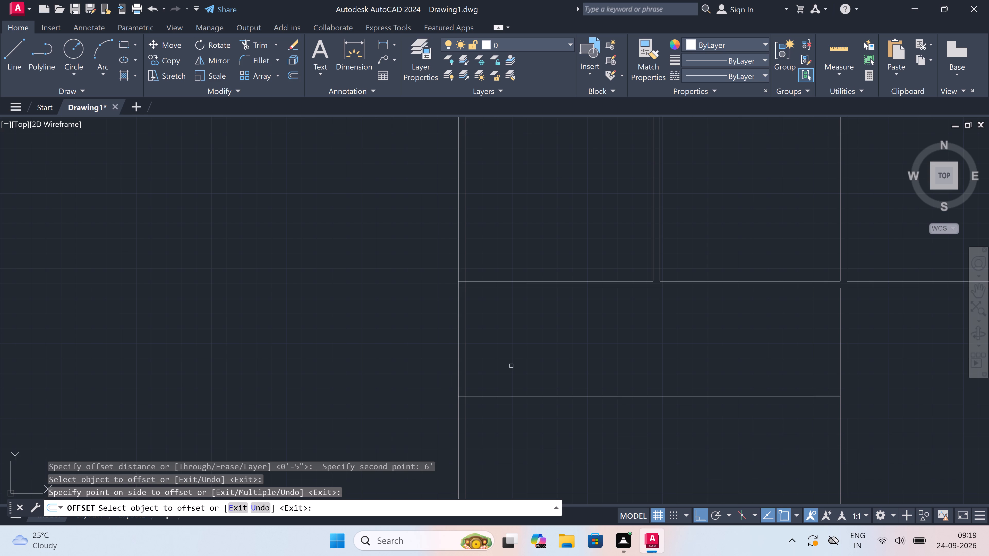
Offset the horizontal partition's lower line 6' downward in the plan's right half.
scroll(511, 366, "down", 2)
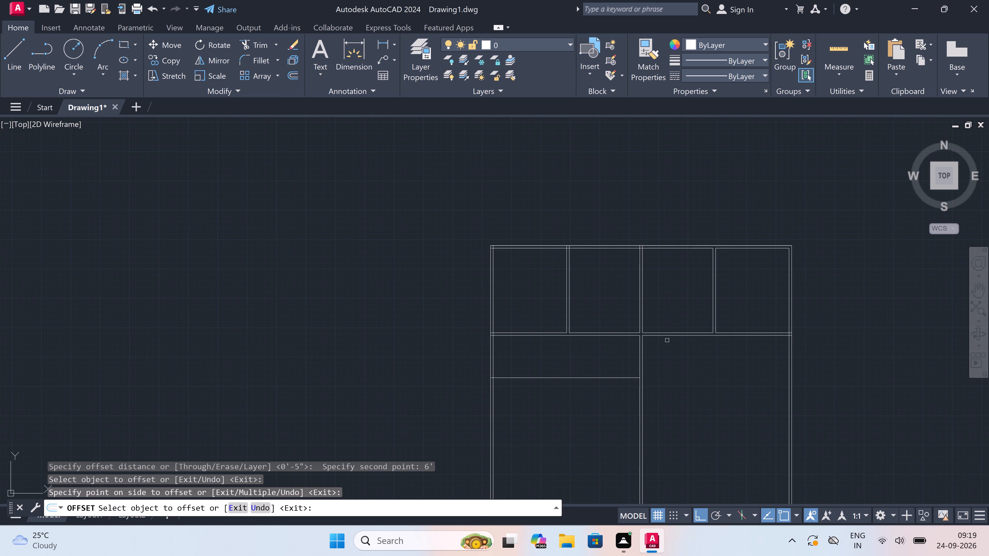
scroll(675, 335, "up", 2)
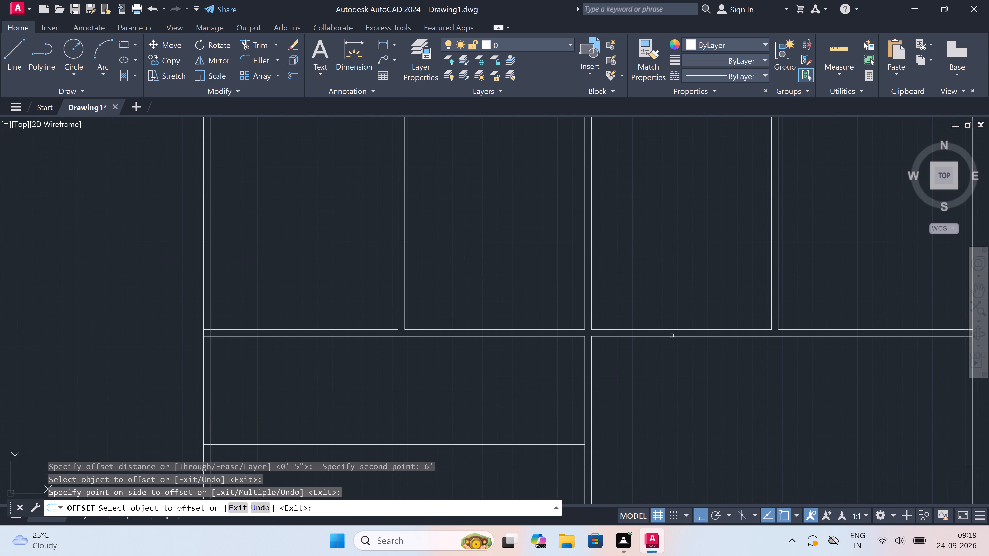
left_click(672, 336)
left_click(667, 351)
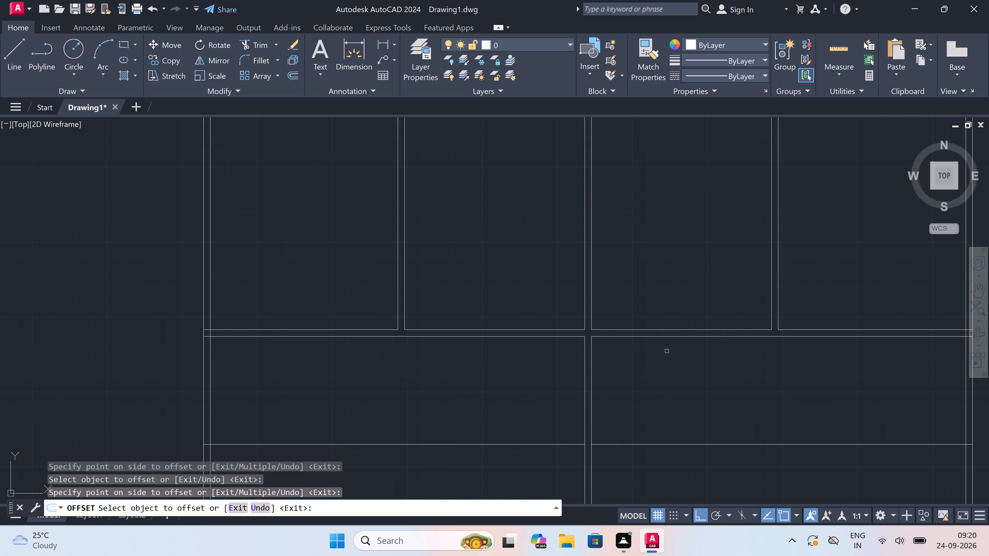
scroll(667, 351, "down", 2)
scroll(668, 358, "up", 1)
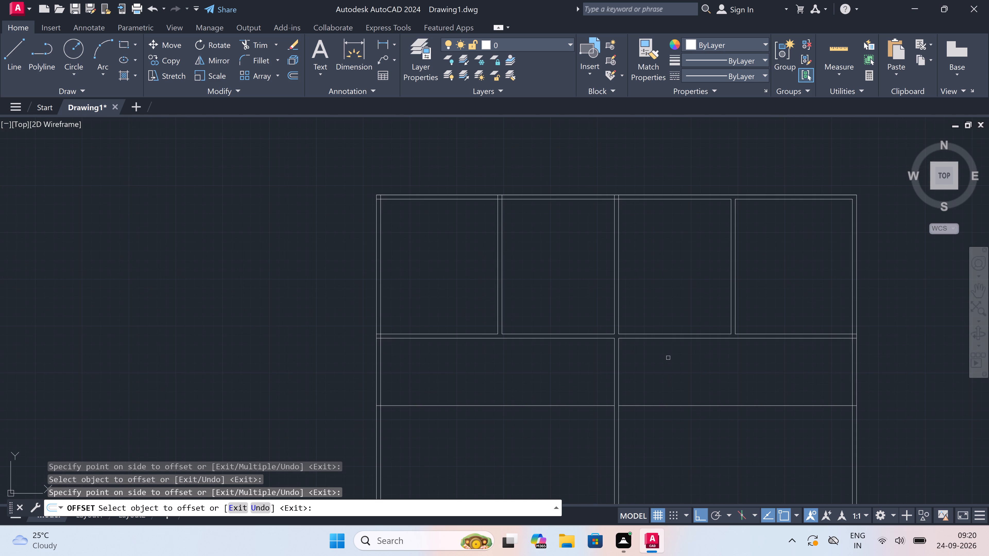
key("Escape")
Offset the horizontal line 6' below the partition by 4.5" downward in the plan's right half.
type("o")
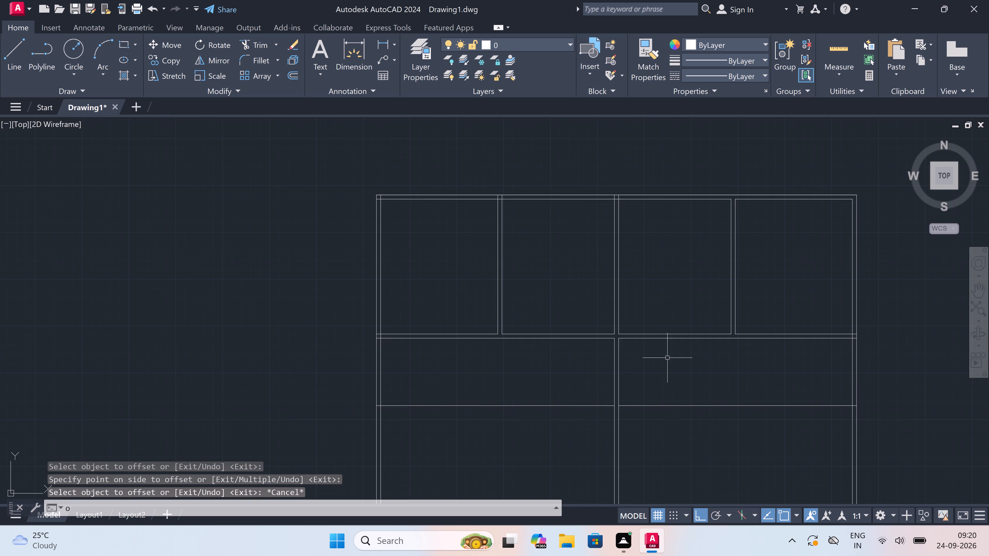
key("space")
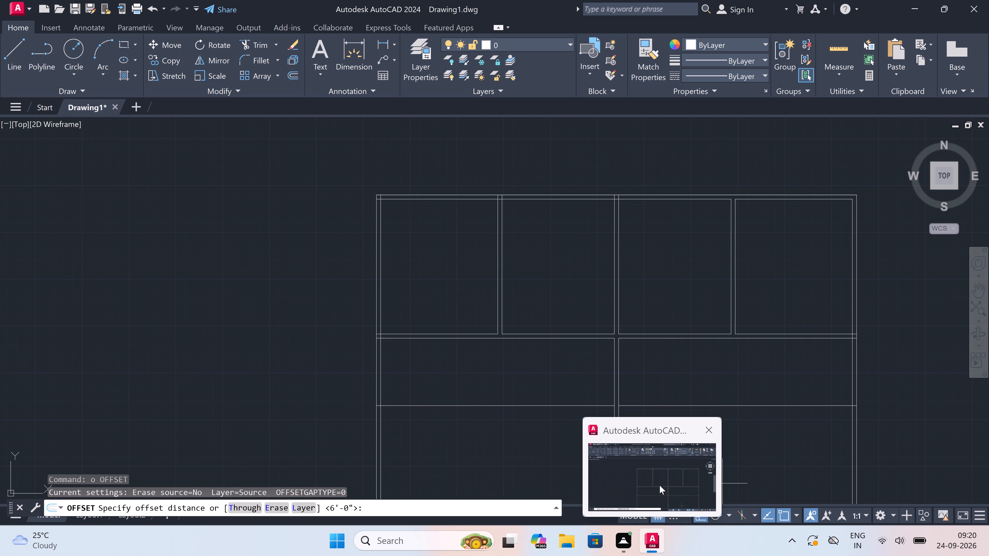
left_click(689, 405)
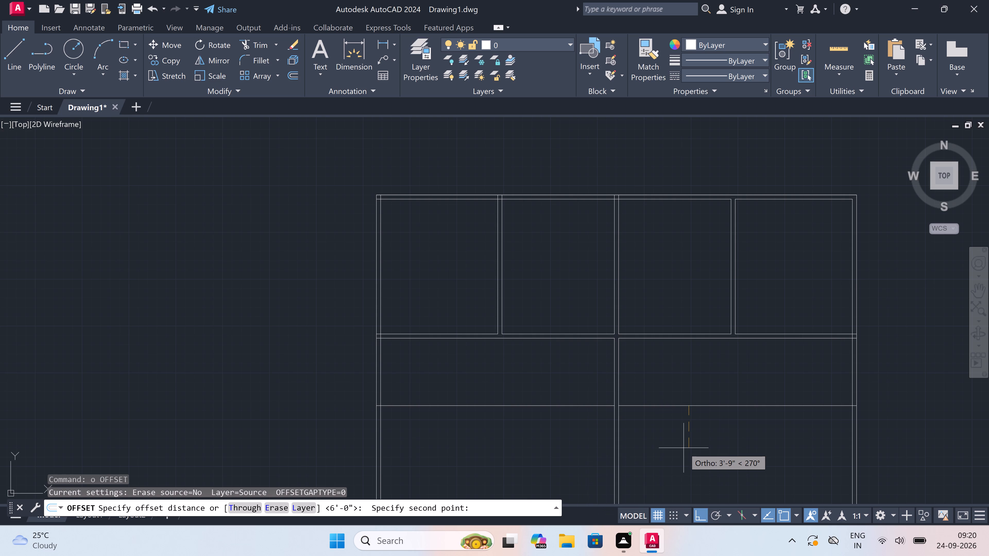
type("4.5")
type("\"")
key("space")
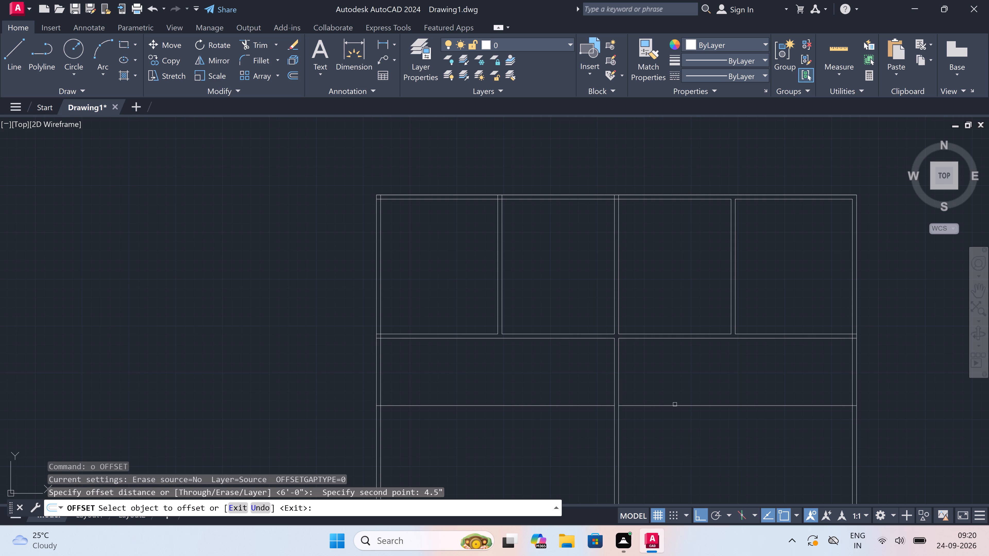
left_click(675, 405)
left_click(673, 421)
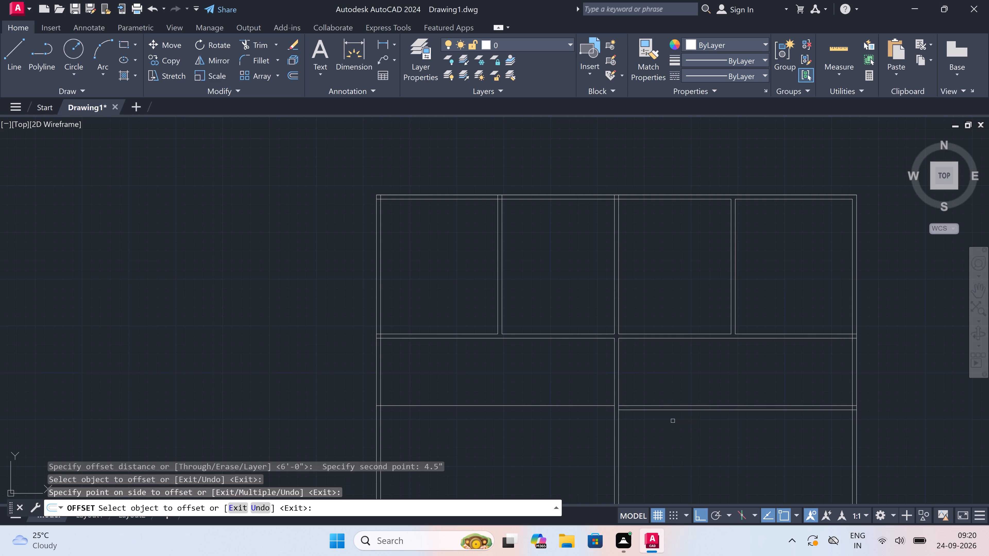
Offset the matching horizontal line 4.5" downward in the plan's left half and end the Offset command.
left_click(549, 406)
left_click(541, 437)
scroll(543, 426, "down", 5)
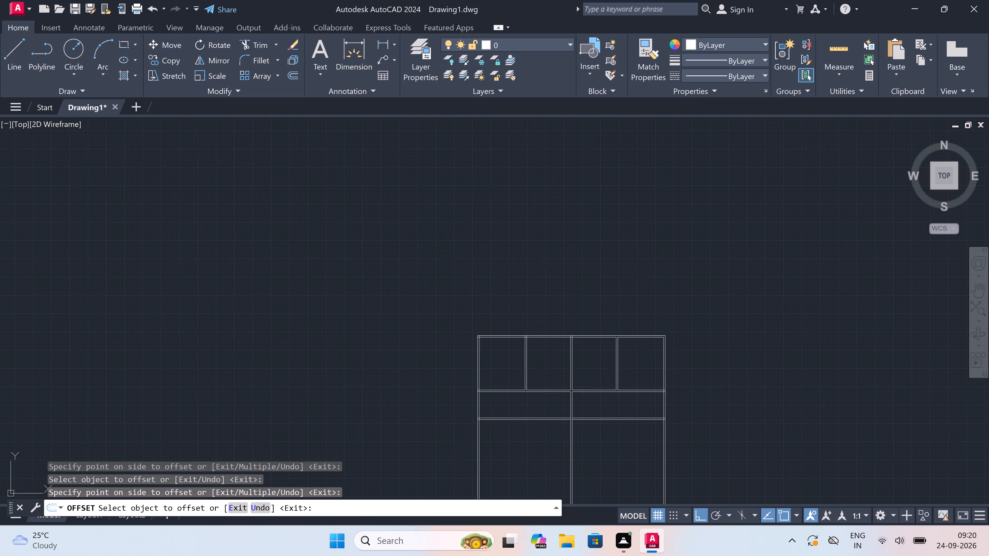
scroll(518, 434, "up", 4)
scroll(557, 411, "up", 1)
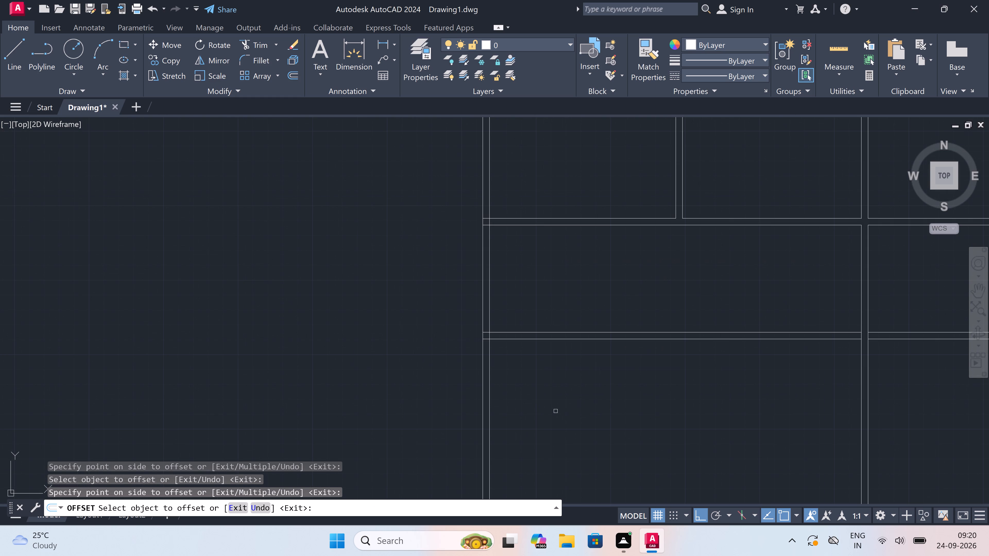
key("Escape")
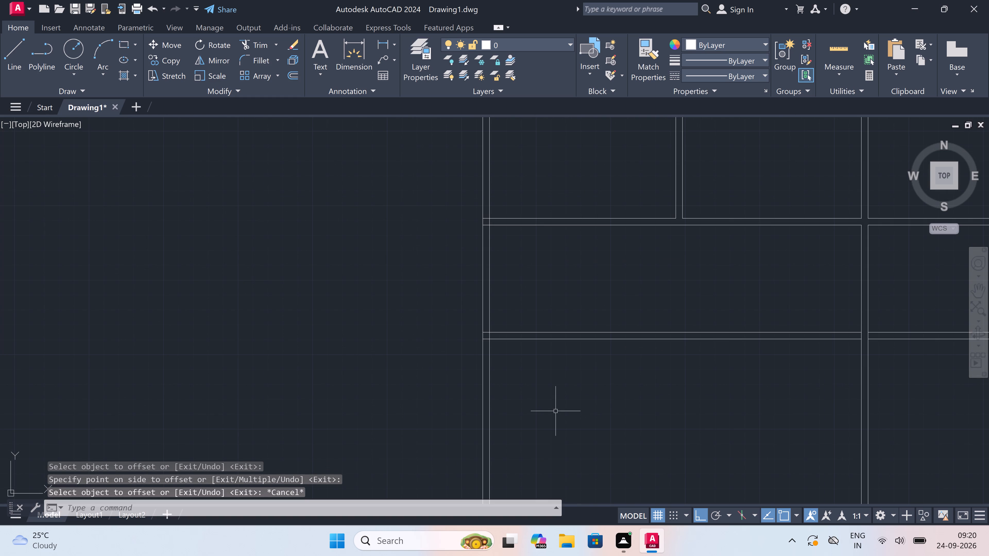
Offset the second horizontal wall's lower line 4' downward in the plan's left half.
key("space")
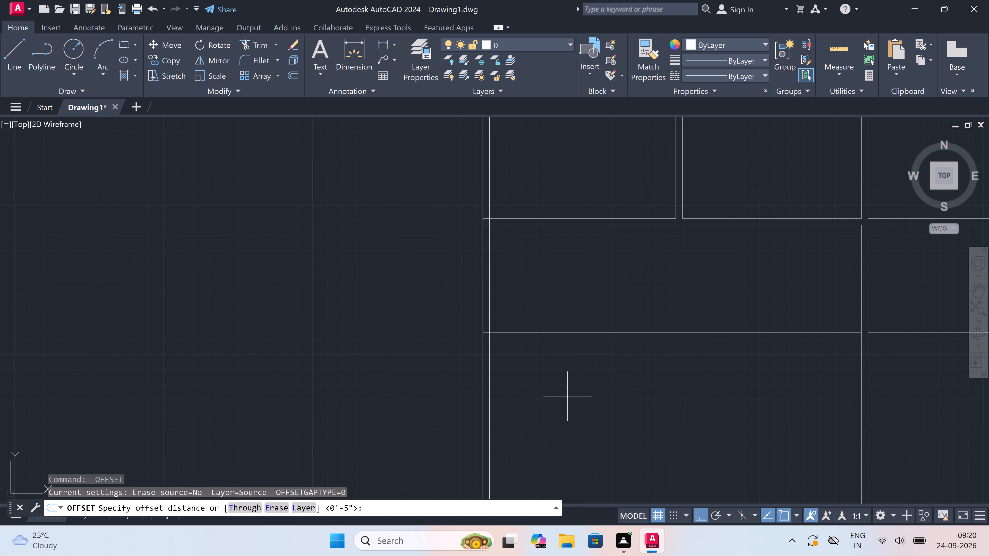
left_click(593, 339)
key("4")
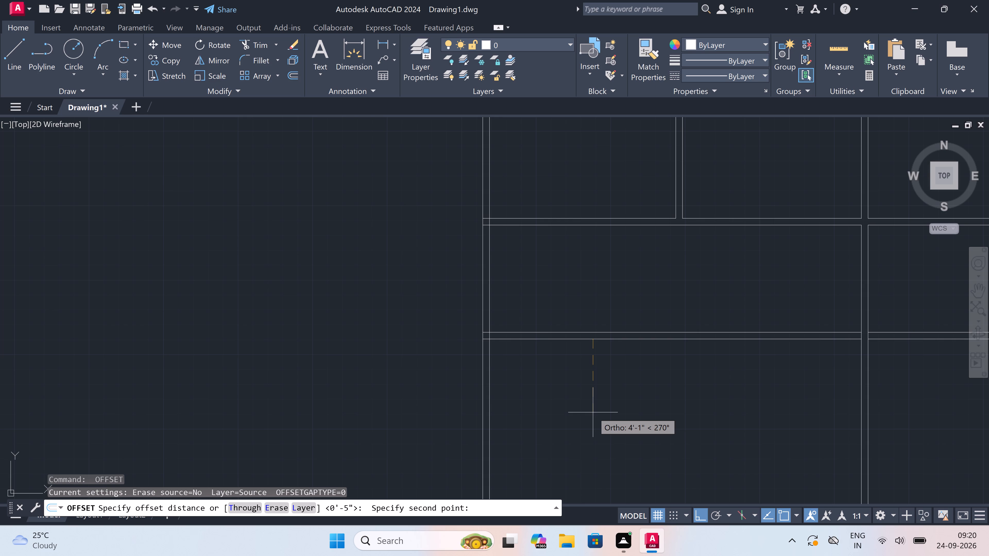
type("'")
key("space")
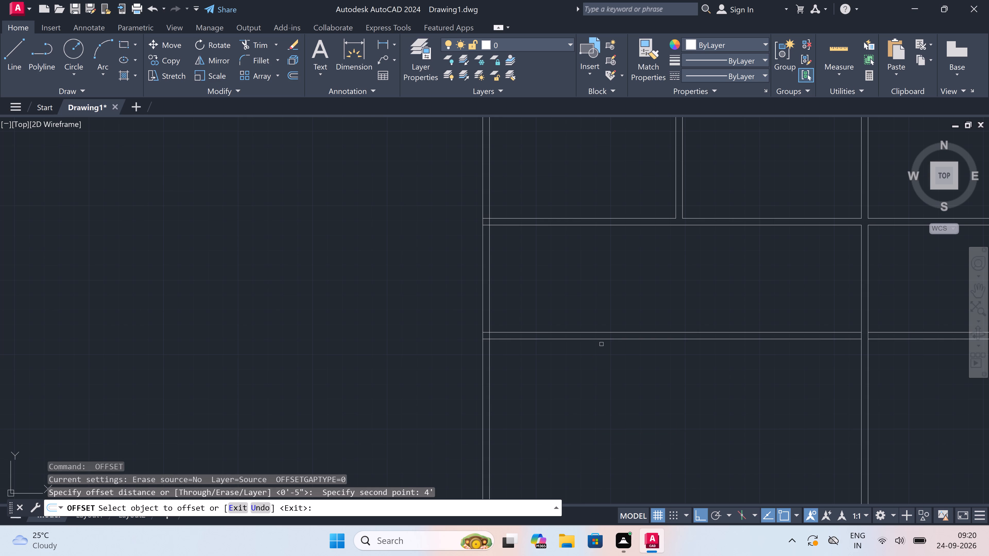
left_click_drag(601, 340, 597, 356)
left_click(595, 371)
Offset the second horizontal wall's lower line 4' downward in the plan's right half and end the Offset command.
scroll(596, 370, "down", 4)
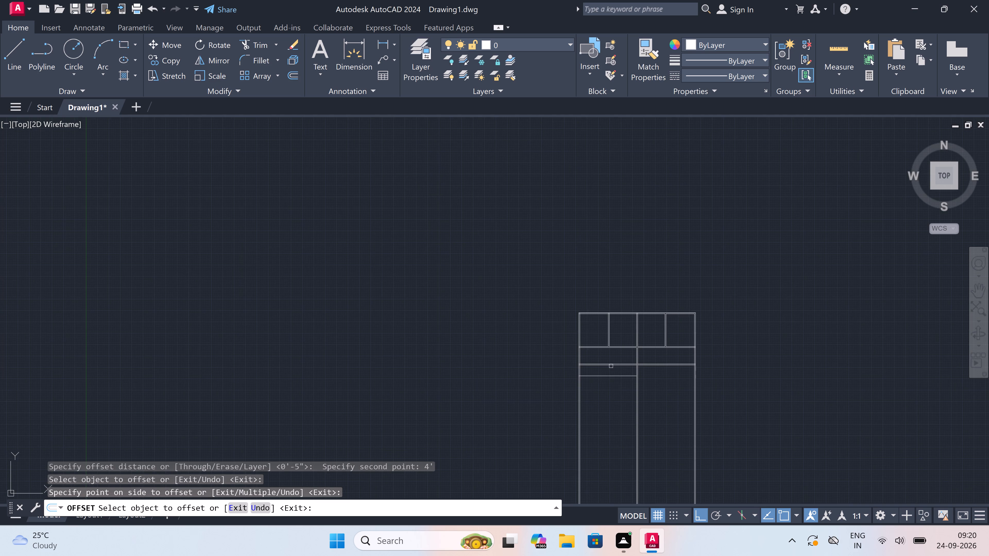
scroll(680, 353, "up", 3)
left_click_drag(608, 402, 608, 422)
left_click(603, 442)
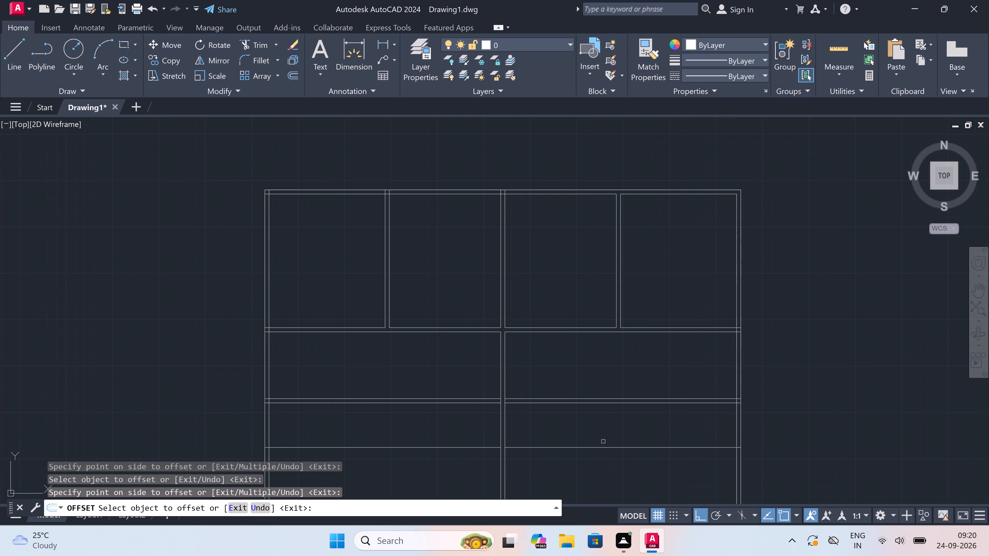
scroll(603, 441, "down", 6)
scroll(578, 447, "up", 6)
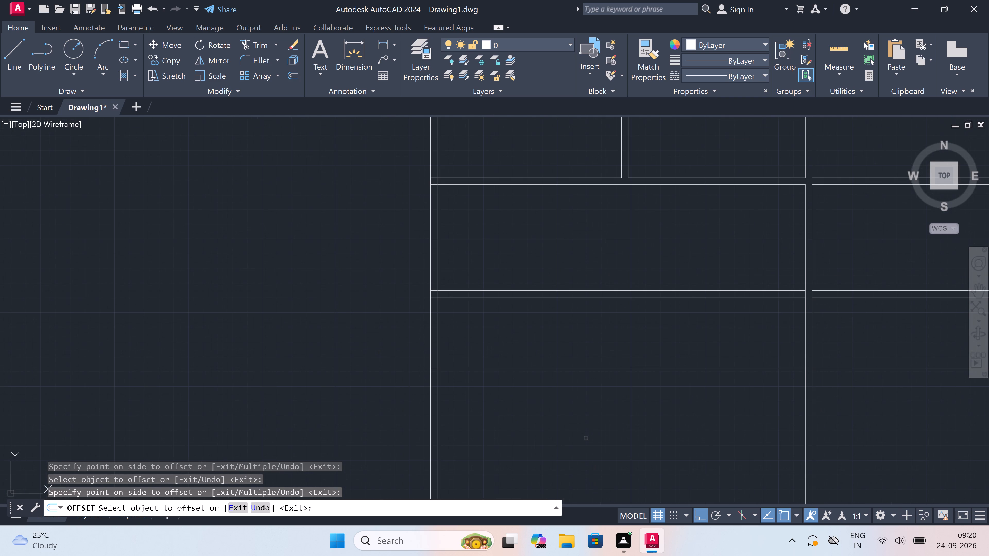
key("Escape")
Offset the lowest horizontal interior line 4.5" downward in the plan's left half to form the third wall.
key("space")
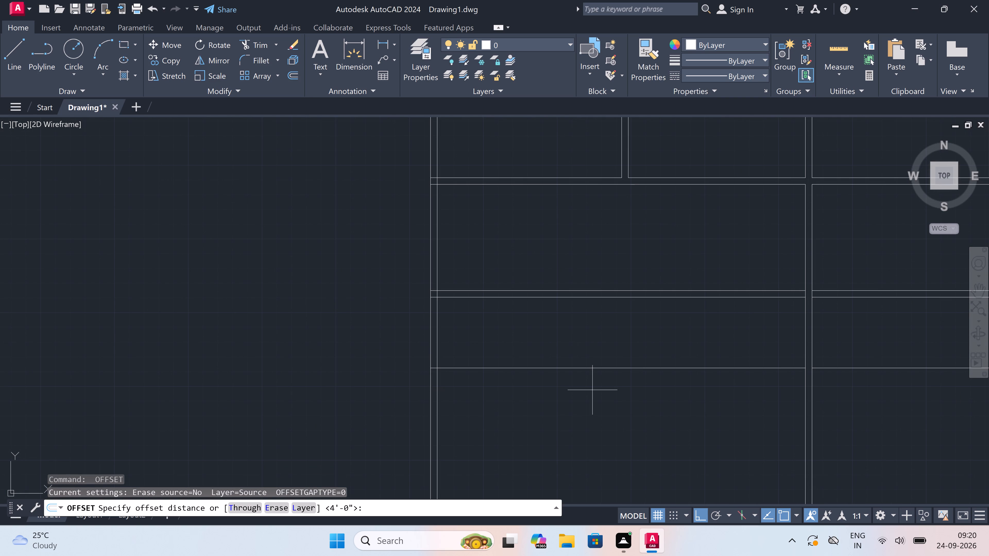
left_click_drag(593, 371, 614, 420)
key("4")
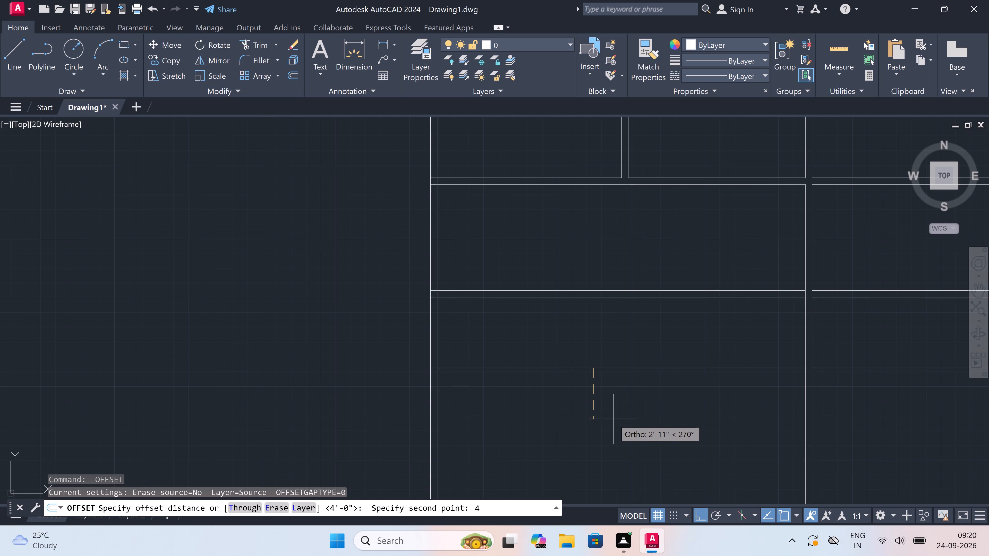
type(".5")
type("\"")
key("space")
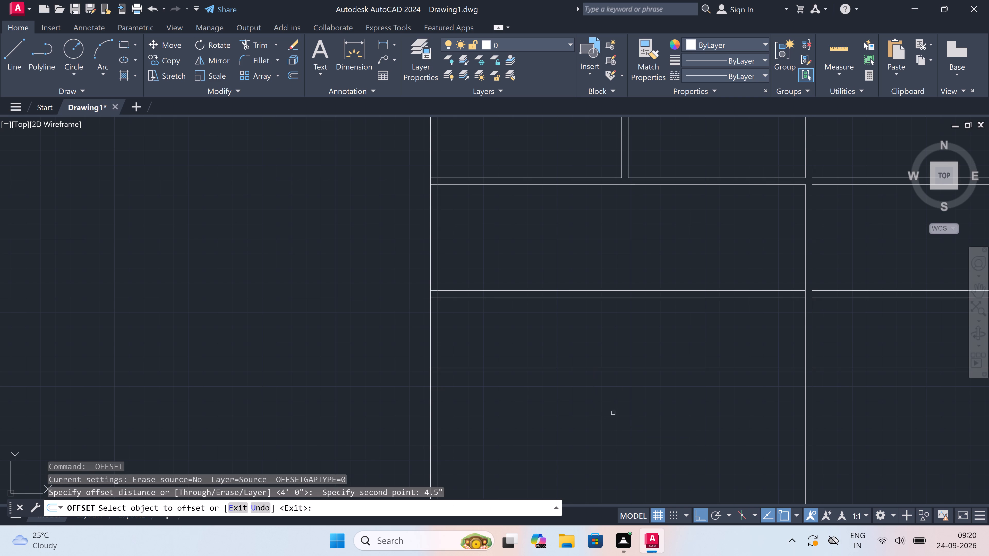
left_click_drag(616, 368, 615, 374)
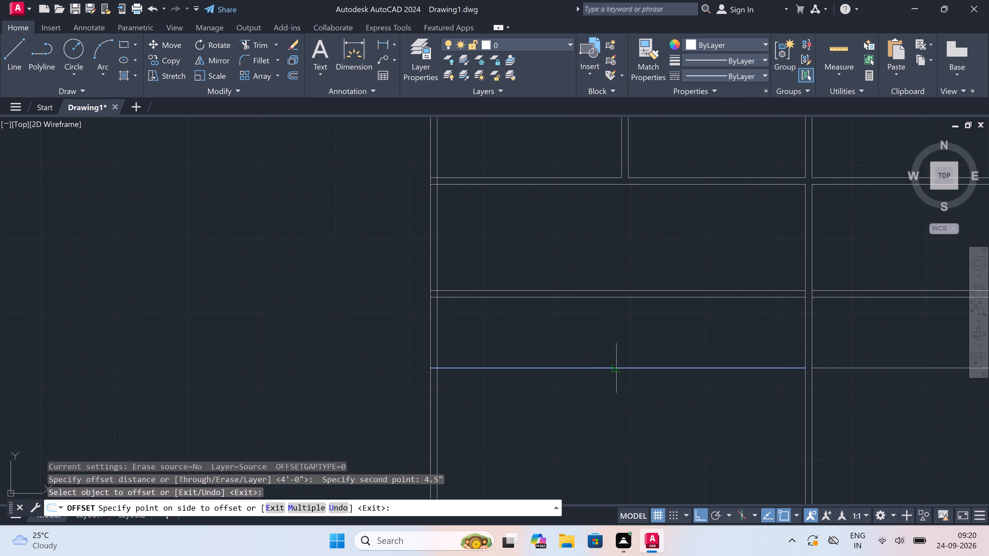
left_click(613, 377)
Offset the lowest horizontal interior line 4.5" downward in the plan's right half and end the Offset command.
scroll(614, 377, "down", 3)
scroll(691, 366, "up", 2)
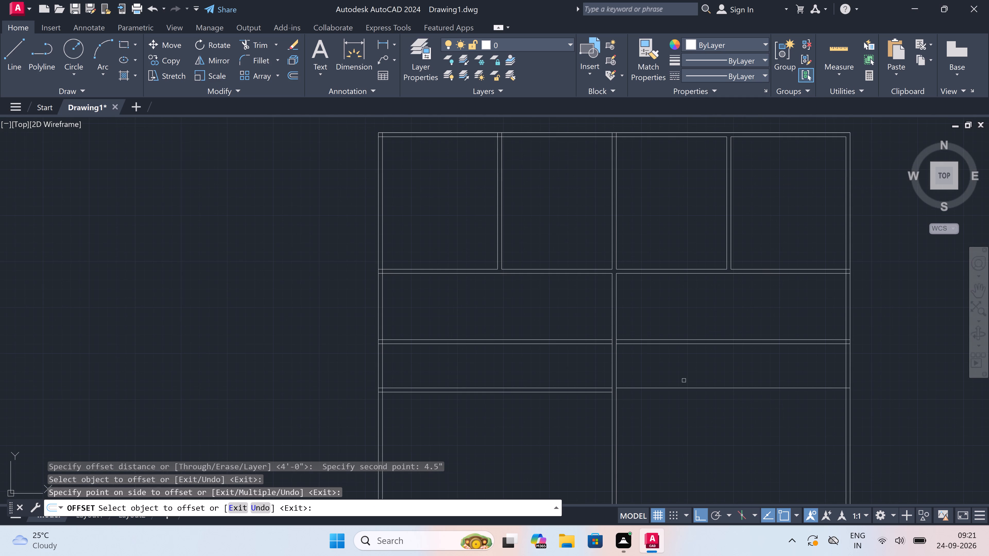
left_click_drag(682, 387, 682, 416)
left_click(678, 430)
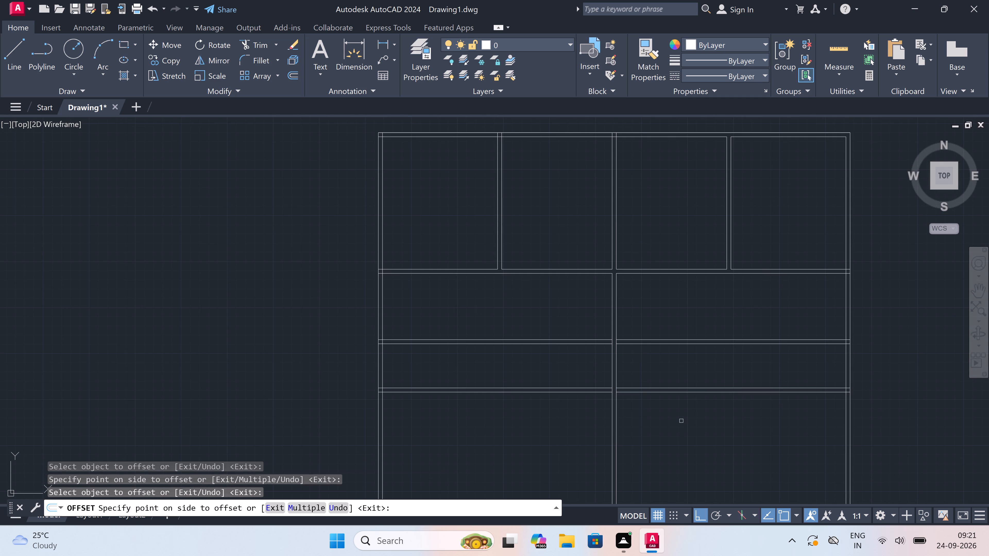
scroll(678, 427, "down", 4)
scroll(650, 429, "up", 3)
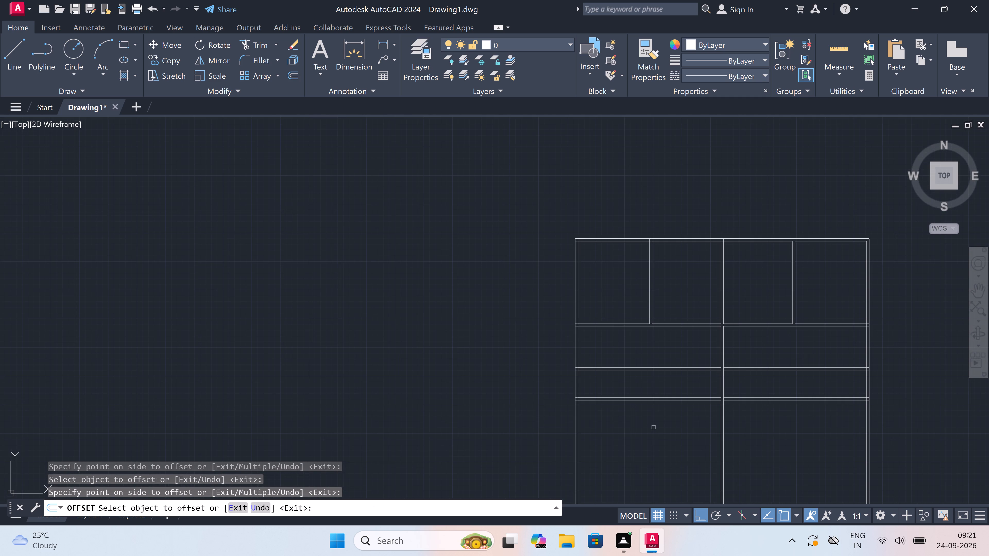
key("Escape")
Offset the third horizontal wall's lower line 5' downward in the plan's left half.
key("space")
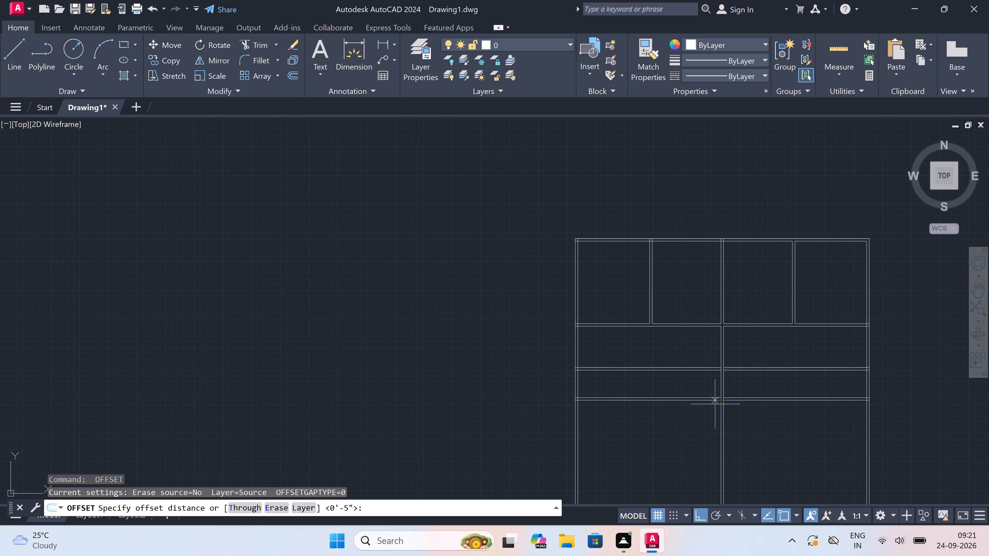
left_click_drag(689, 402, 689, 403)
left_click_drag(689, 403, 688, 420)
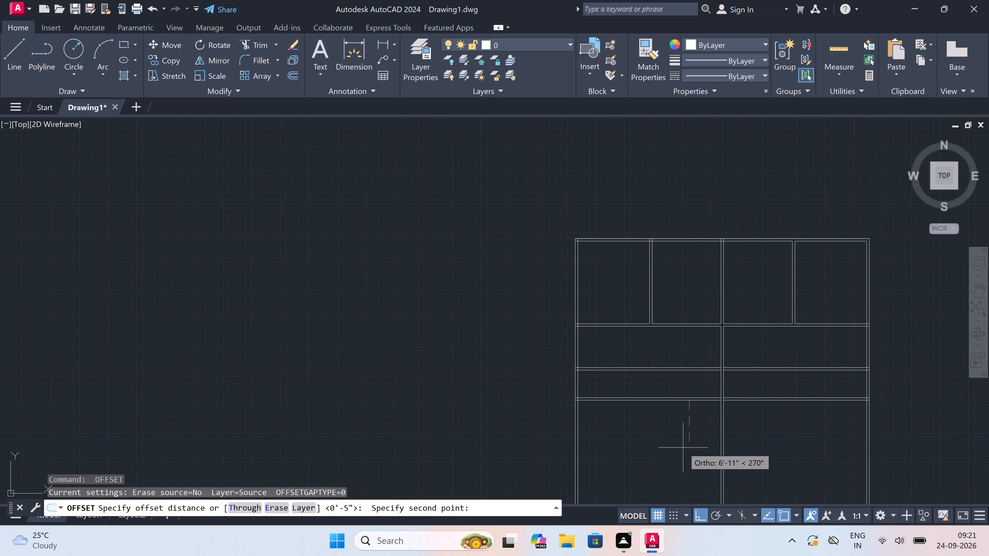
scroll(683, 448, "up", 1)
type("5'")
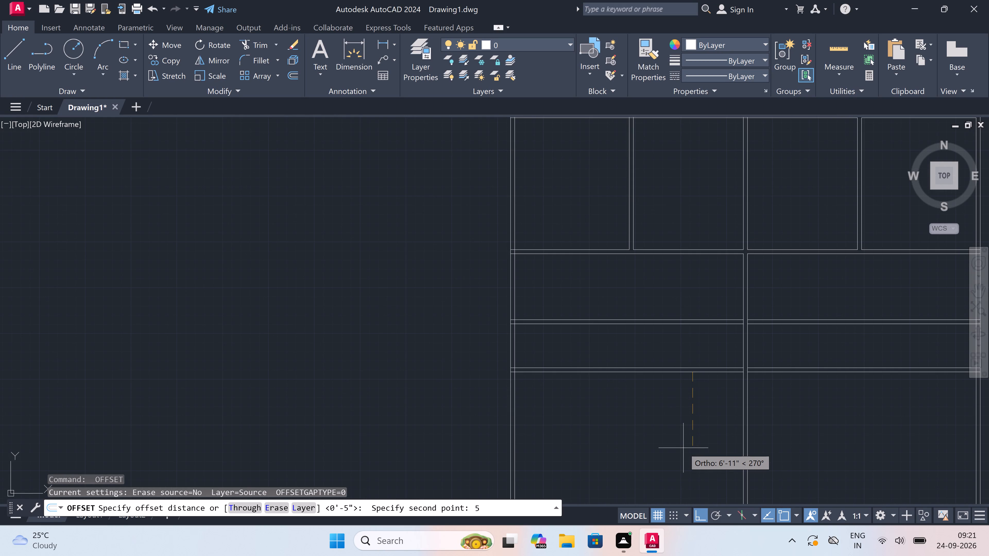
key("space")
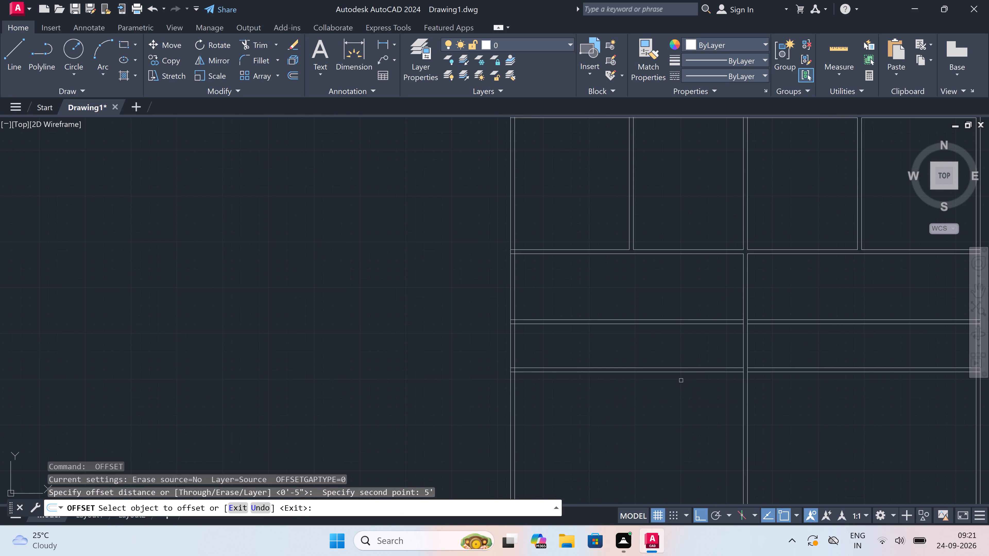
left_click(678, 373)
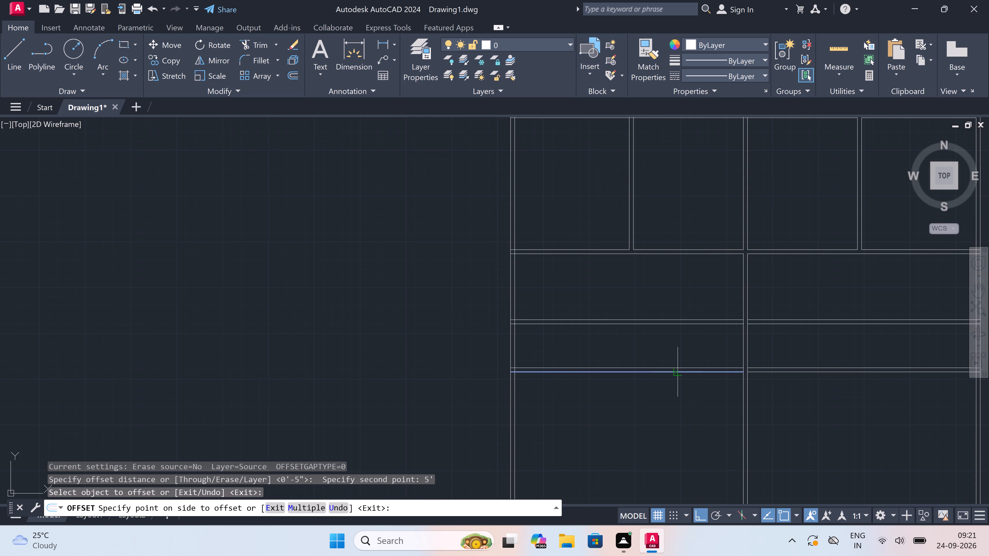
left_click(673, 394)
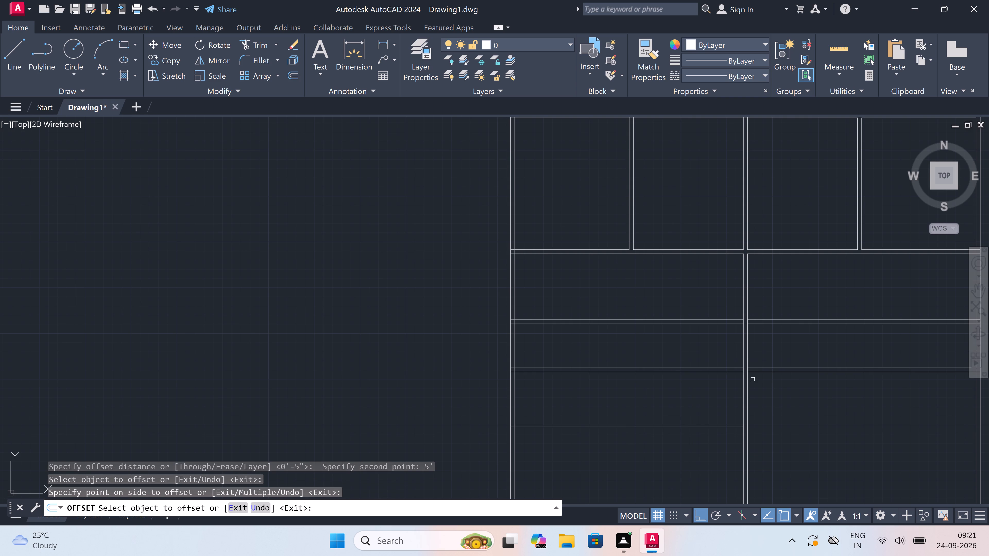
Offset the third horizontal wall's lower line 5' downward in the plan's right half and end the Offset command.
left_click(755, 373)
left_click(757, 387)
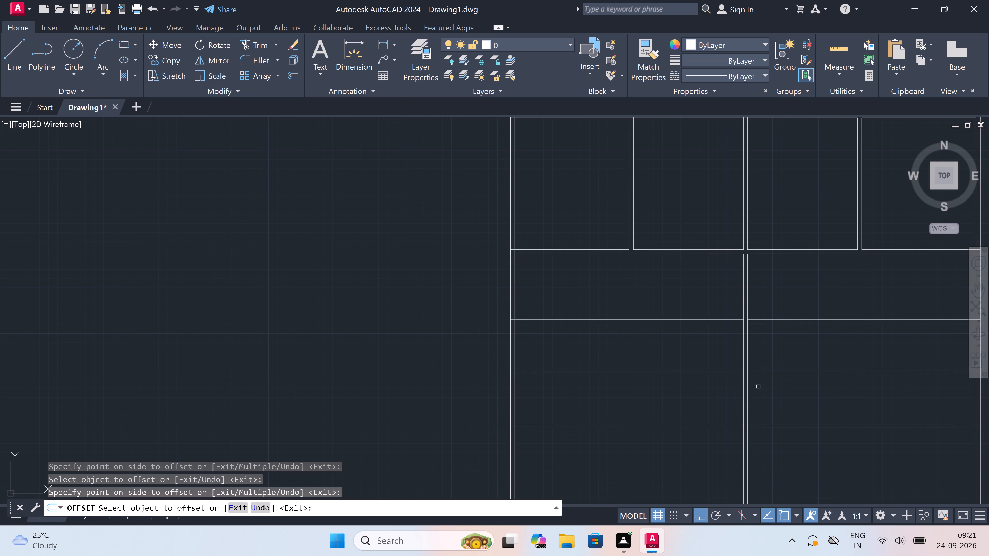
key("Escape")
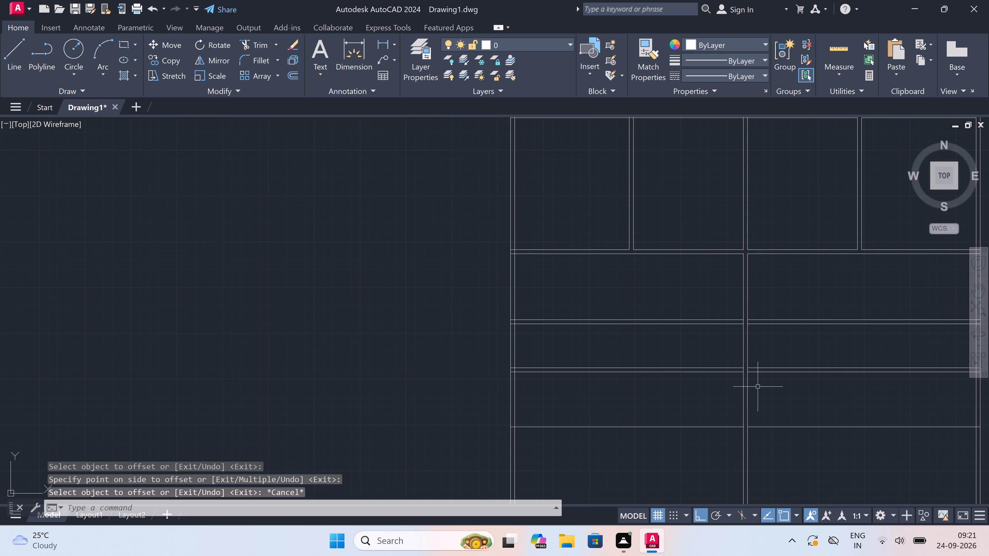
Extend the lowest horizontal line across the central vertical wall to join its two halves and end the Extend command.
type("ex")
key("space")
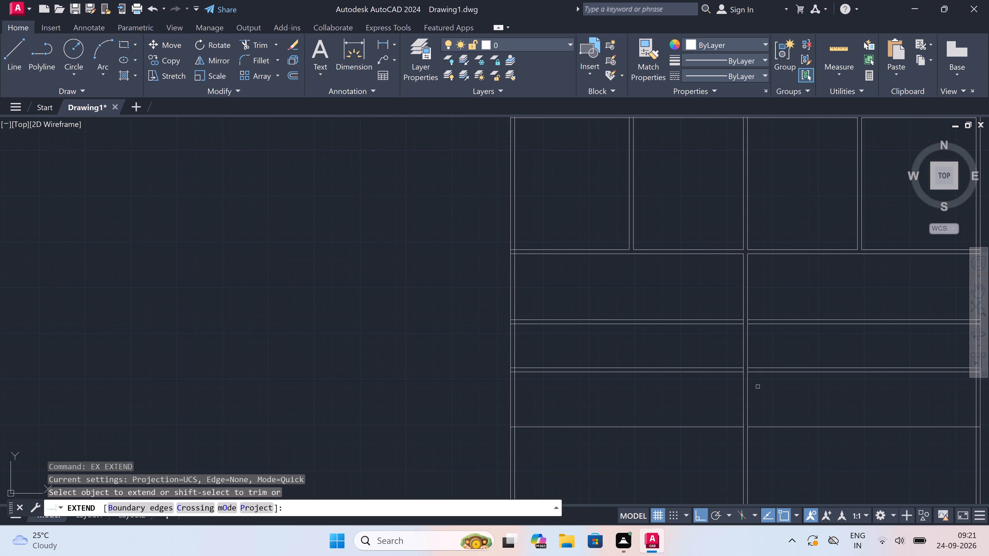
left_click_drag(707, 396, 711, 409)
left_click(711, 444)
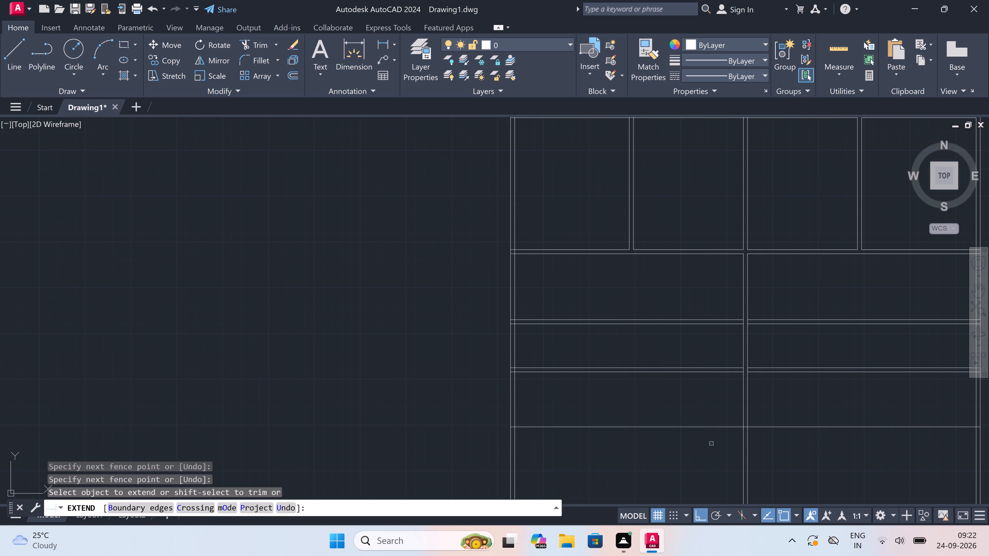
key("Escape")
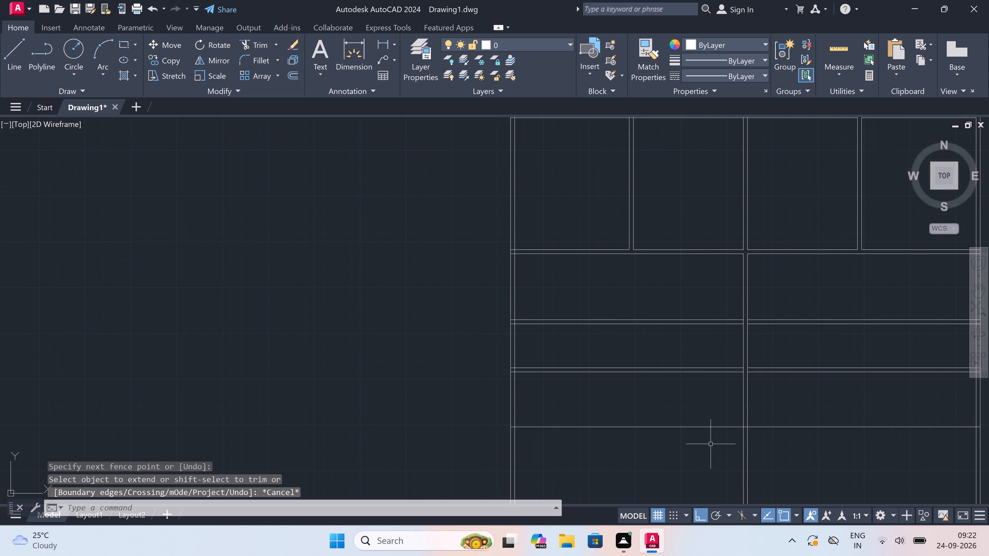
Trim the double lines of both outer side walls between the third horizontal wall and the lowest horizontal line.
type("tr")
key("space")
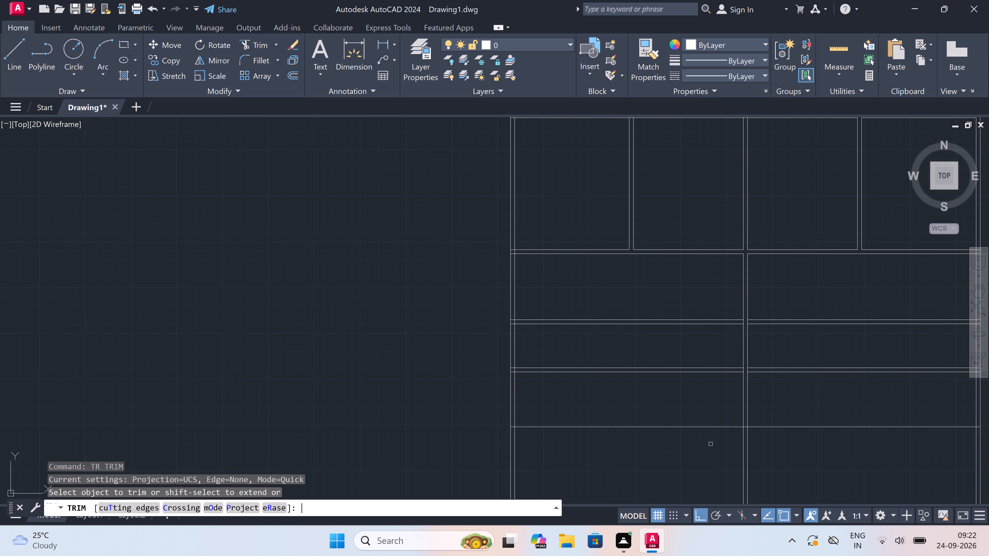
scroll(711, 444, "down", 1)
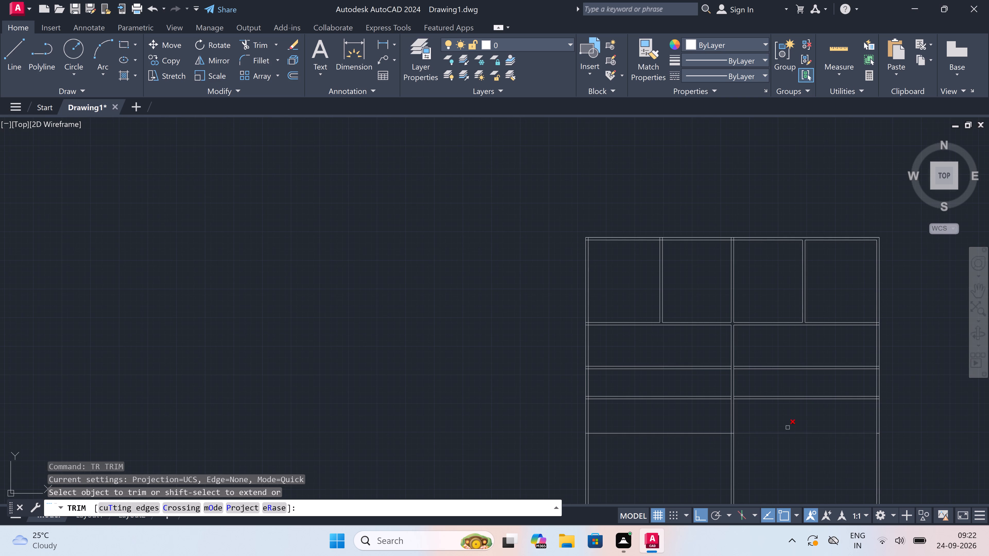
scroll(822, 417, "up", 1)
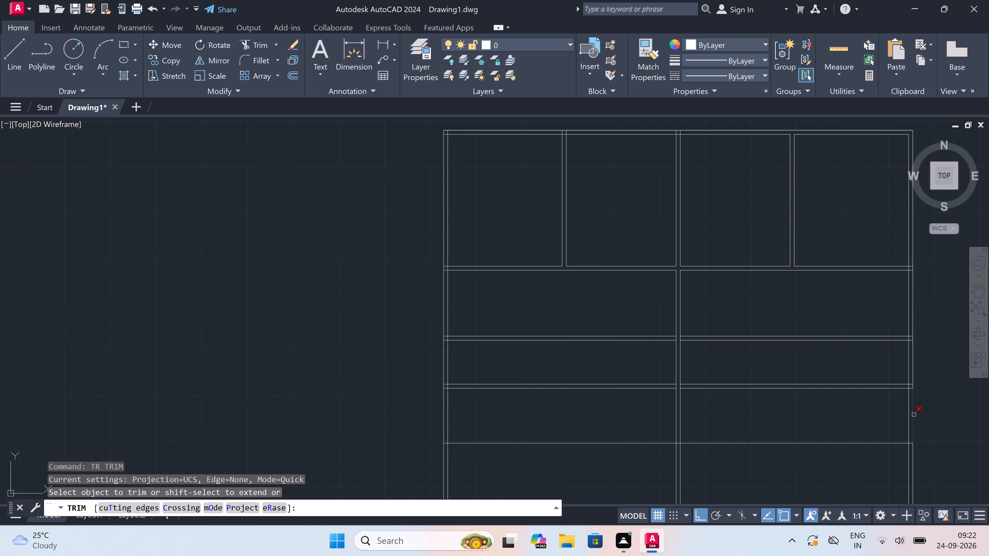
left_click_drag(926, 409, 913, 412)
left_click(899, 411)
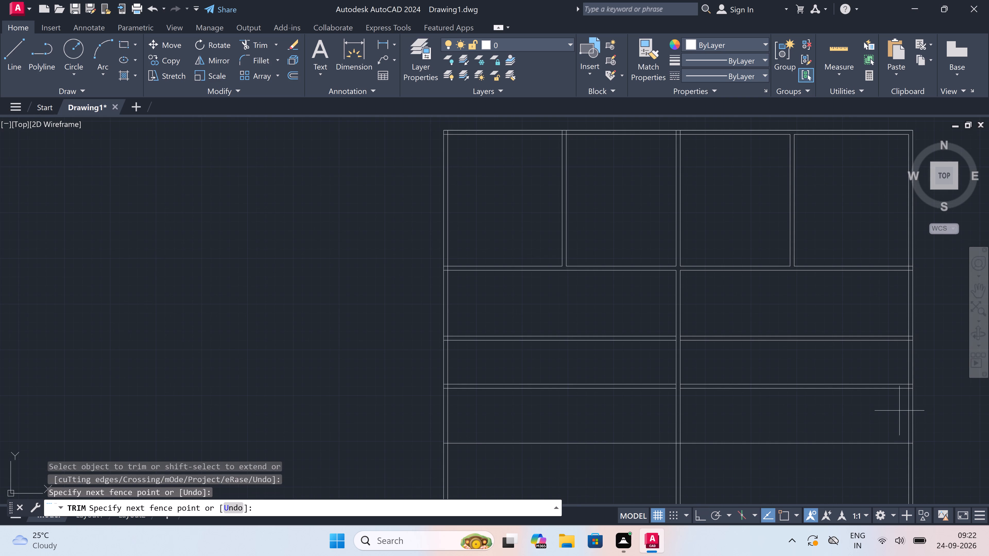
left_click(919, 411)
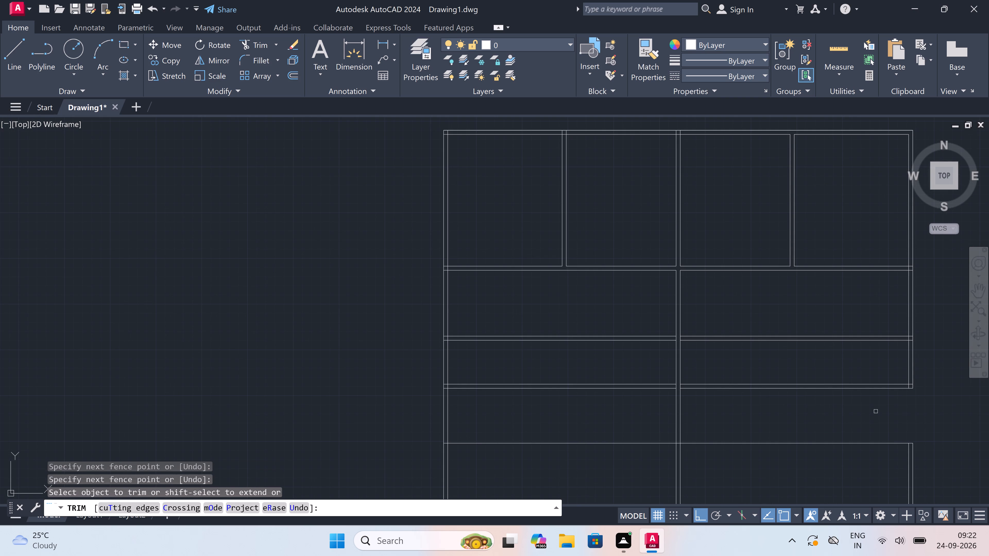
left_click(516, 416)
left_click(403, 413)
Trim the two overlapping line stubs at the upper block's lower-left wall corner.
scroll(447, 384, "up", 4)
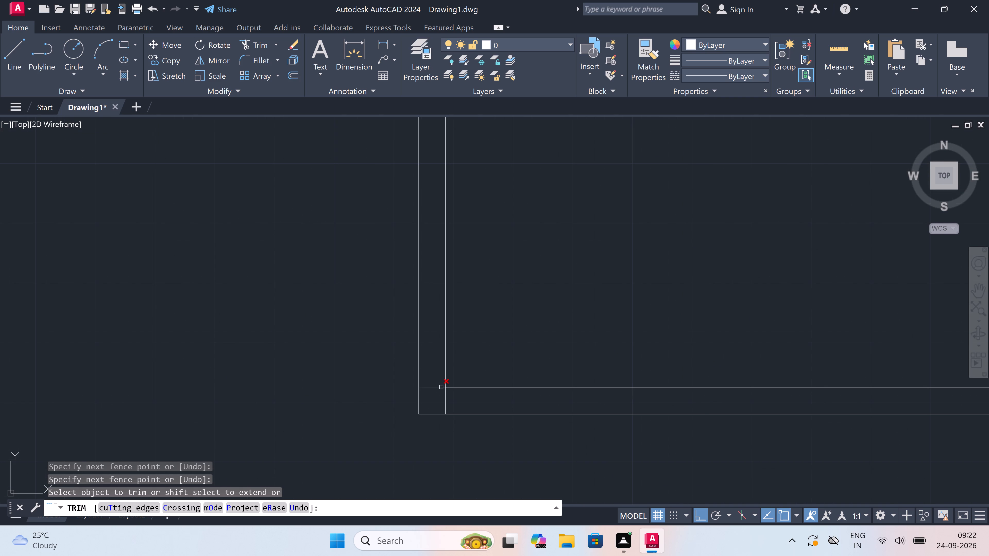
left_click(438, 388)
left_click(447, 399)
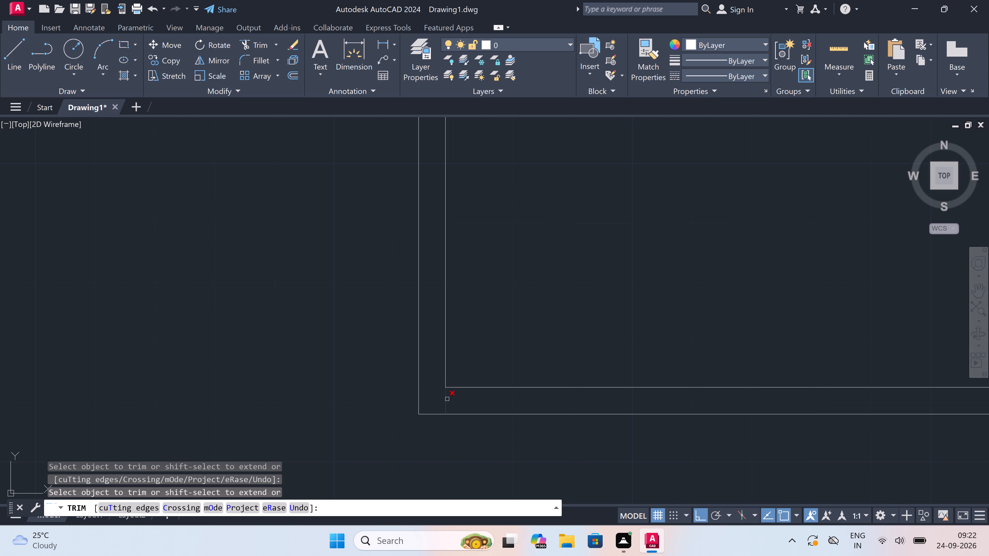
scroll(447, 399, "down", 5)
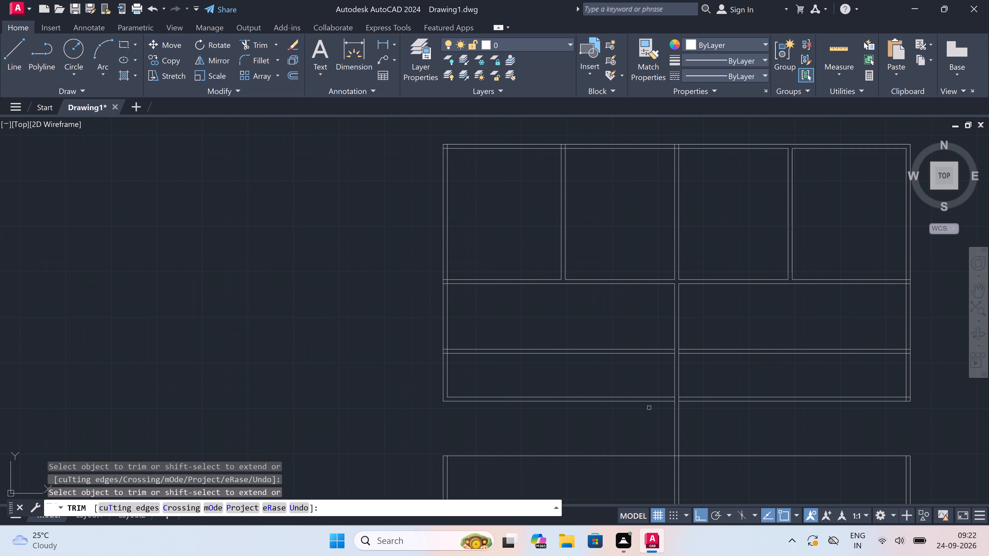
Trim the central vertical wall's lines from inside the third horizontal wall down to the lowest horizontal line and end Trim.
scroll(677, 399, "up", 4)
left_click_drag(645, 399, 645, 399)
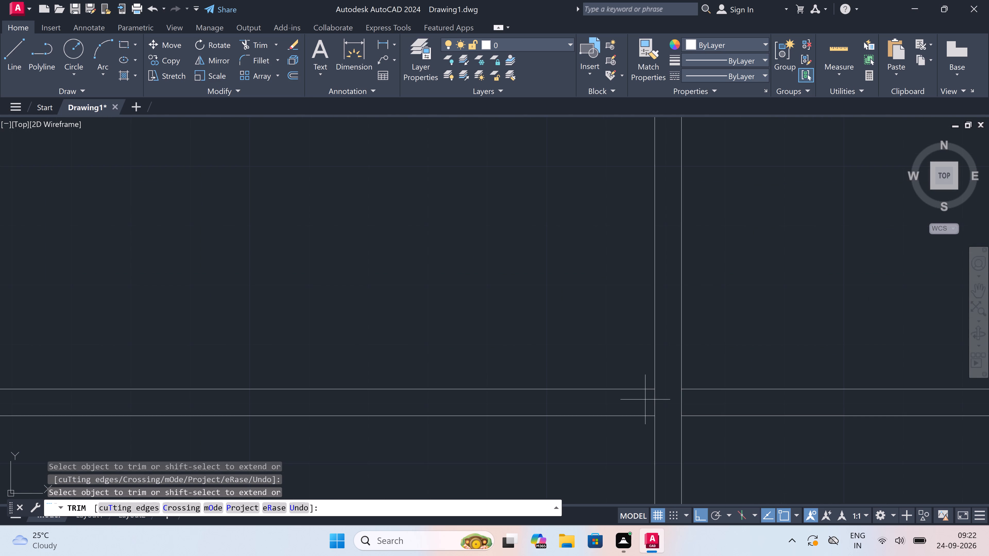
left_click_drag(645, 399, 650, 399)
left_click(702, 399)
scroll(702, 399, "down", 3)
scroll(702, 423, "down", 2)
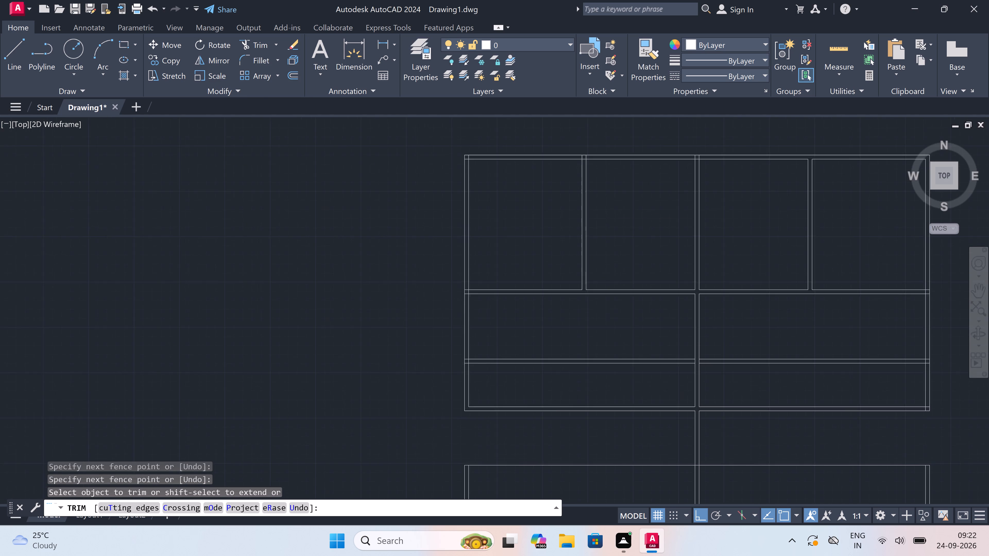
scroll(705, 434, "up", 2)
left_click(703, 432)
left_click(678, 432)
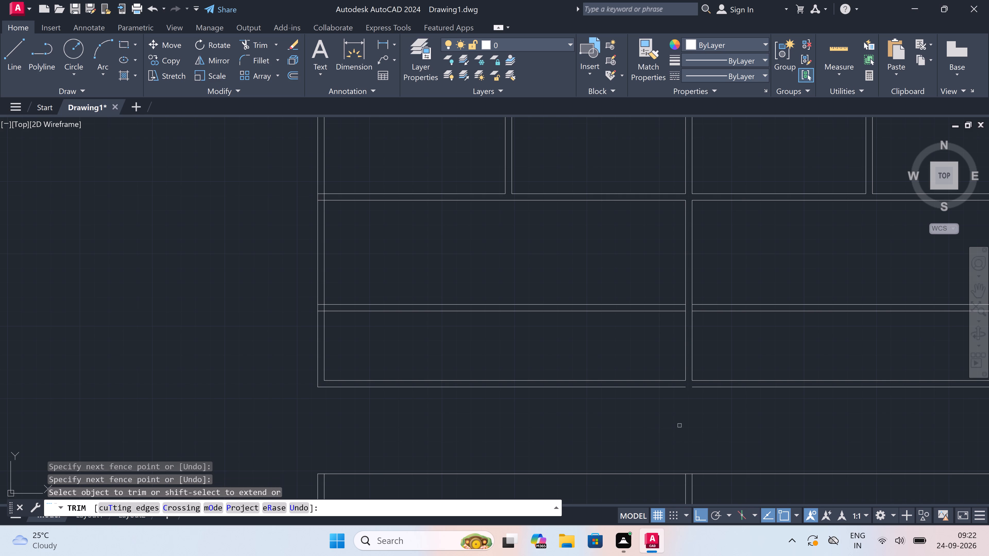
scroll(692, 394, "up", 3)
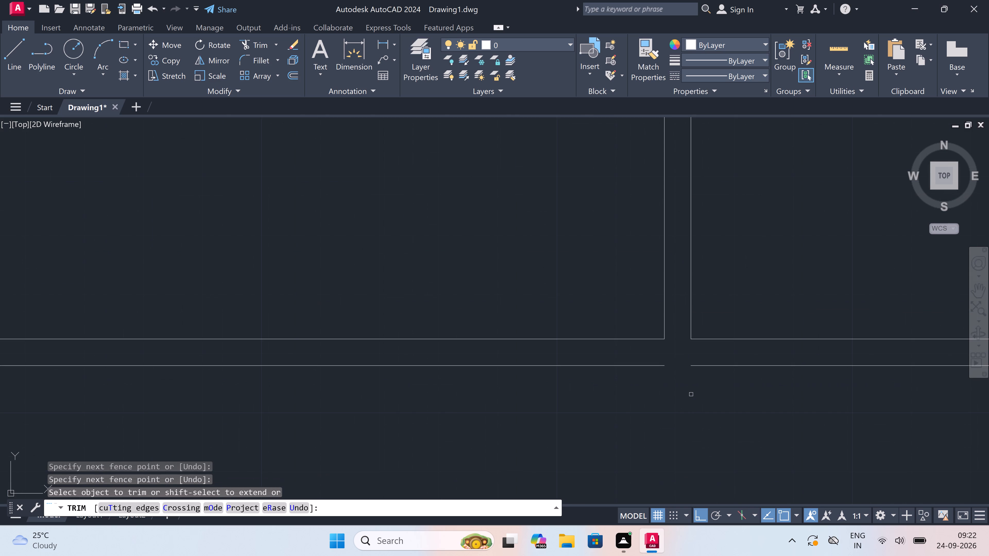
key("Escape")
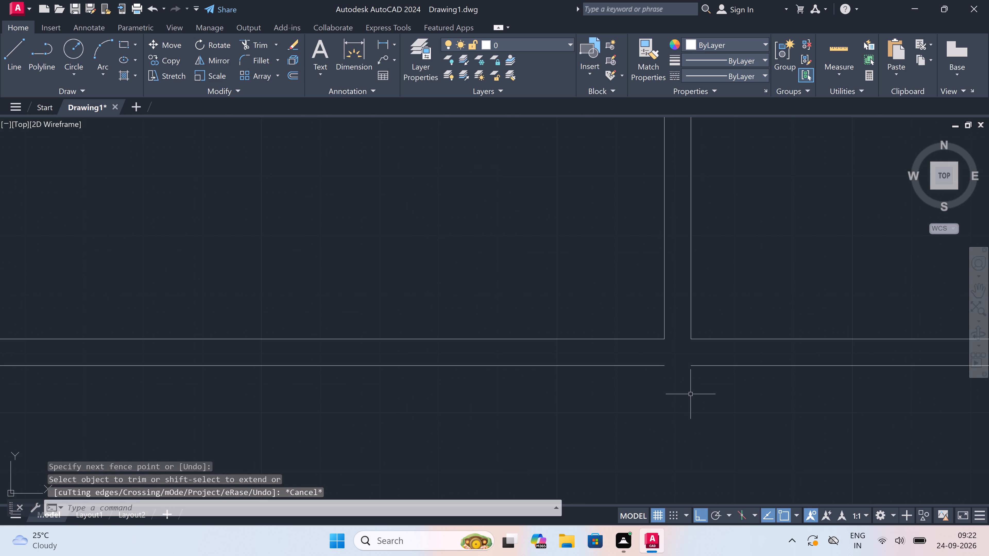
Extend the third horizontal wall's lower line across the central gap to close the upper block's bottom edge.
key("e")
key("x")
key("space")
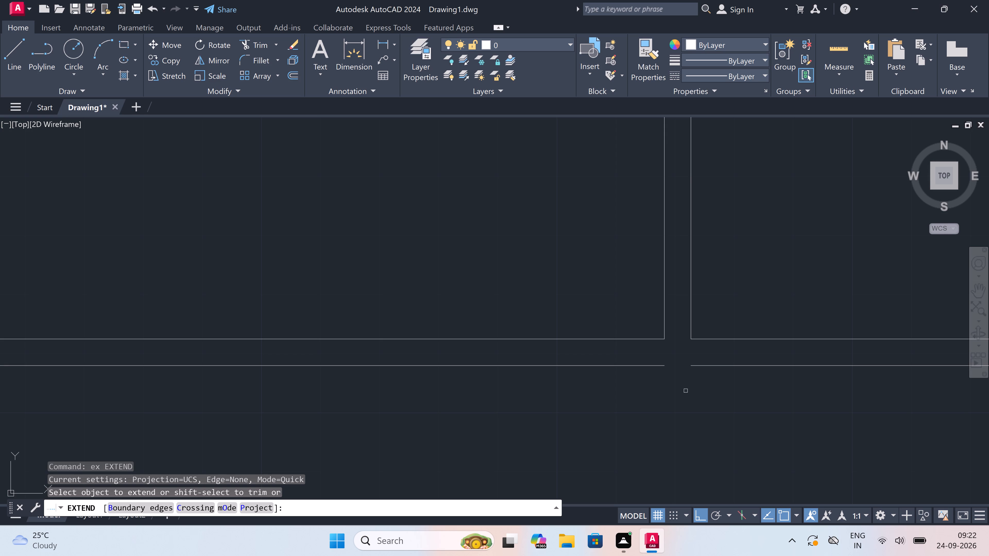
left_click_drag(649, 351, 649, 355)
left_click(641, 404)
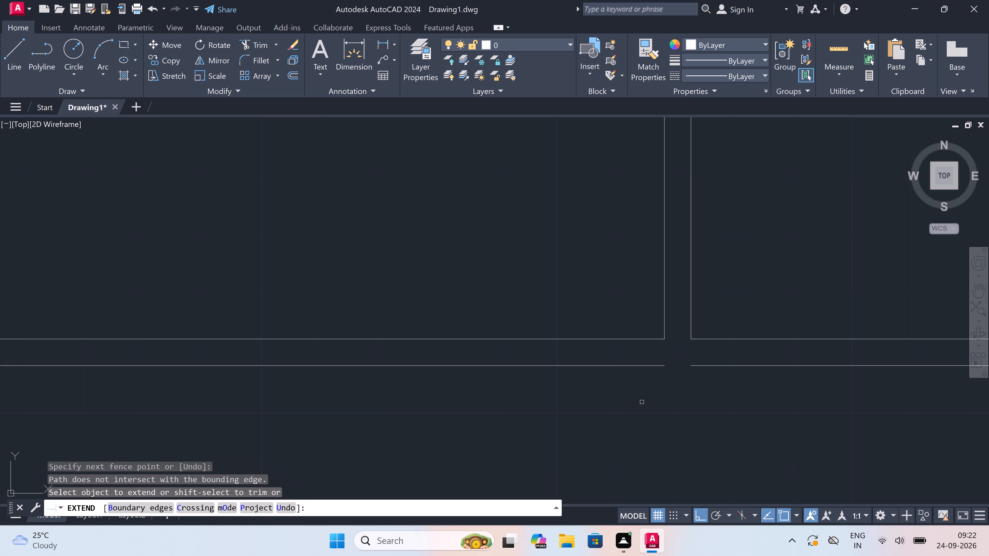
left_click(695, 366)
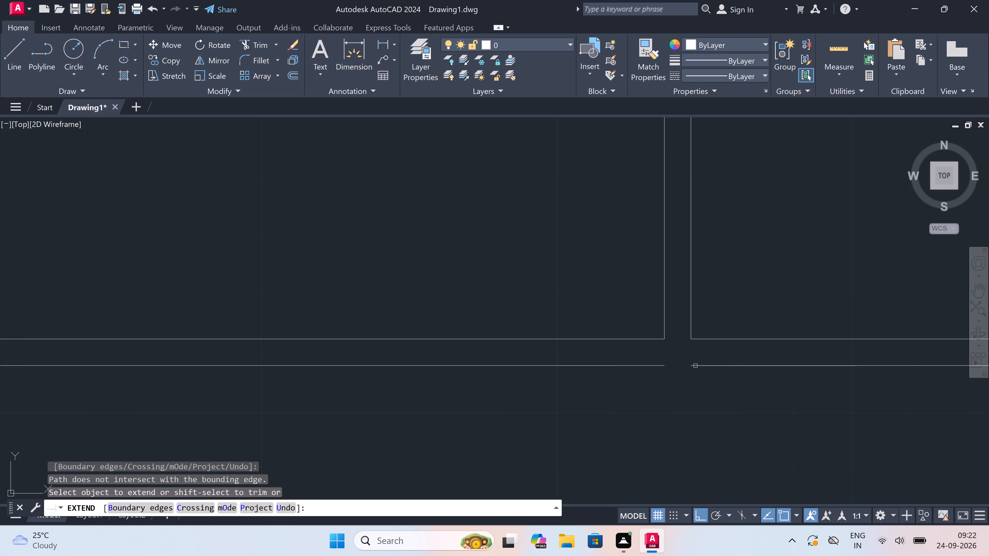
left_click_drag(702, 359, 703, 363)
left_click(705, 387)
scroll(705, 386, "down", 4)
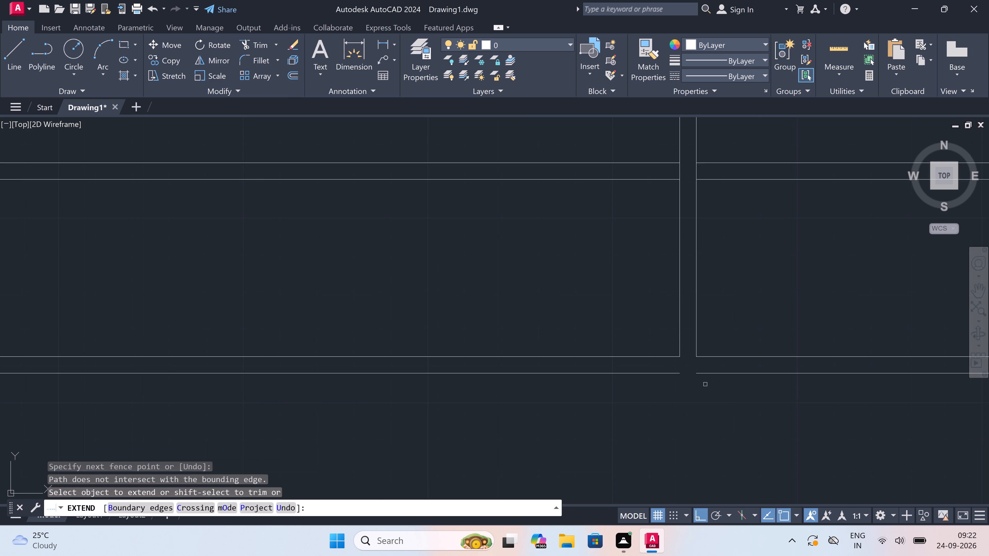
left_click(709, 379)
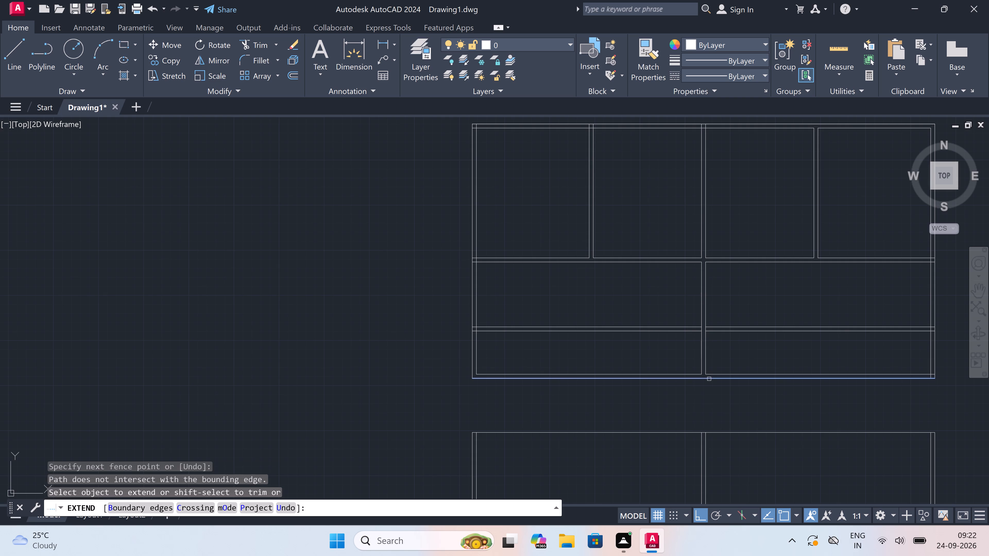
scroll(690, 389, "down", 1)
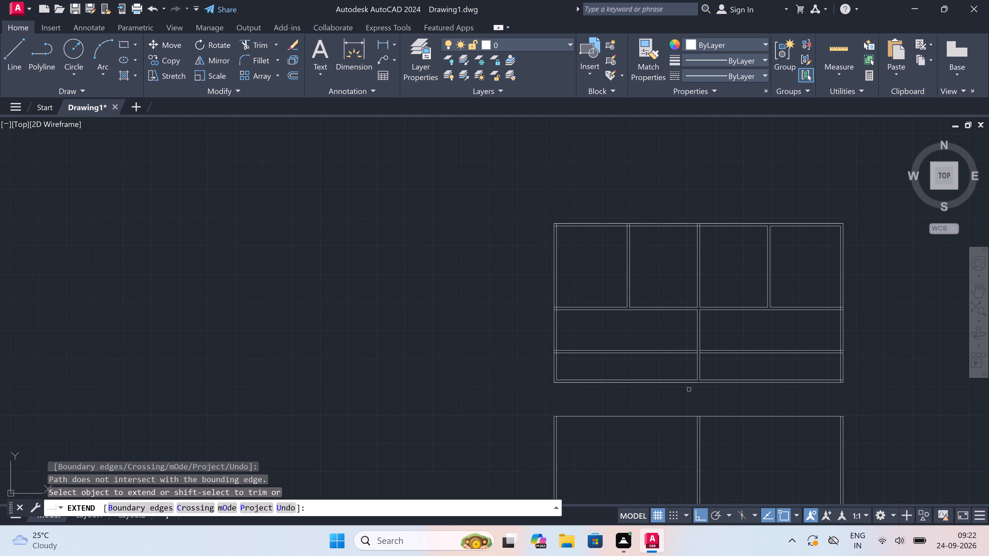
key("Escape")
Draw a line 7' right from the upper block's lower-left inner corner and up to the first horizontal wall's upper line.
type("l")
key("space")
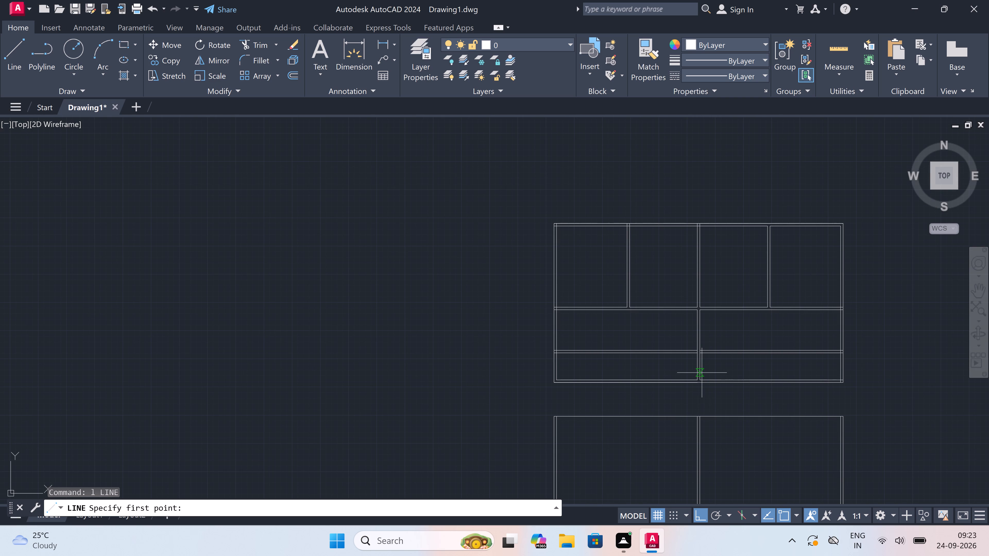
scroll(565, 378, "up", 2)
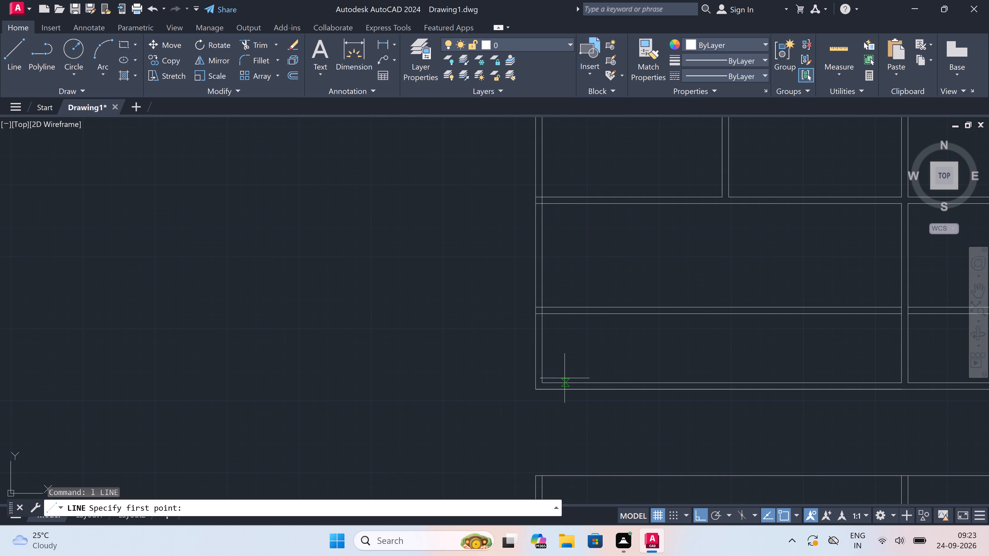
left_click(545, 381)
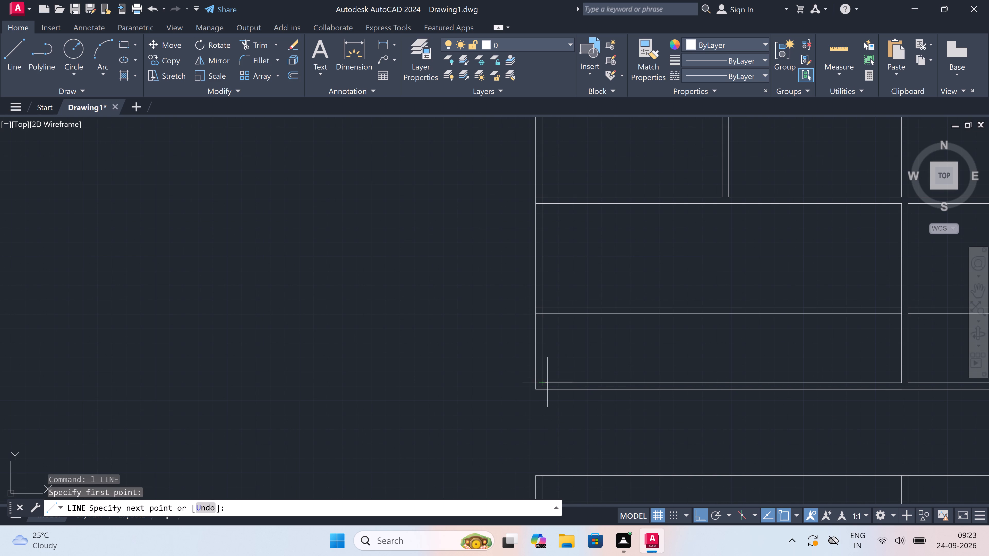
key("7")
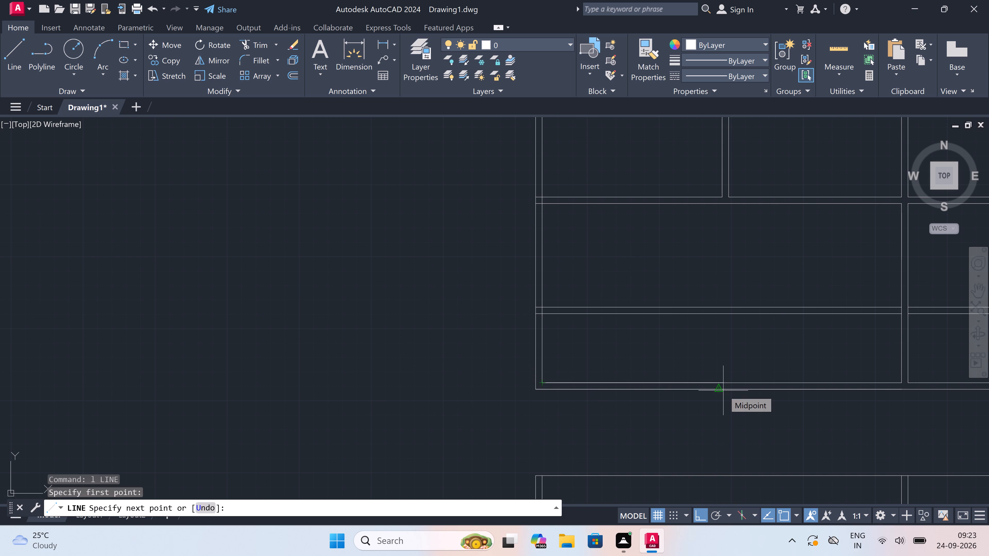
type("'")
key("space")
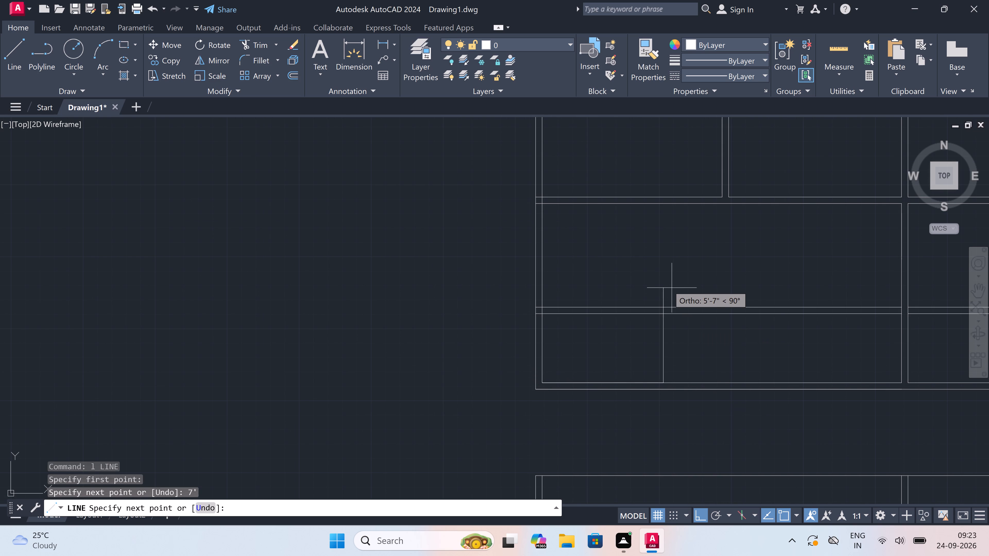
left_click(662, 196)
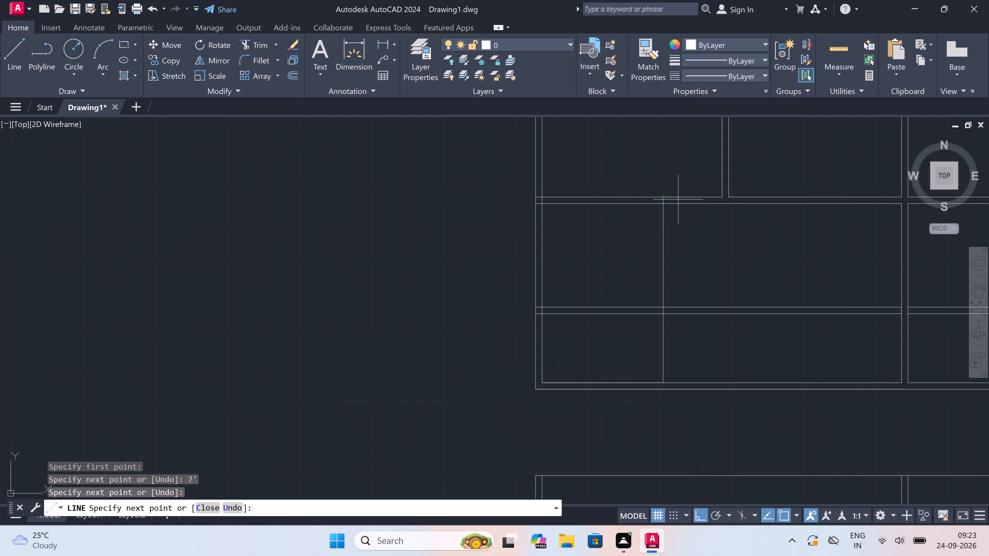
Continue the line 4.5" right and down to the third horizontal wall's upper line to form the vertical partition's second face.
type("4.5")
type("\"")
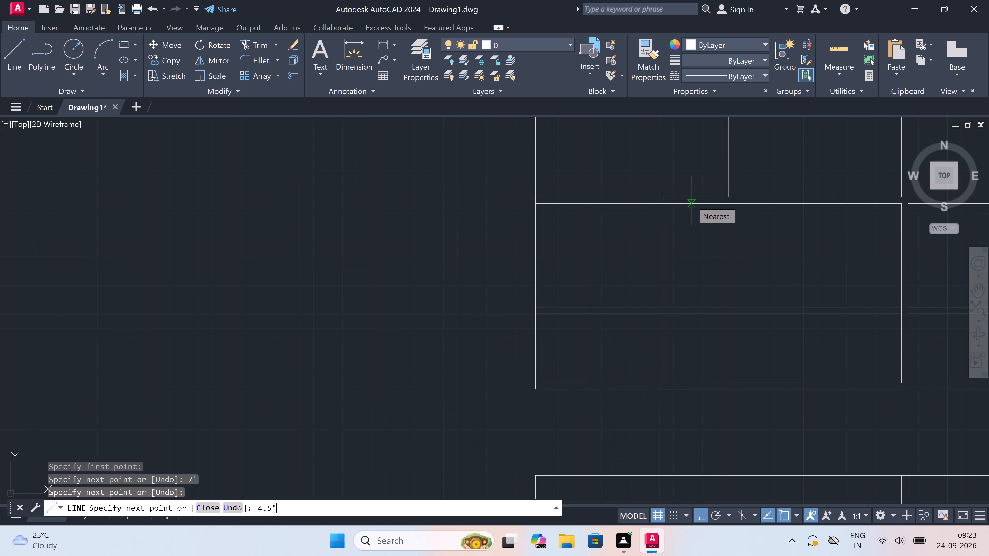
key("space")
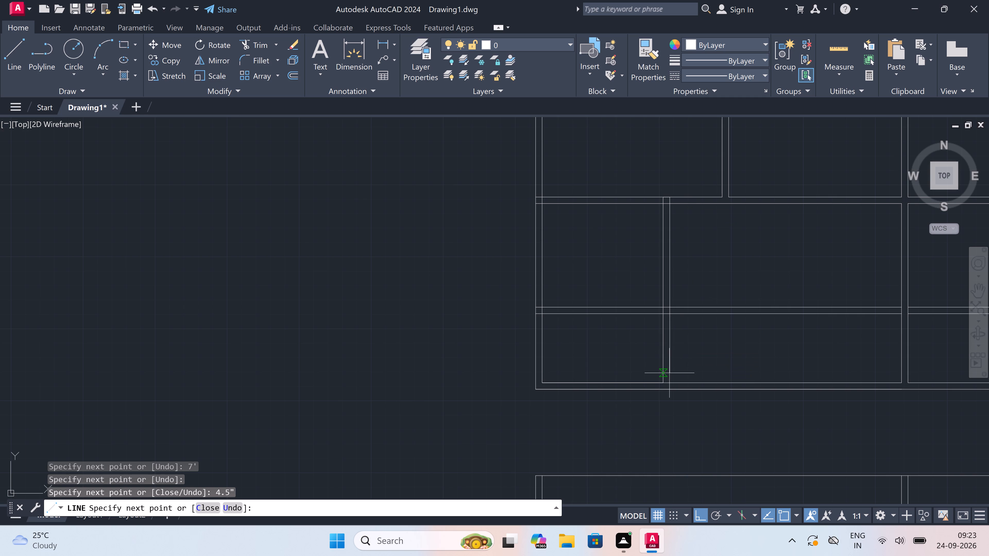
scroll(670, 377, "up", 3)
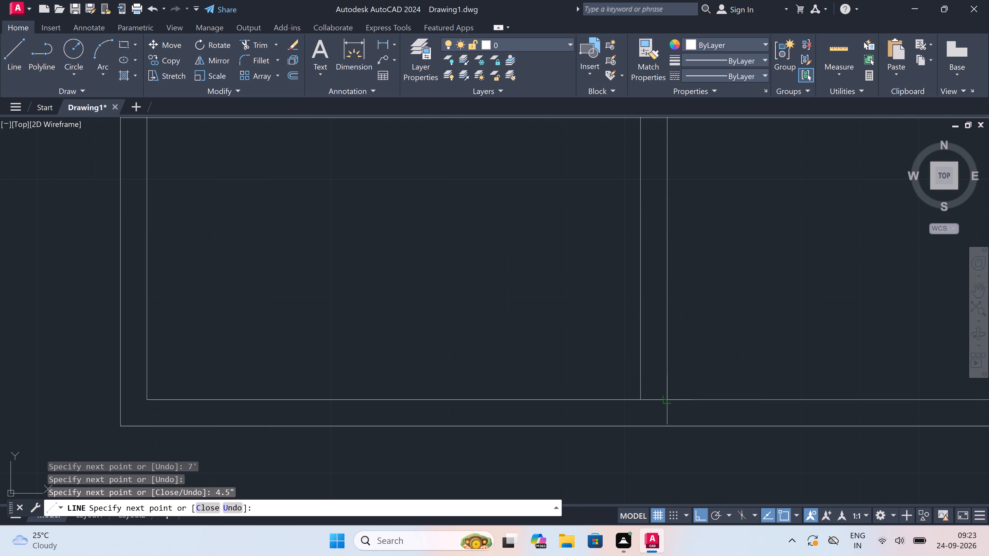
left_click(667, 397)
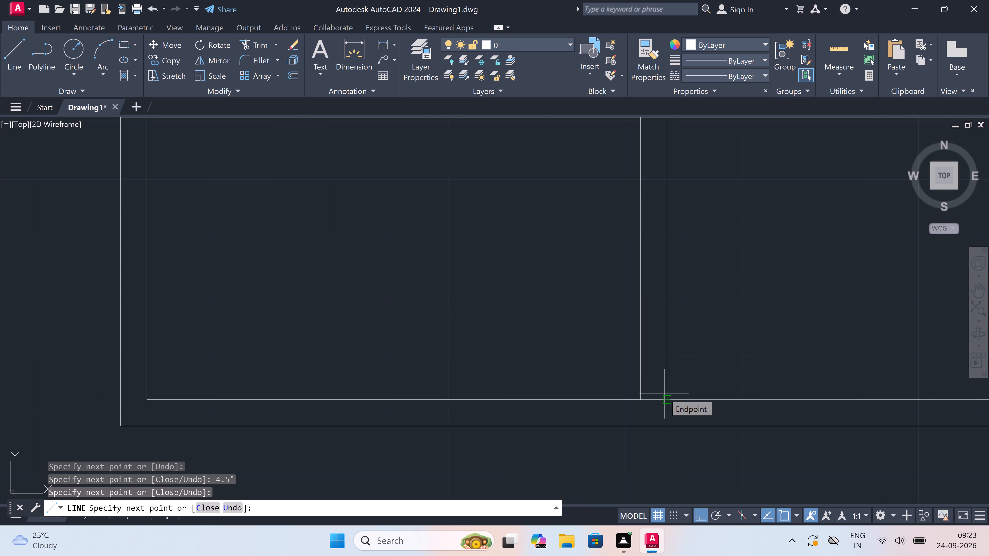
Draw a line 7' left from the right wall's inner line along the upper block's bottom edge, continuing up to the first horizontal wall's upper line.
key("Escape")
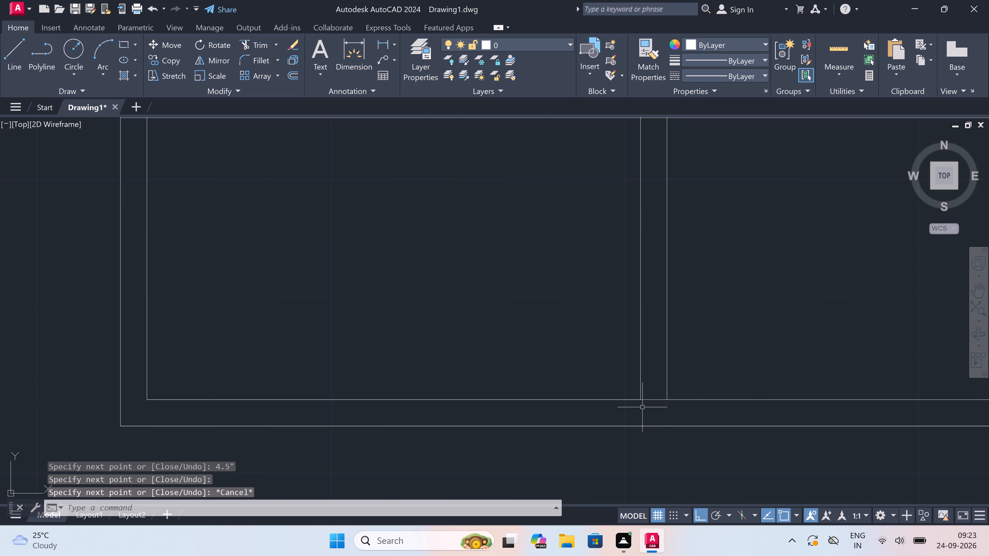
scroll(627, 410, "down", 7)
scroll(706, 414, "up", 3)
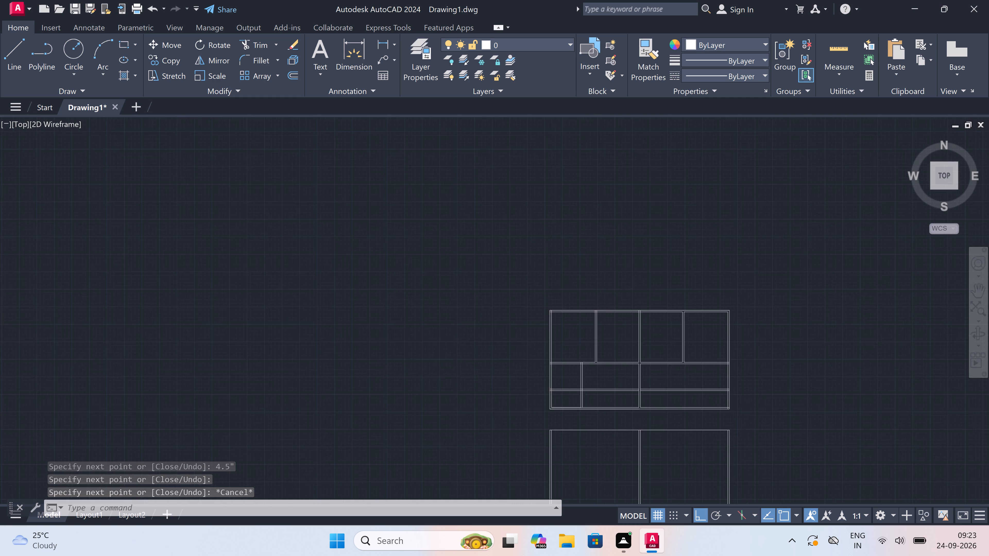
scroll(706, 414, "up", 1)
type("l")
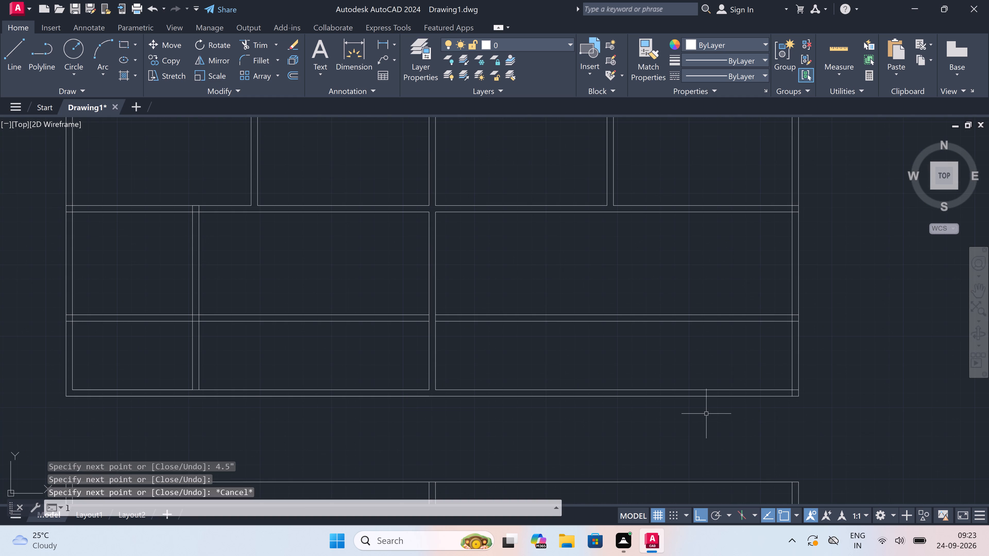
key("space")
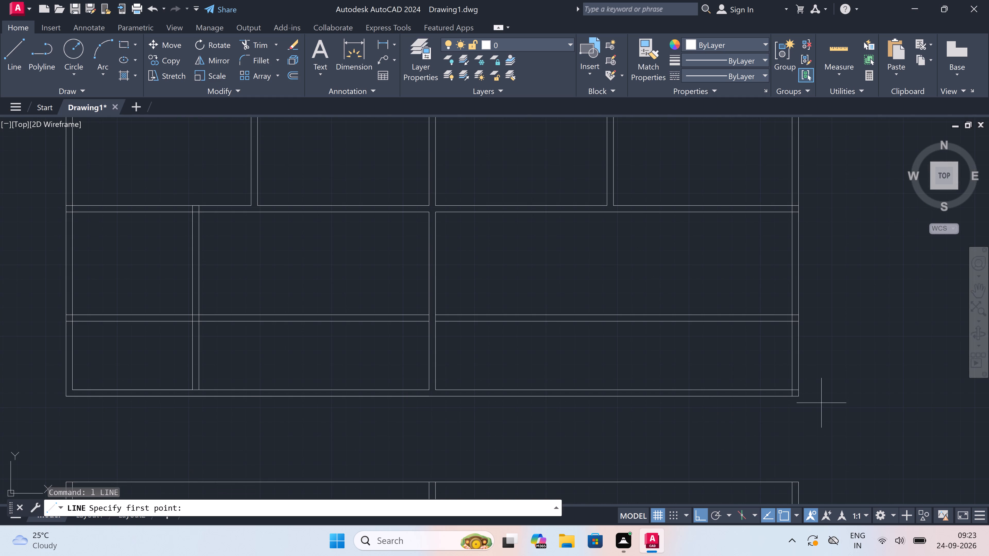
left_click(790, 398)
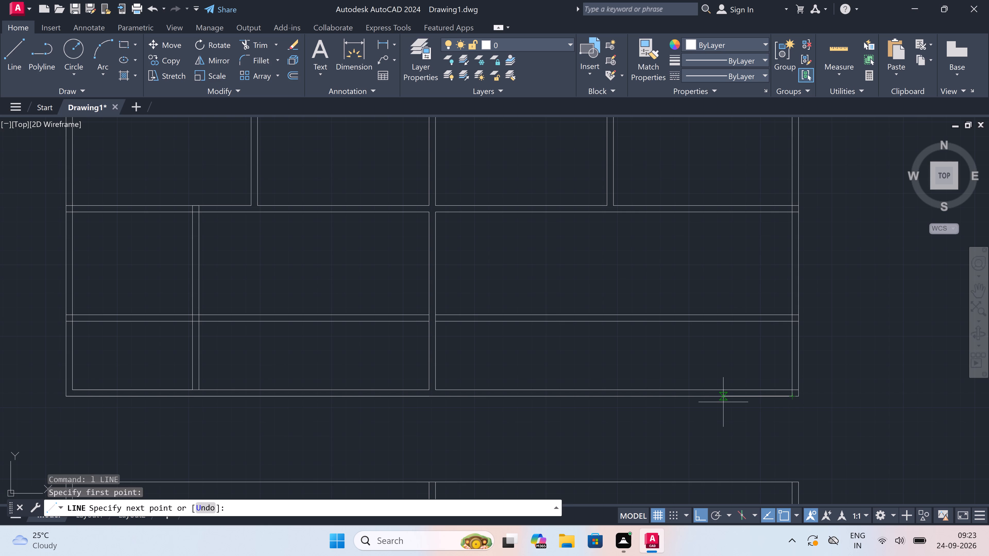
key("7")
key("apostrophe")
key("space")
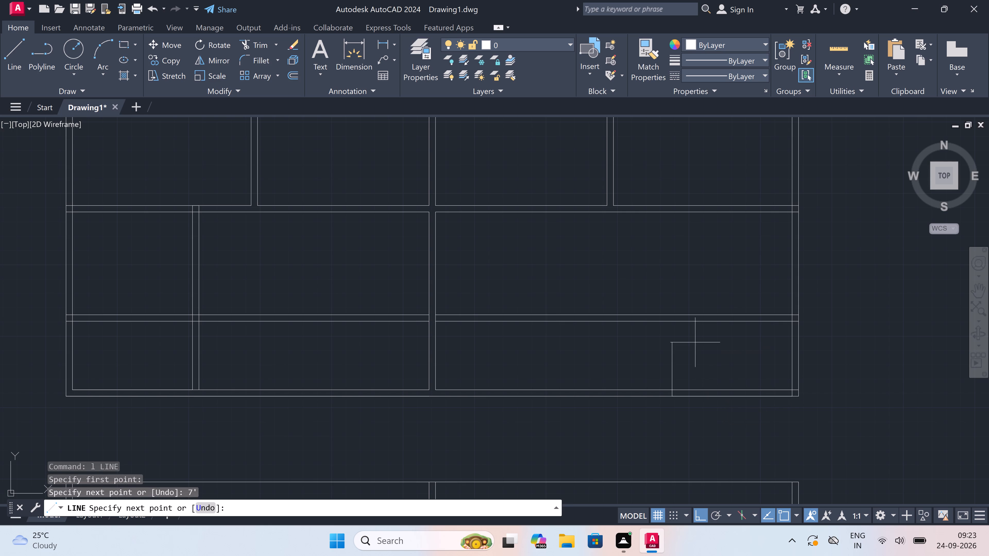
left_click(672, 206)
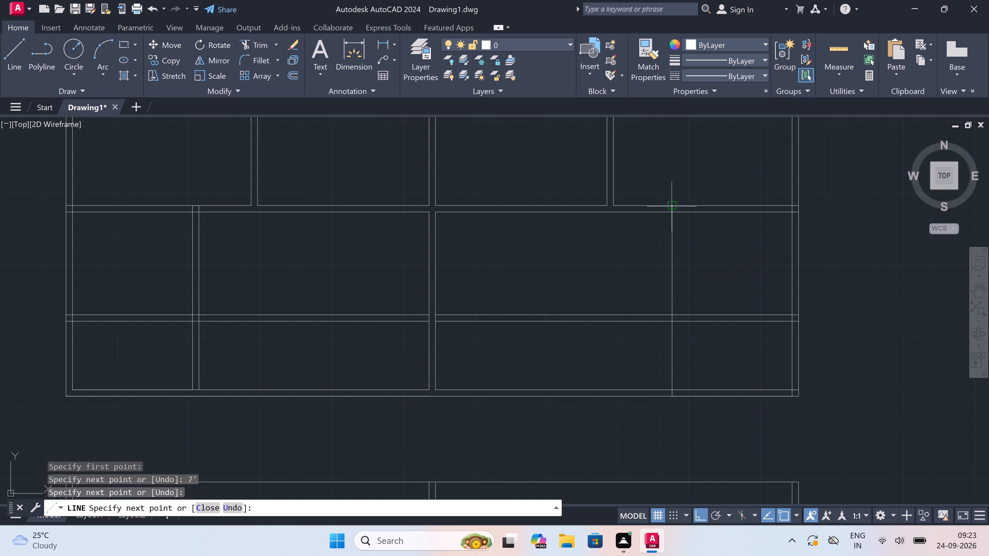
Continue the line 4.5" left and down to the upper block's bottom edge to form the right-hand partition's second face.
type("4.5")
type("\"")
key("space")
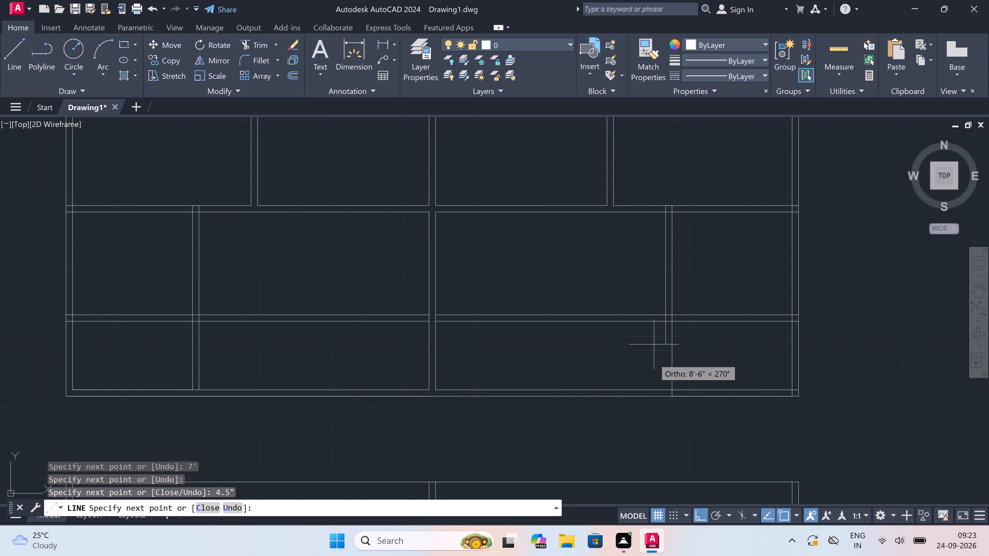
left_click(668, 397)
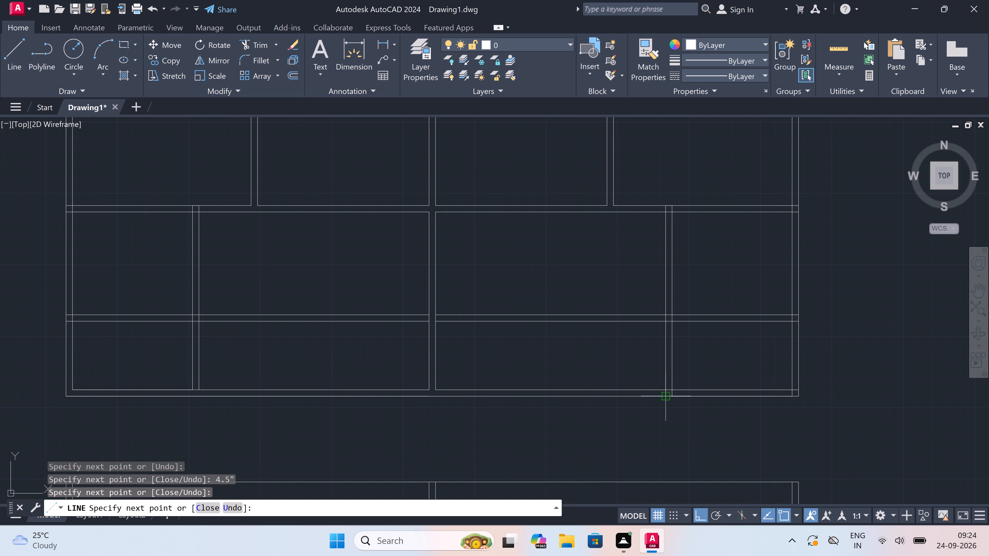
key("Escape")
Trim the second horizontal wall's lines between the two lower partitions and the central wall on both sides.
key("t")
key("r")
key("space")
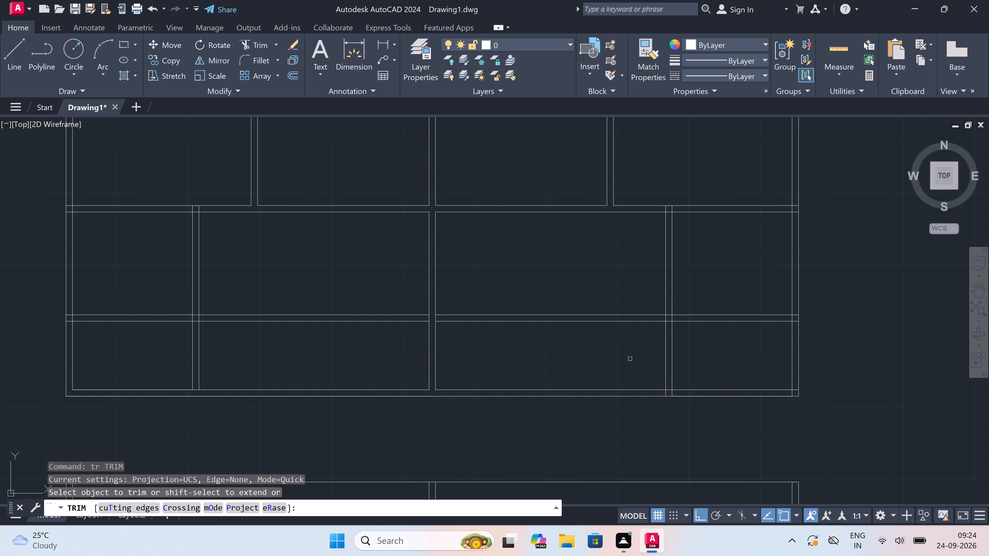
left_click_drag(624, 352, 624, 348)
left_click(620, 307)
scroll(620, 307, "down", 3)
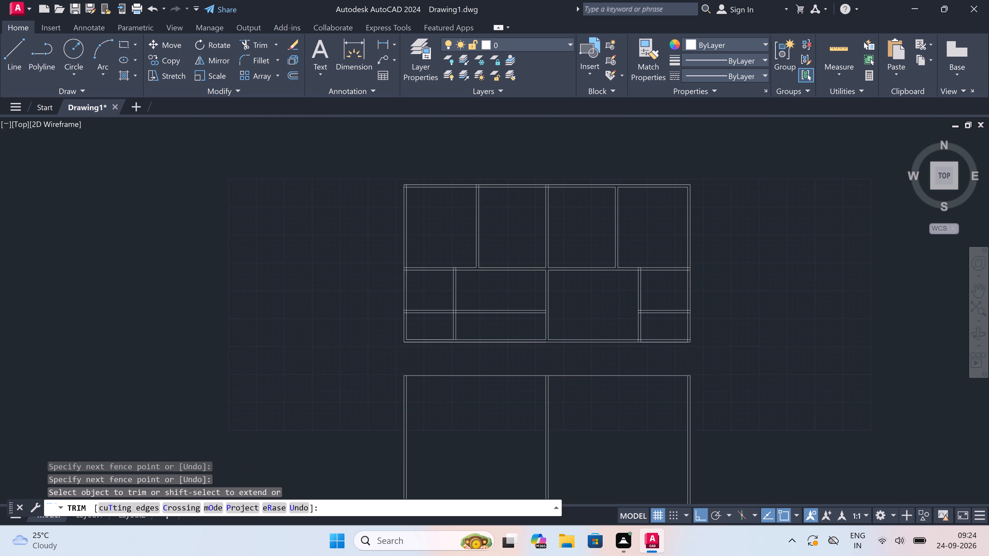
scroll(531, 306, "up", 3)
left_click(533, 305)
left_click(514, 351)
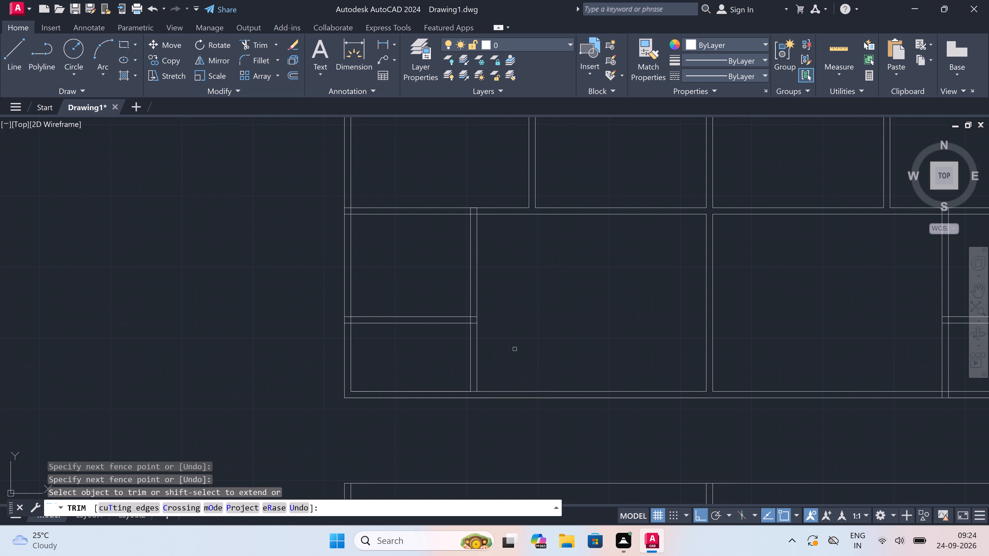
scroll(515, 349, "down", 2)
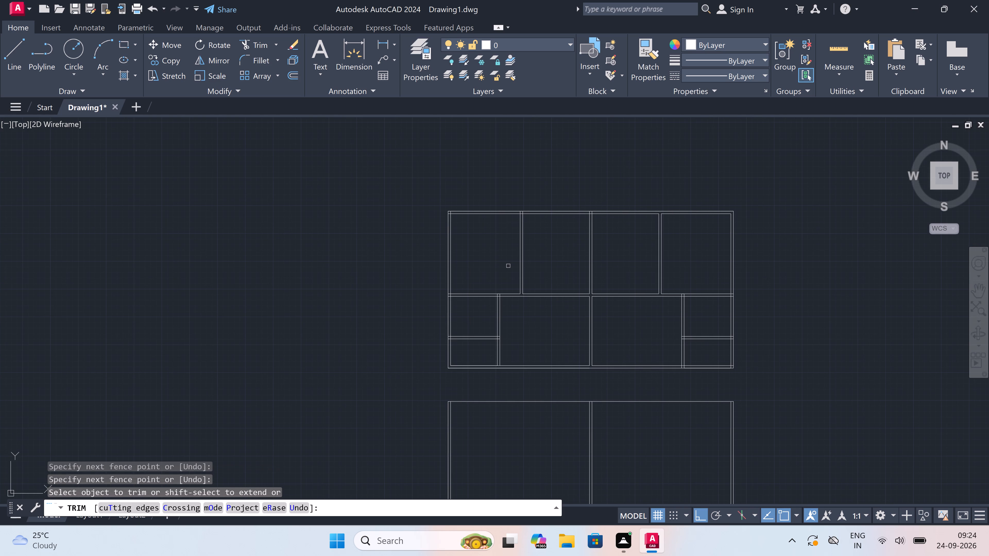
Trim the overlapping inner wall lines at the upper block's top-left outer corner.
scroll(481, 201, "up", 3)
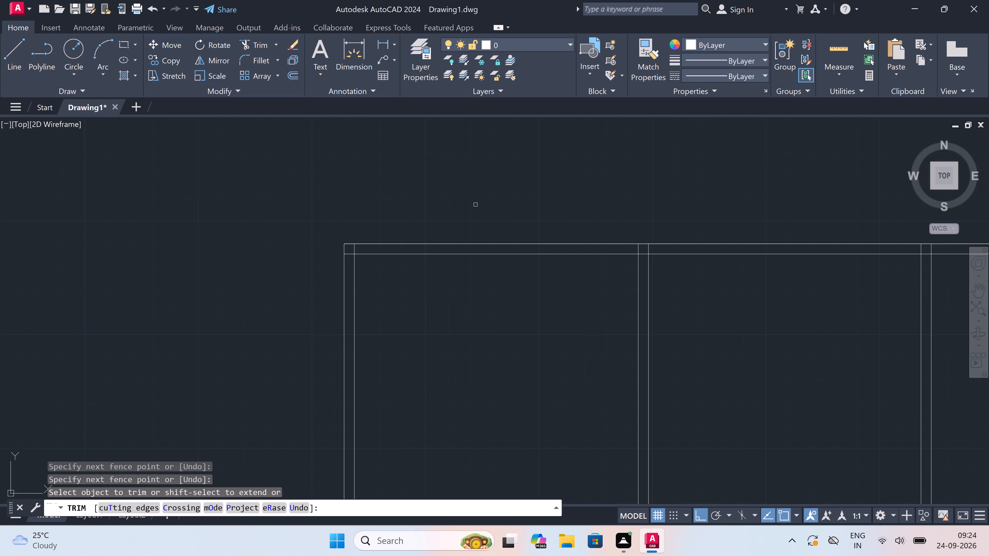
scroll(404, 233, "up", 3)
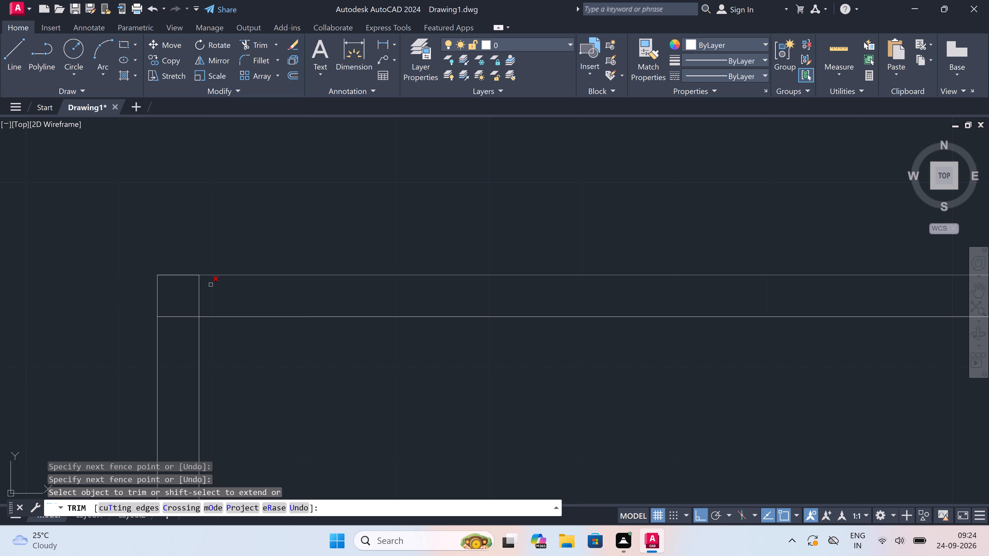
scroll(195, 296, "up", 1)
left_click_drag(195, 295, 200, 296)
left_click(218, 294)
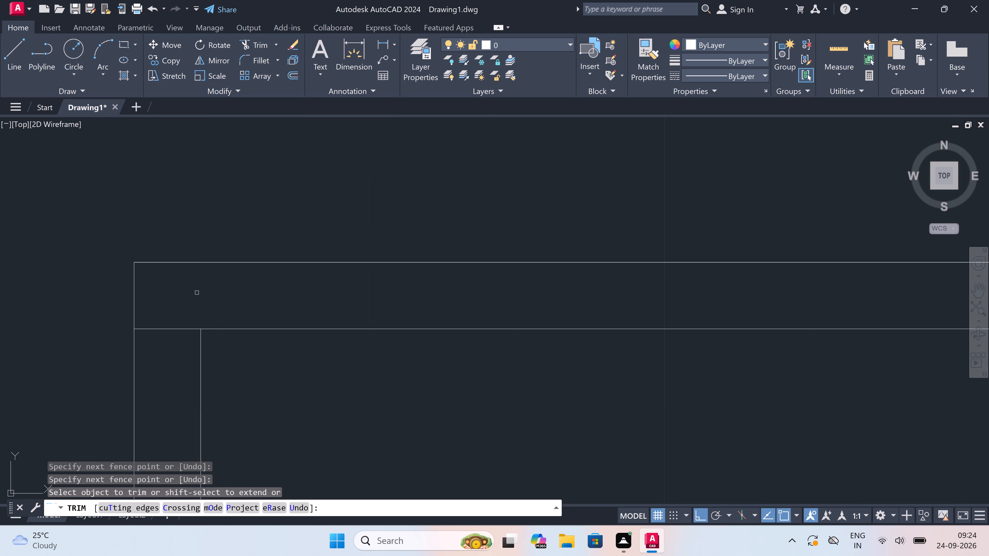
left_click(186, 299)
left_click(166, 330)
Trim the lines at the junction of the top wall and the upper-left room partition to open it.
scroll(166, 329, "down", 5)
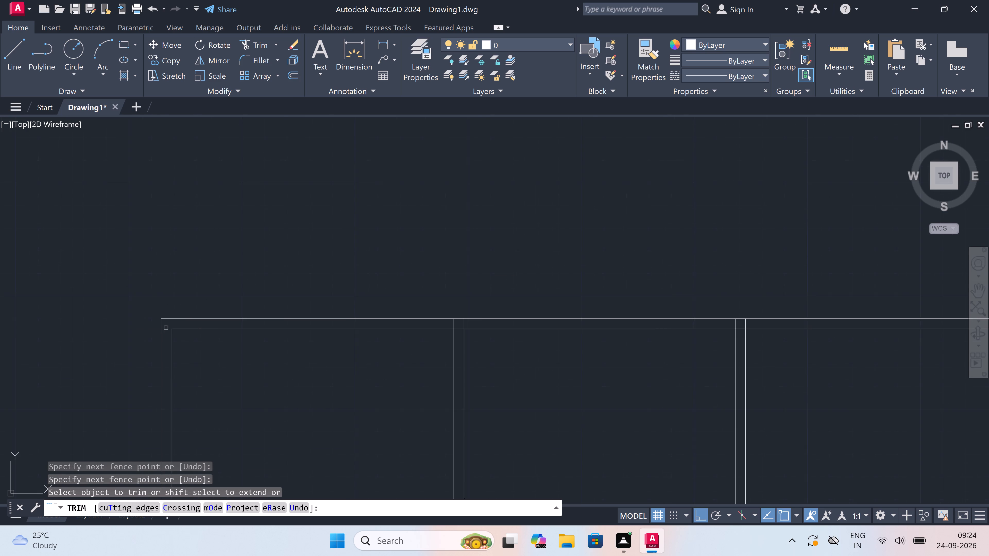
scroll(166, 328, "down", 1)
scroll(278, 331, "up", 3)
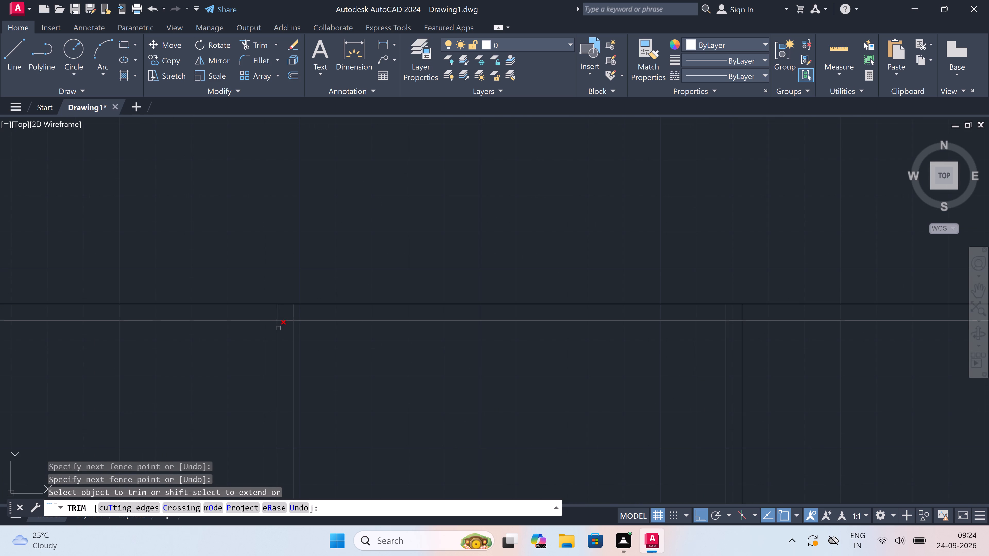
scroll(279, 324, "up", 3)
left_click(262, 281)
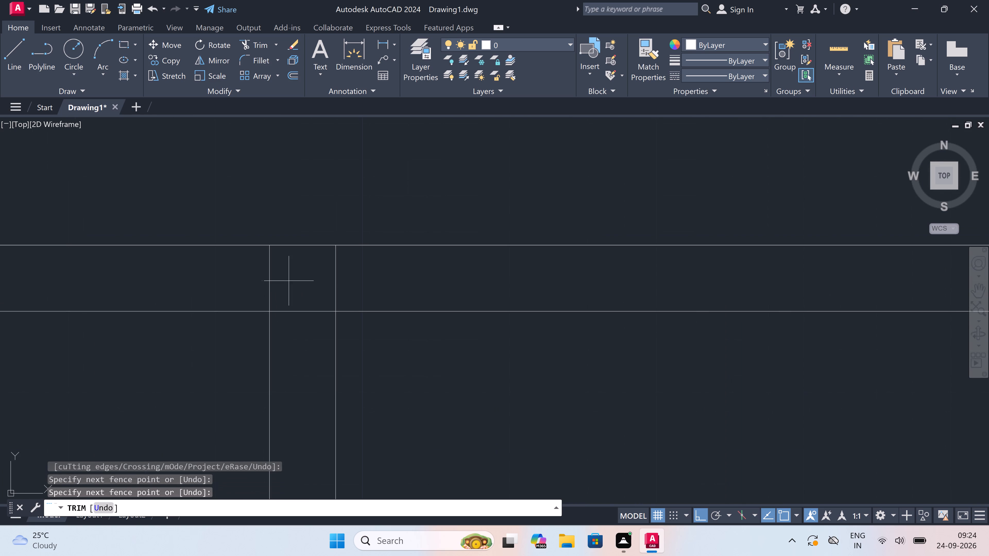
left_click(356, 281)
left_click(302, 280)
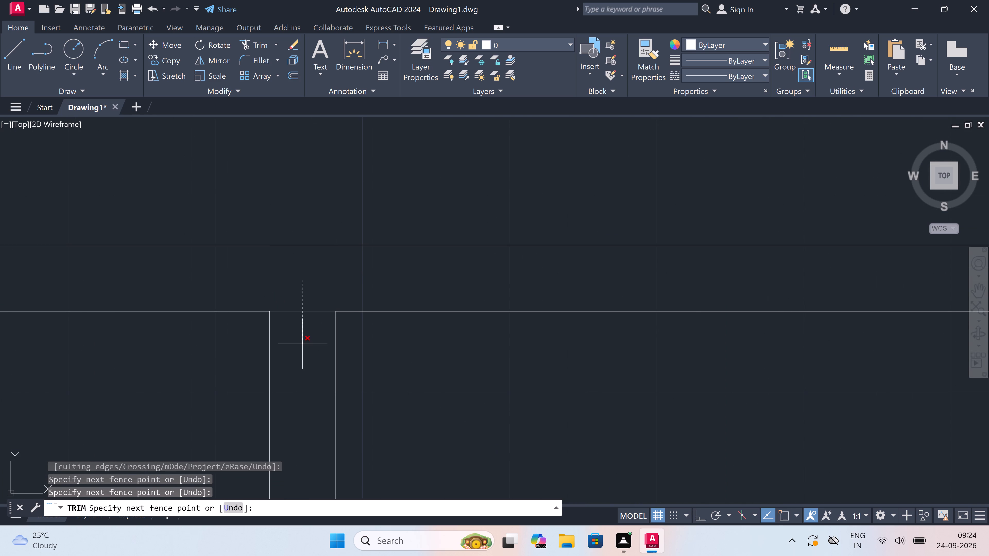
left_click(302, 344)
Trim the lines where the lower-left partition meets the first horizontal wall to open the junction.
scroll(308, 311, "down", 9)
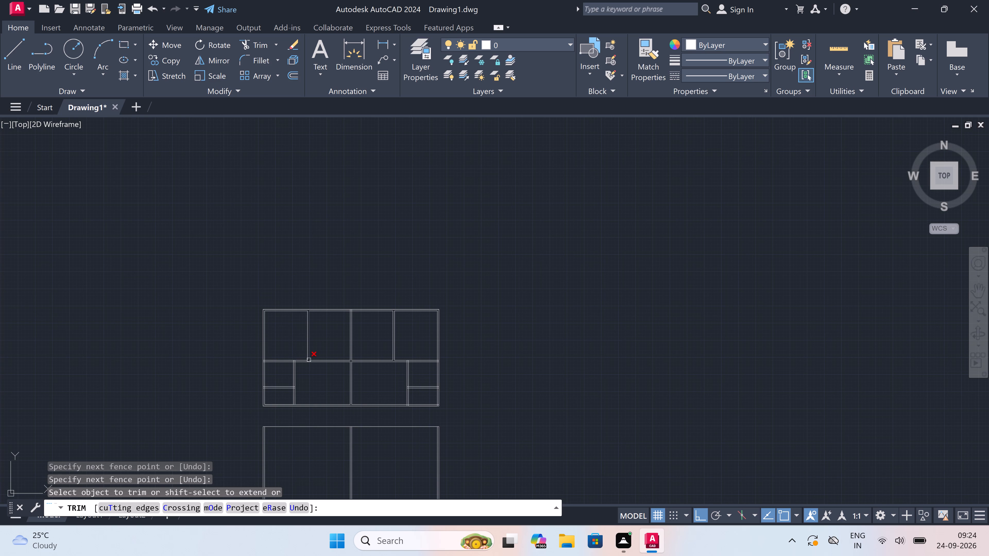
scroll(302, 363, "up", 5)
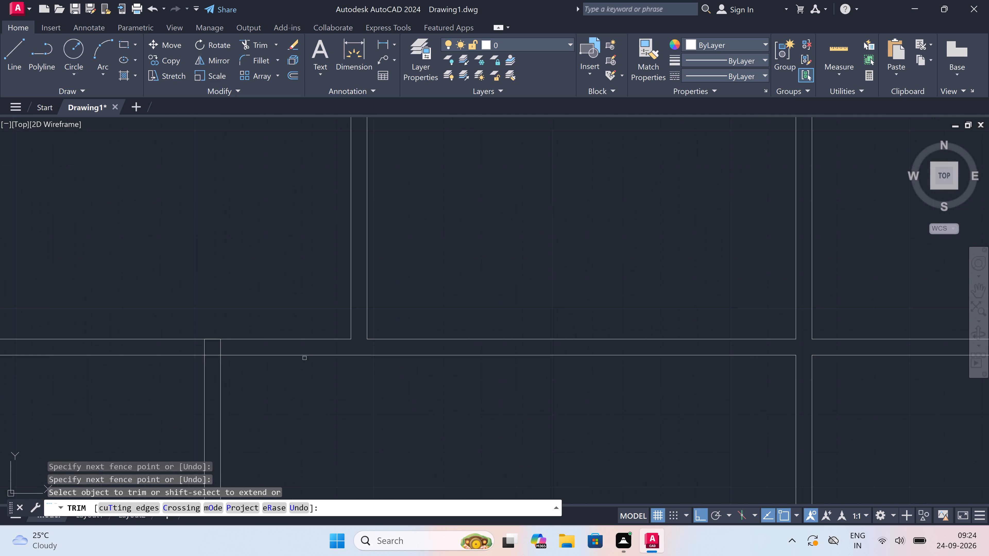
scroll(217, 343, "up", 3)
left_click_drag(151, 353, 156, 353)
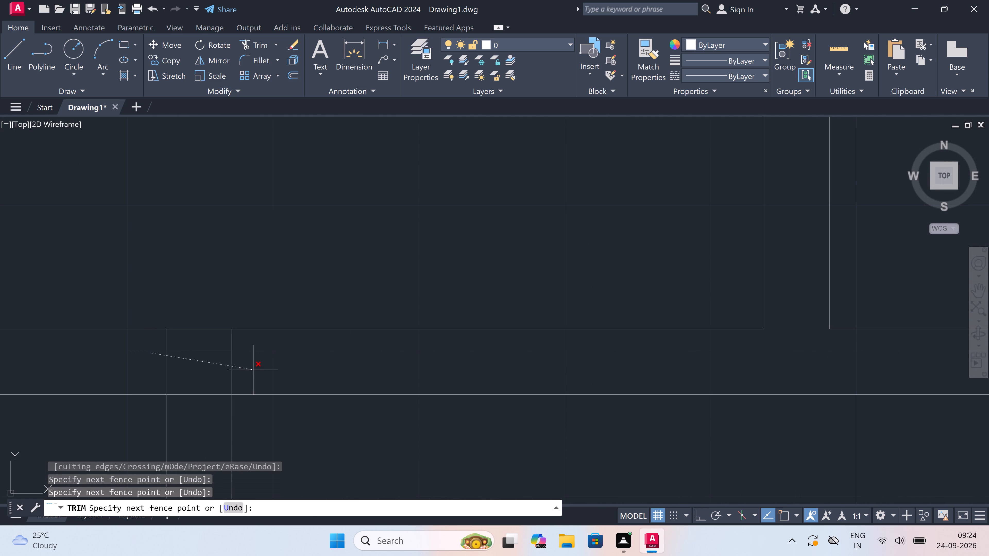
left_click(254, 370)
left_click(221, 385)
left_click(219, 402)
Trim the lines where the central vertical wall meets the upper block's top wall to open the junction.
scroll(226, 384, "down", 5)
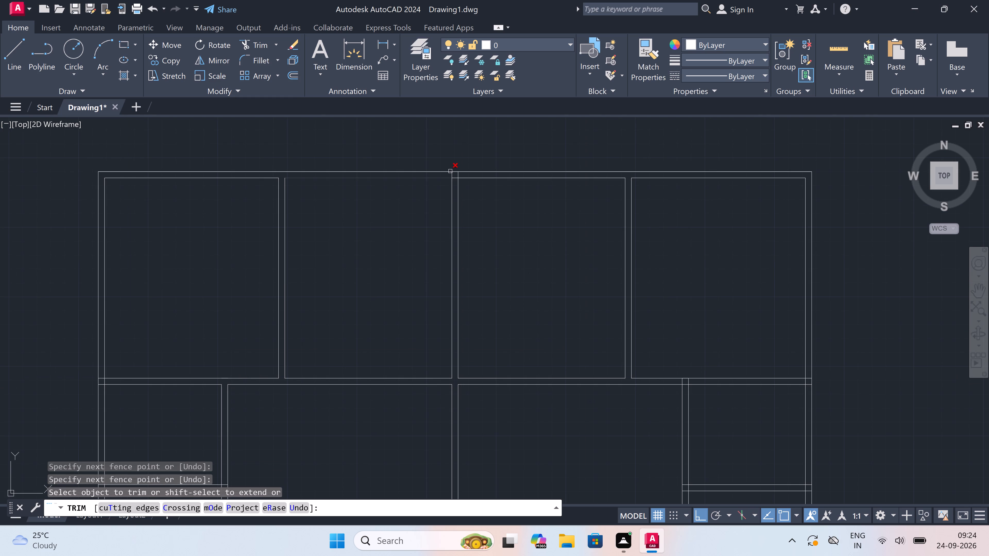
scroll(454, 162, "up", 4)
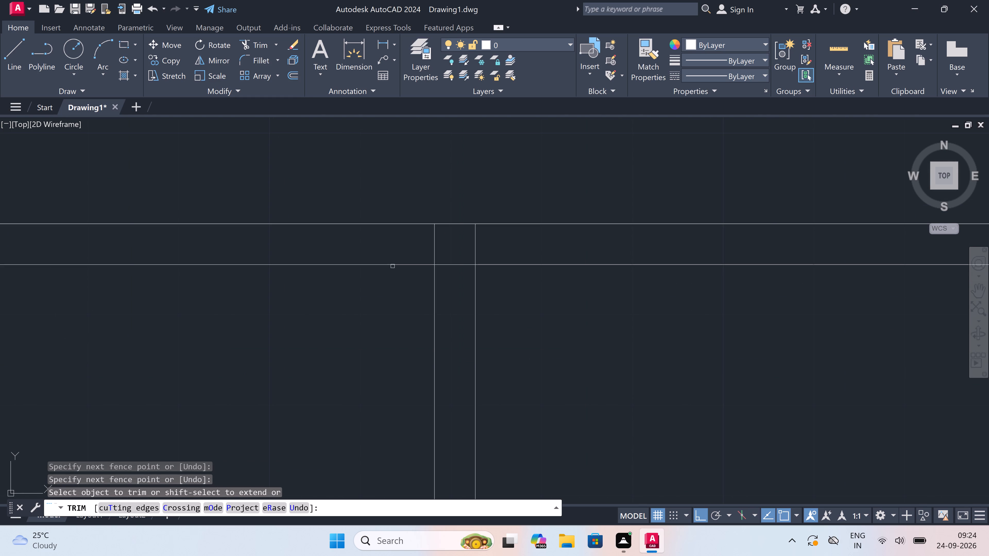
left_click_drag(416, 248, 424, 248)
left_click(492, 252)
left_click_drag(464, 251, 462, 269)
left_click(452, 303)
Trim the lines where the upper block's middle horizontal wall meets the left outer wall to open the junction.
scroll(452, 303, "down", 6)
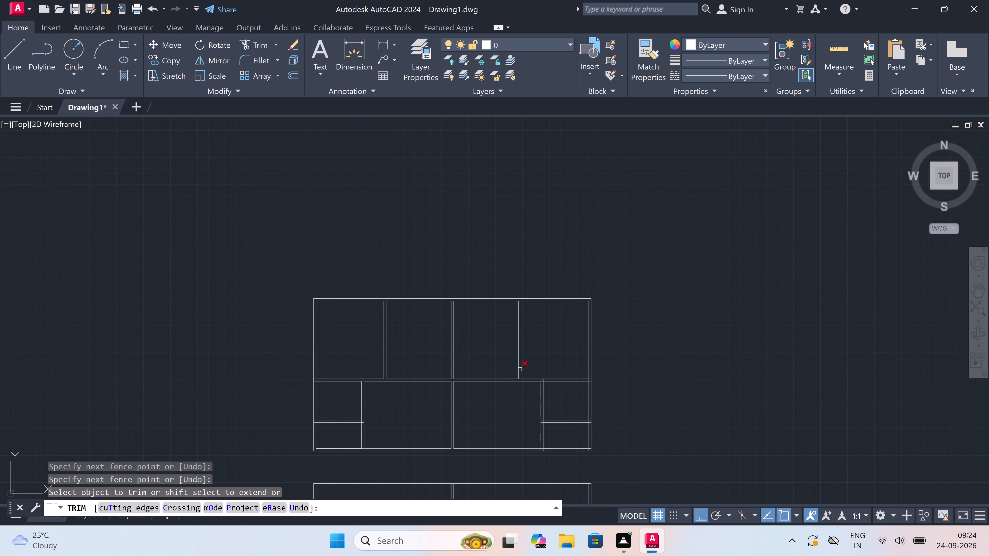
scroll(515, 366, "down", 4)
scroll(440, 366, "up", 3)
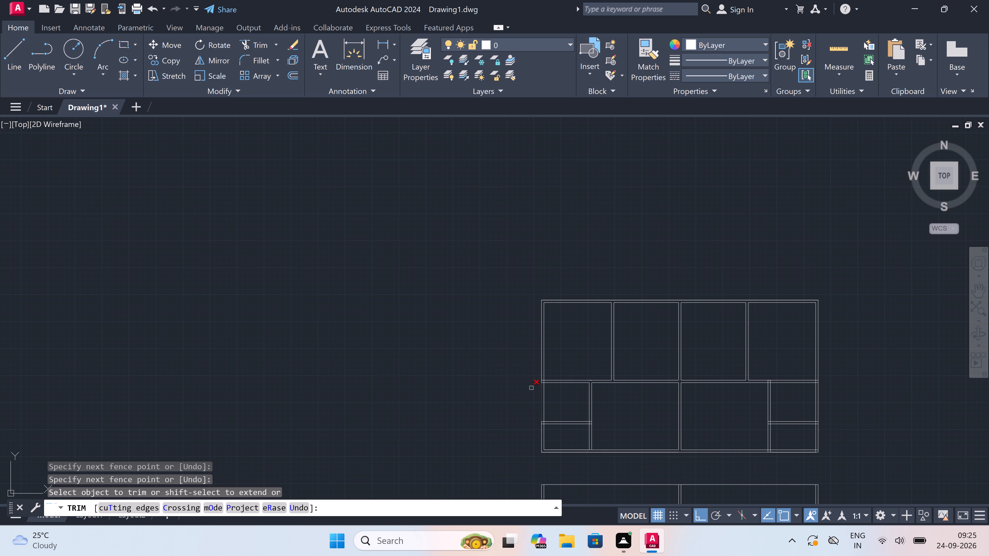
scroll(535, 396, "up", 3)
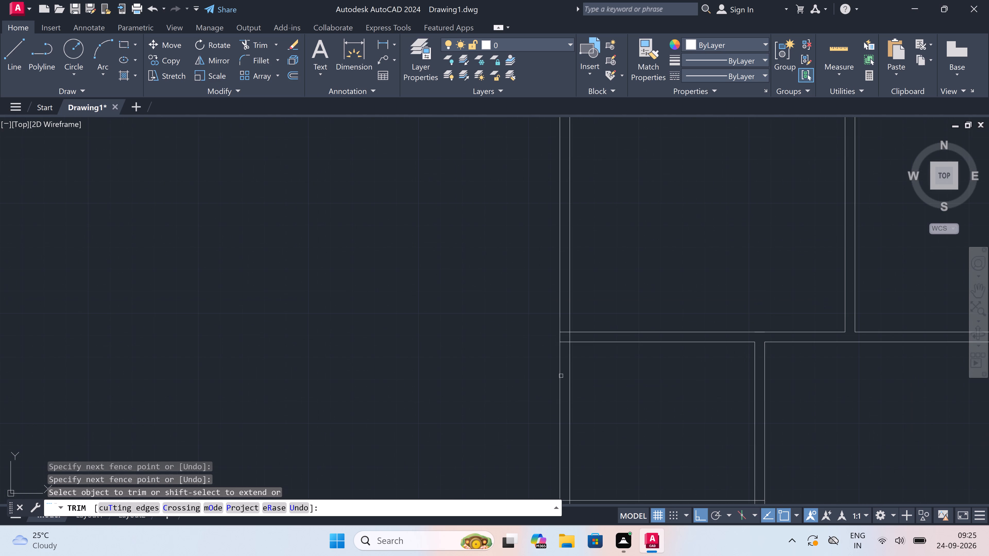
scroll(564, 329, "up", 2)
left_click(568, 337)
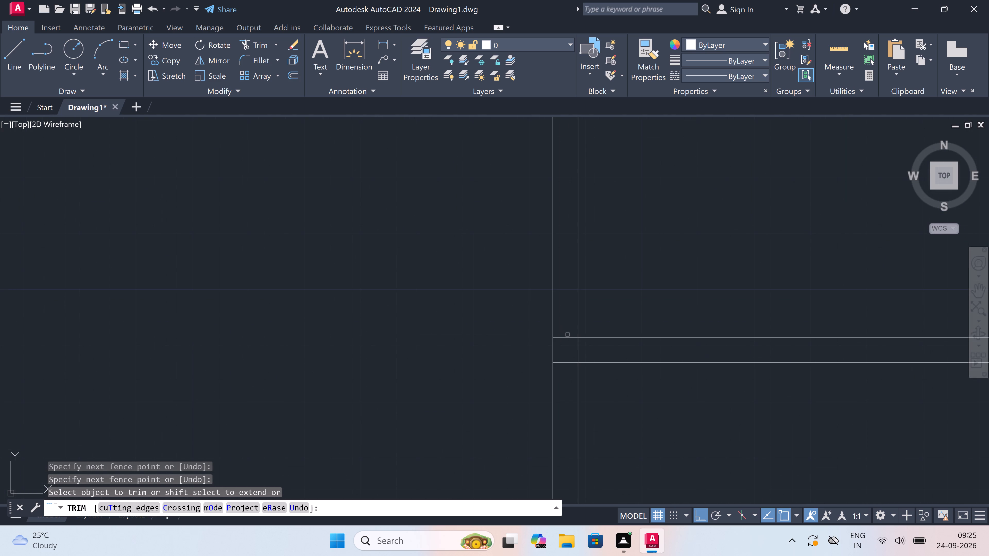
left_click(561, 373)
left_click(564, 361)
left_click_drag(587, 346, 584, 346)
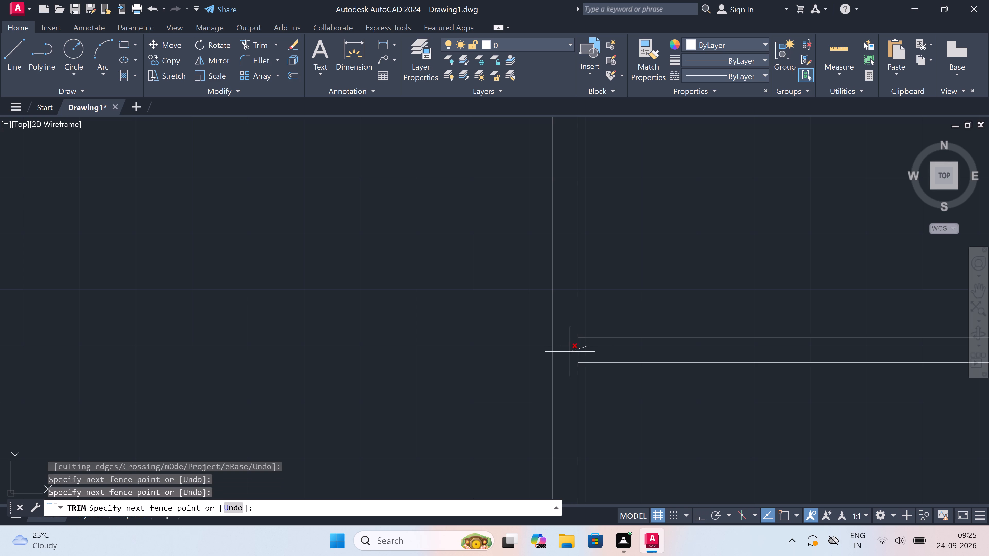
left_click(568, 352)
Trim the lines where the partition between the two small lower-left rooms meets the left outer wall.
scroll(568, 352, "down", 5)
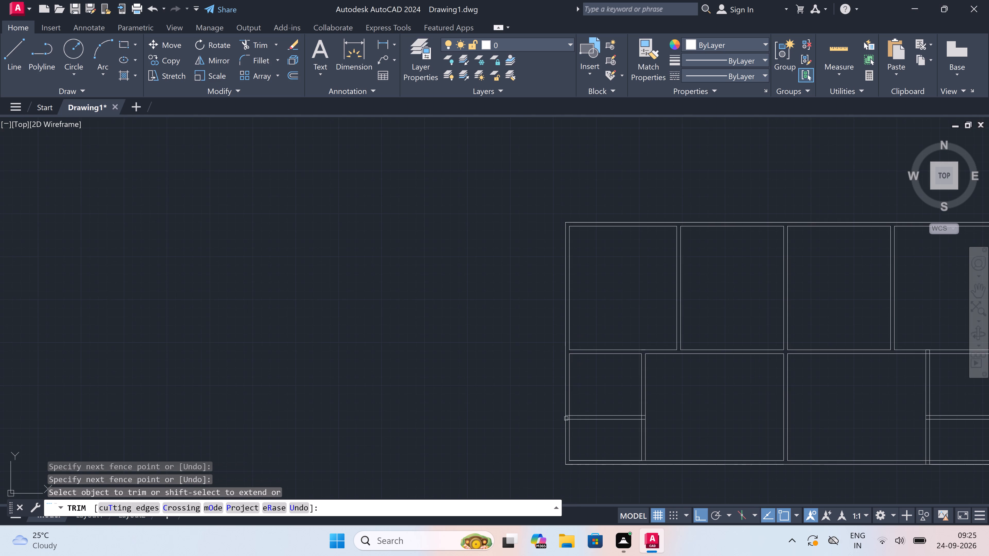
scroll(566, 425, "up", 6)
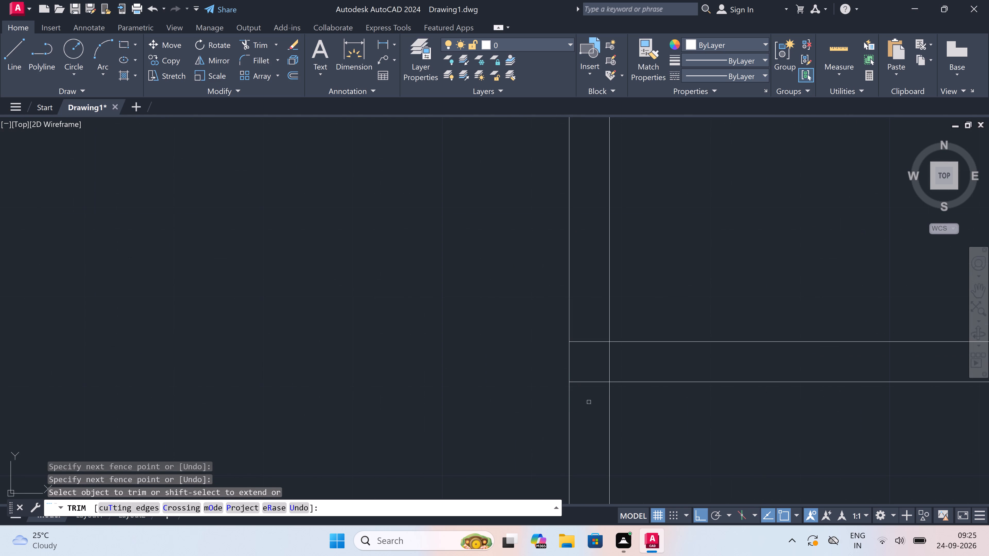
left_click_drag(597, 395, 597, 391)
left_click(581, 321)
left_click_drag(591, 359, 591, 359)
left_click_drag(591, 359, 601, 363)
left_click(611, 363)
Trim the lines where the small lower-left rooms' horizontal partition meets their vertical partition to open the junction.
scroll(602, 360, "down", 6)
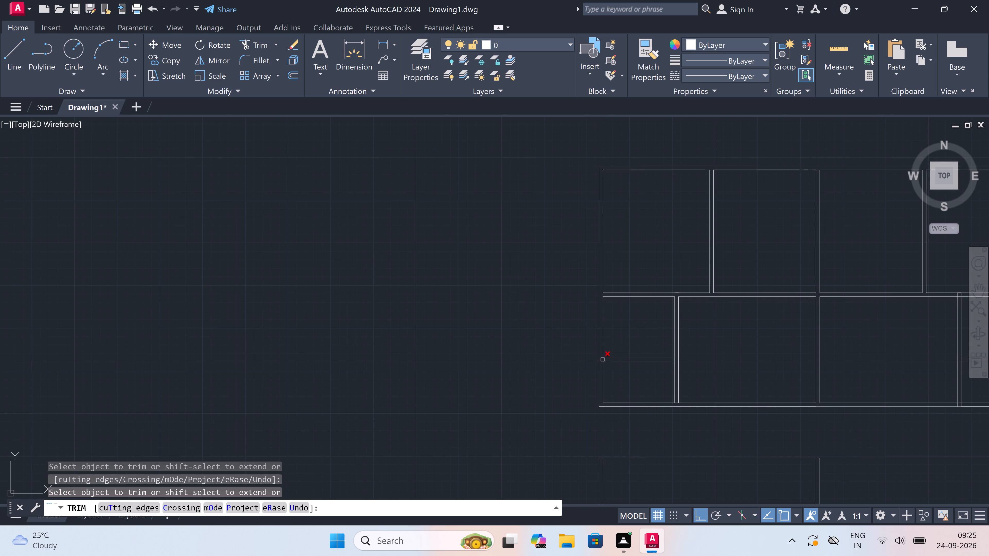
scroll(679, 361, "up", 4)
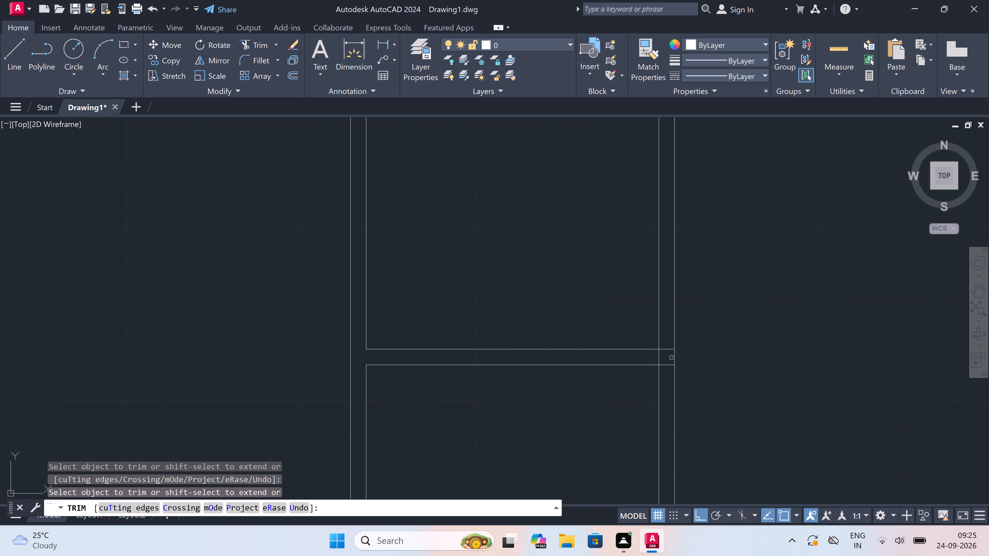
scroll(671, 358, "up", 2)
left_click(657, 385)
left_click(657, 322)
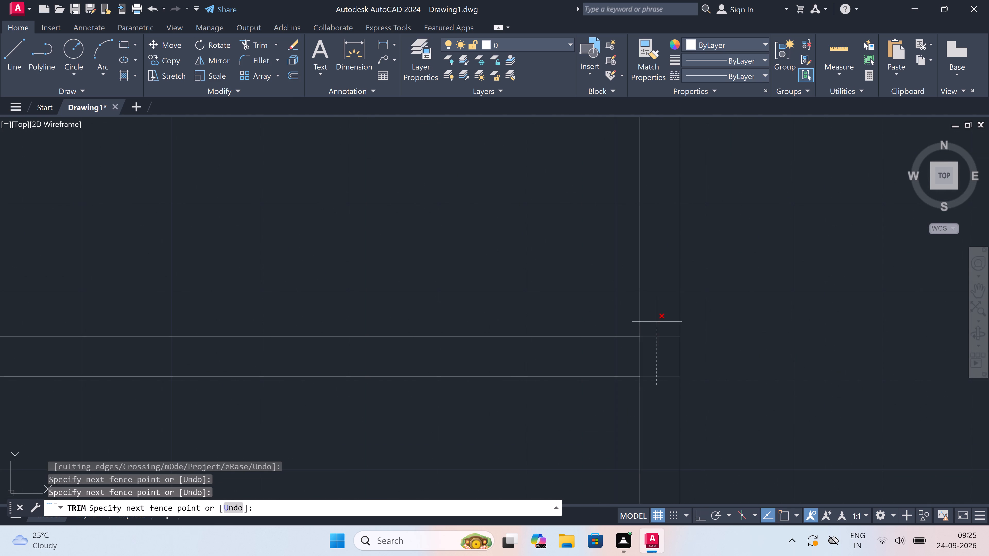
left_click(653, 349)
left_click(631, 349)
scroll(629, 351, "down", 4)
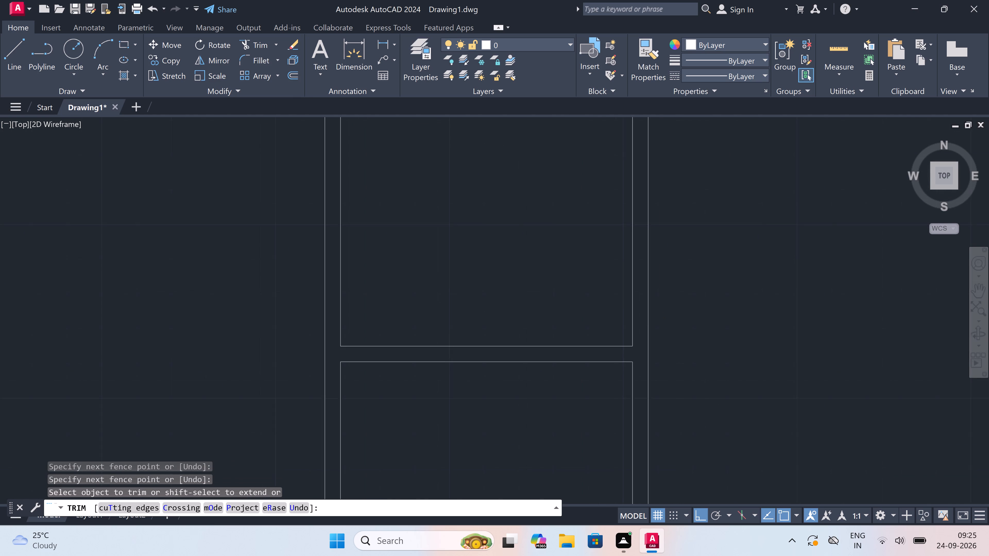
scroll(593, 347, "down", 5)
scroll(589, 312, "up", 3)
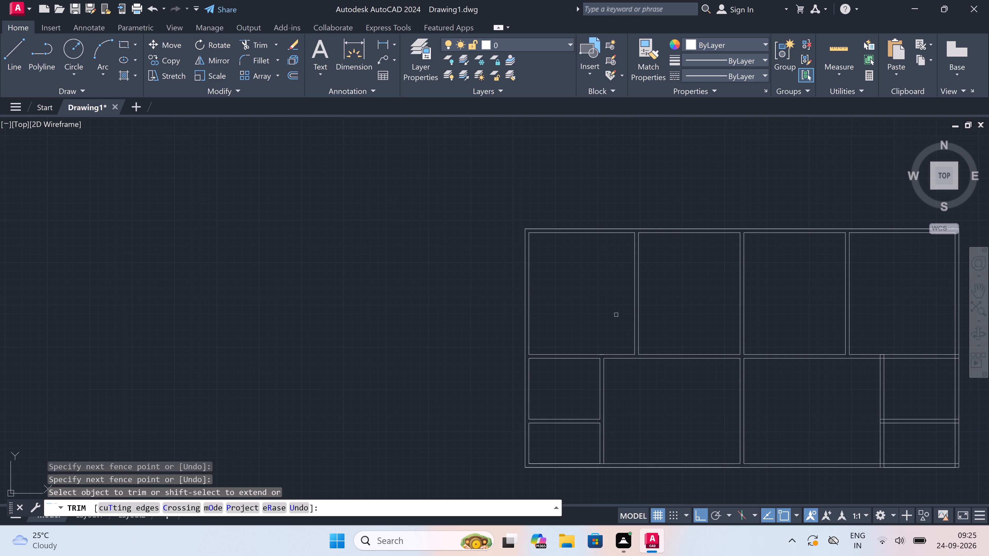
key("Escape")
Draw the first upper room's right door jamb across its bottom wall, with a 2" stop from its midpoint and a 3' door leaf upward.
scroll(633, 341, "up", 3)
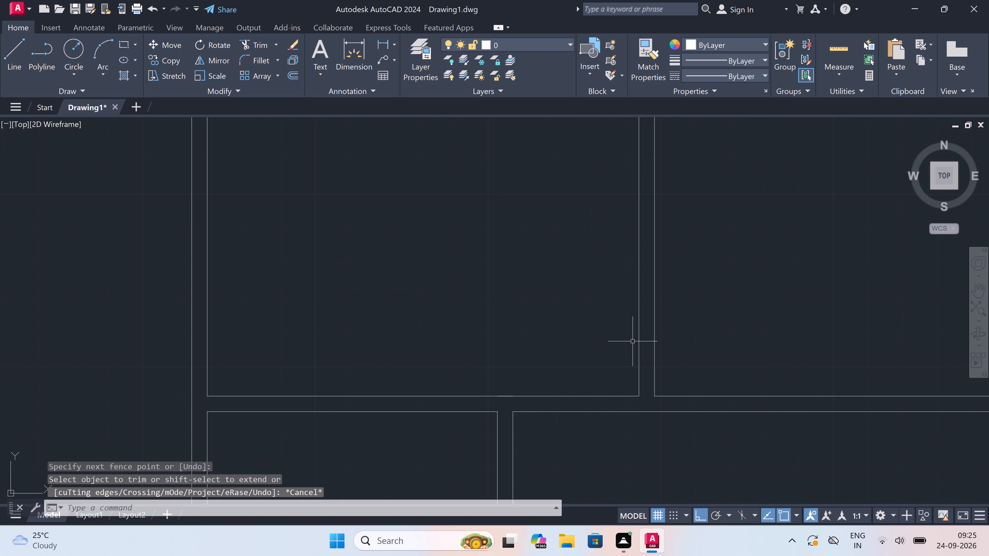
key("l")
key("space")
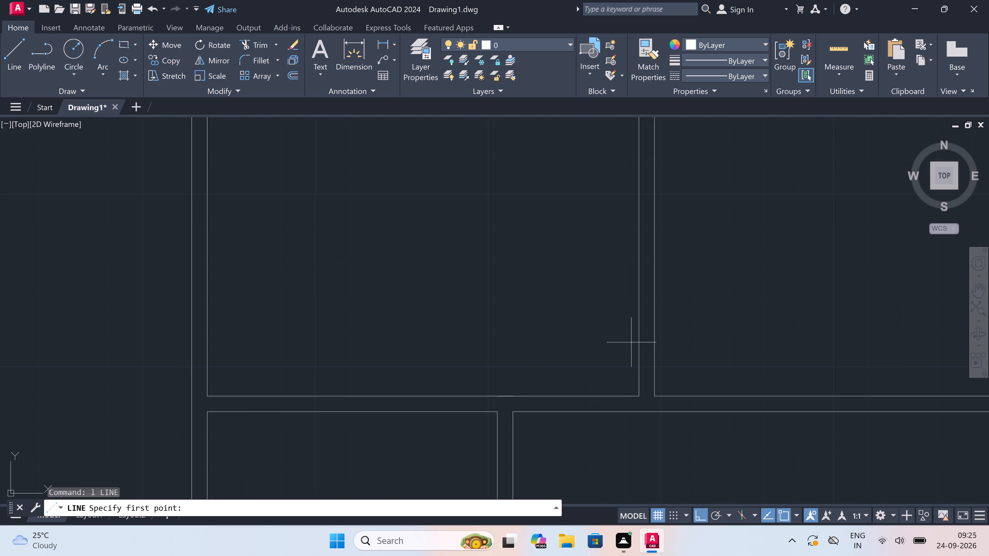
scroll(618, 401, "up", 1)
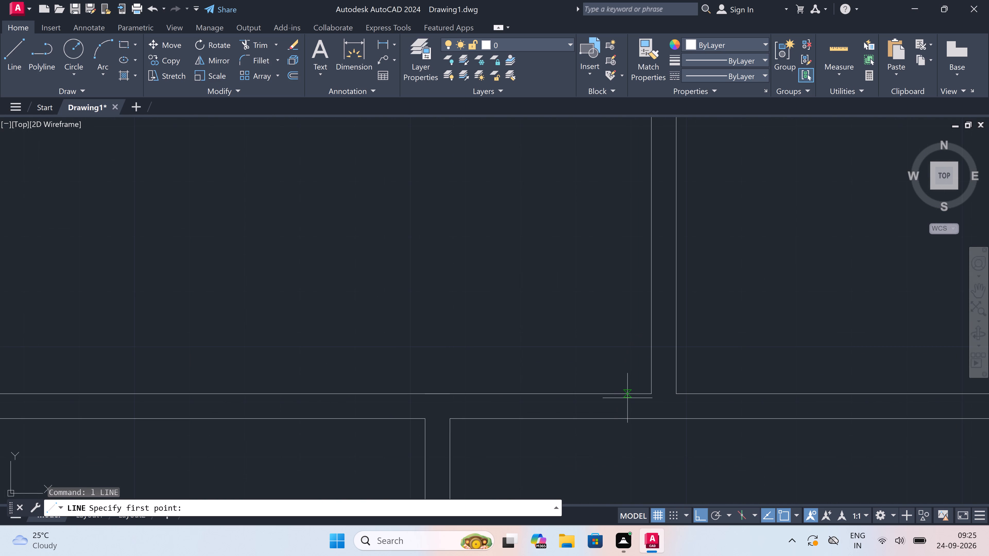
left_click(628, 397)
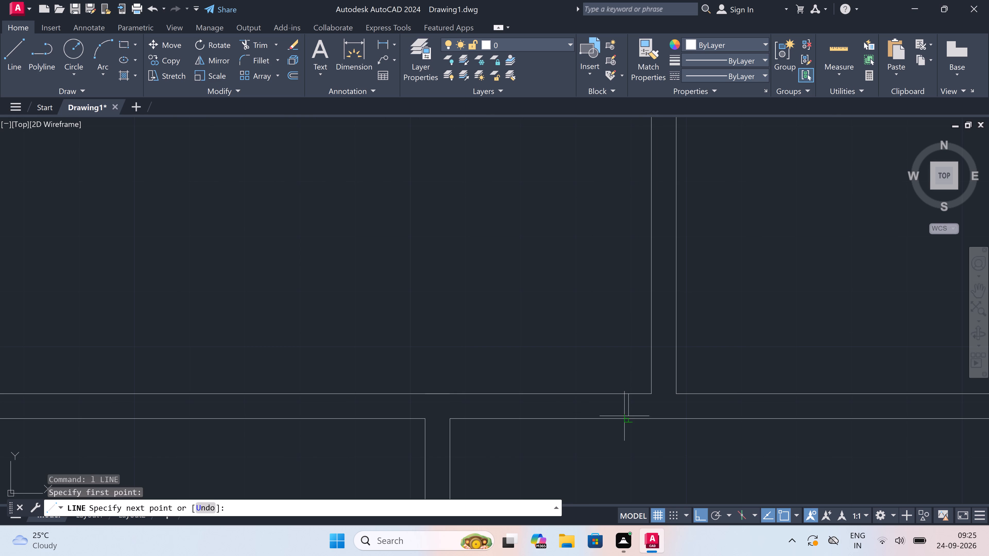
left_click(626, 417)
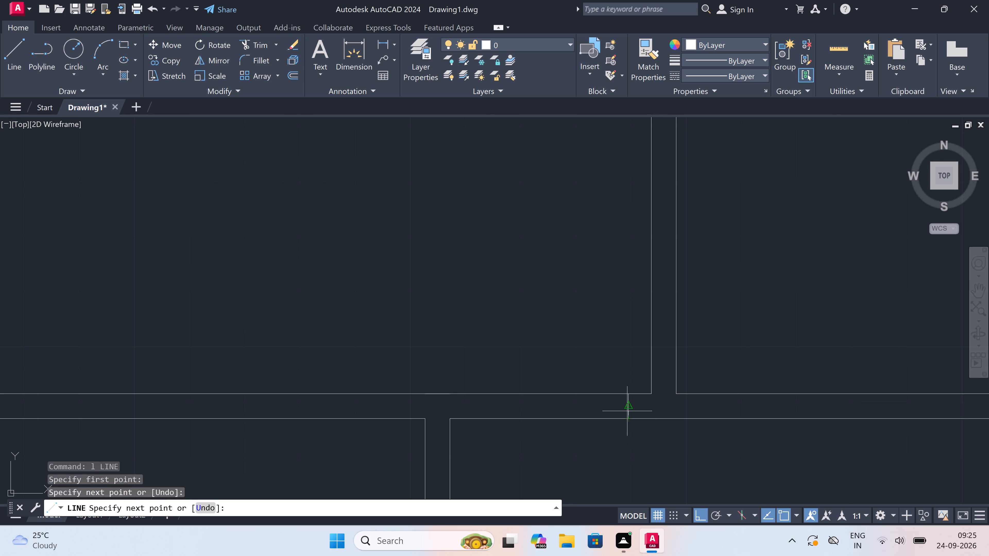
left_click(628, 408)
type("2\"")
key("space")
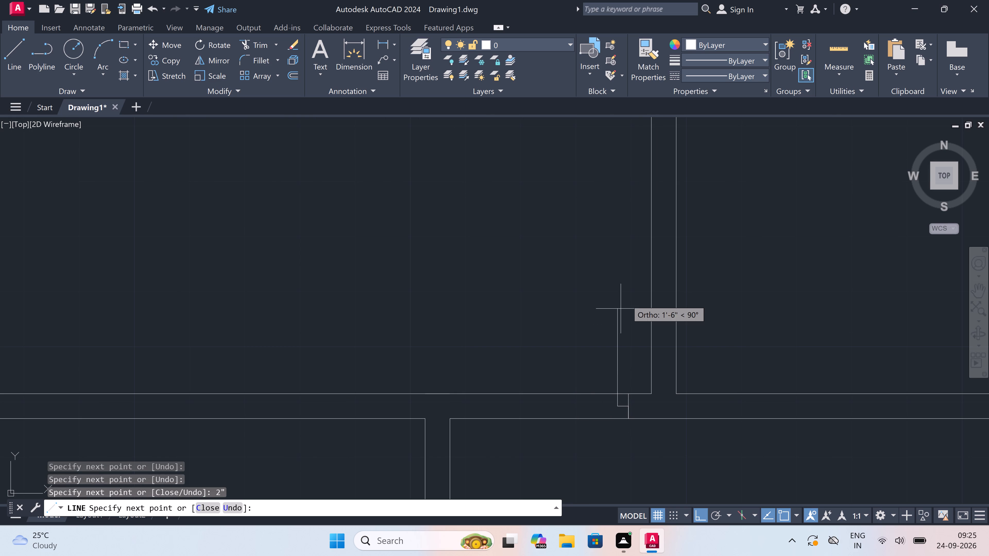
type("3'")
key("space")
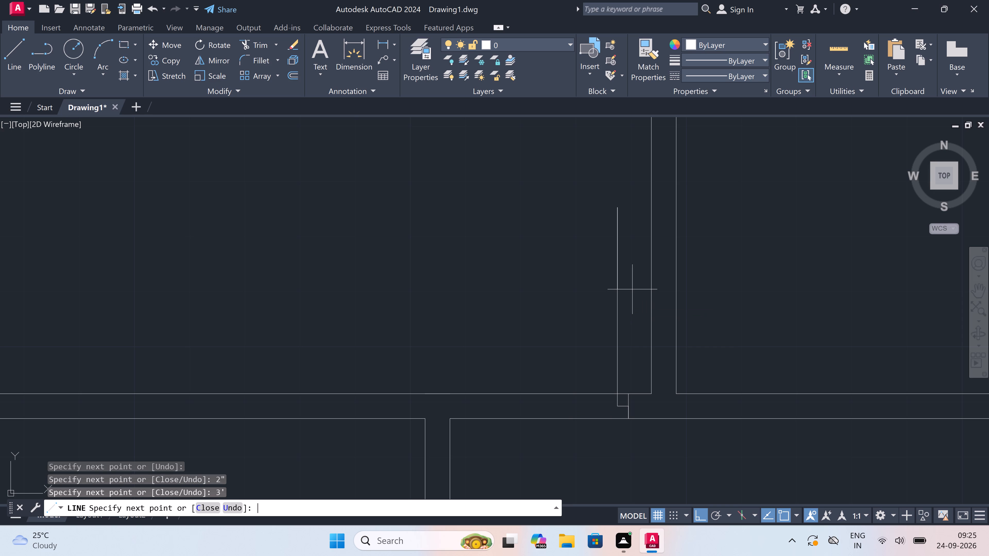
key("Escape")
Draw the opposite door jamb across the wall, left of the leaf, with a 2" stop from its midpoint toward the opening.
key("space")
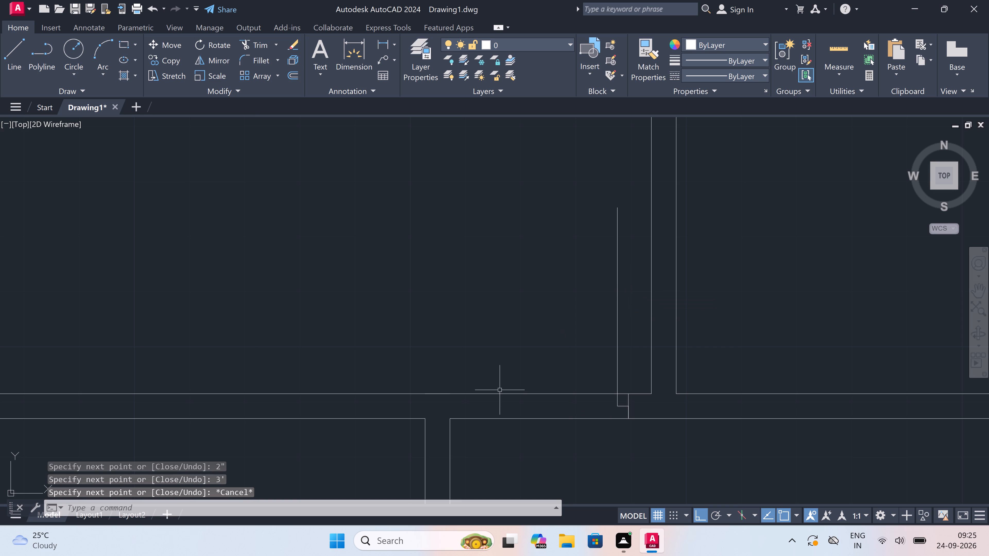
double_click(474, 393)
left_click(471, 419)
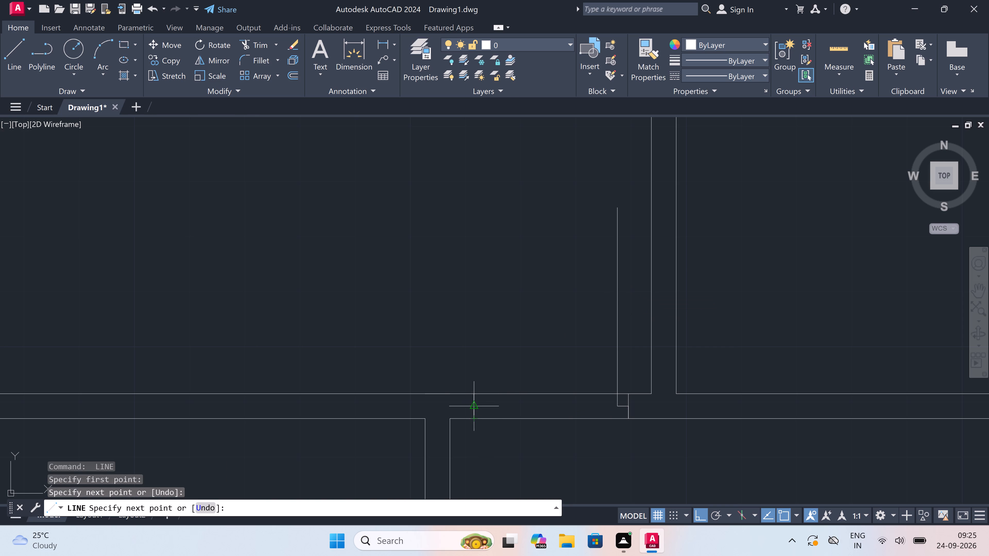
left_click(472, 407)
type("2\"")
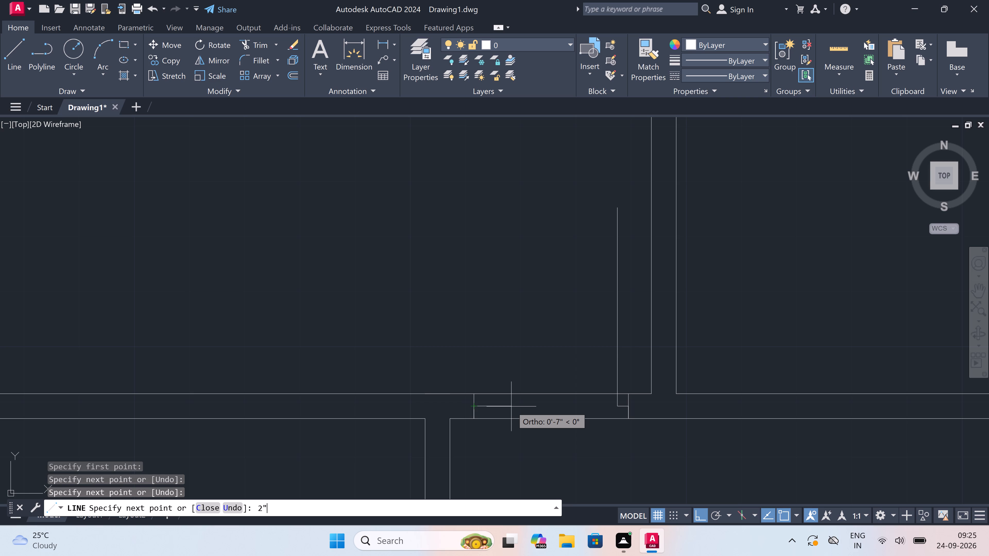
key("space")
key("Escape")
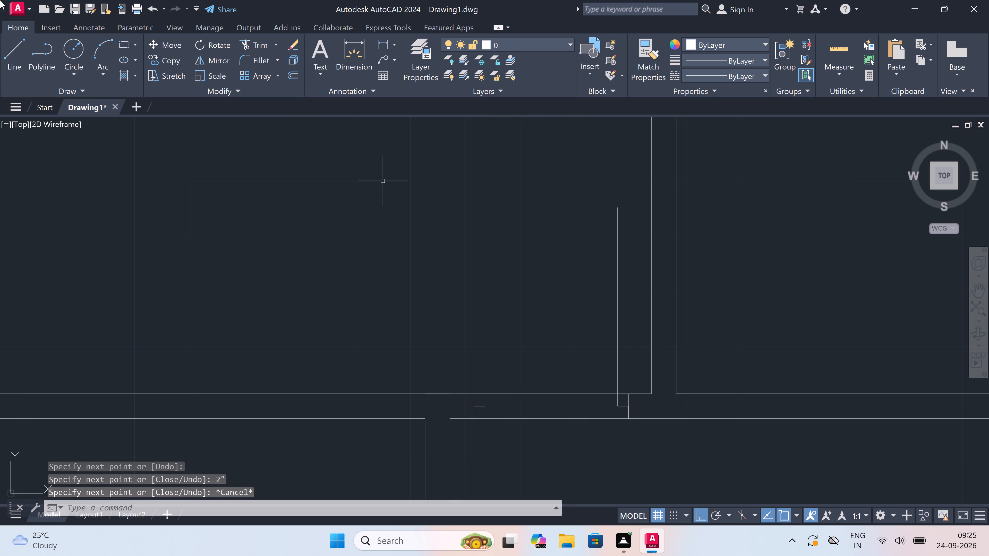
Draw the door swing as a Start, End, Direction arc from the leaf's upper end to the opposite stop's end.
left_click(104, 68)
left_click(131, 227)
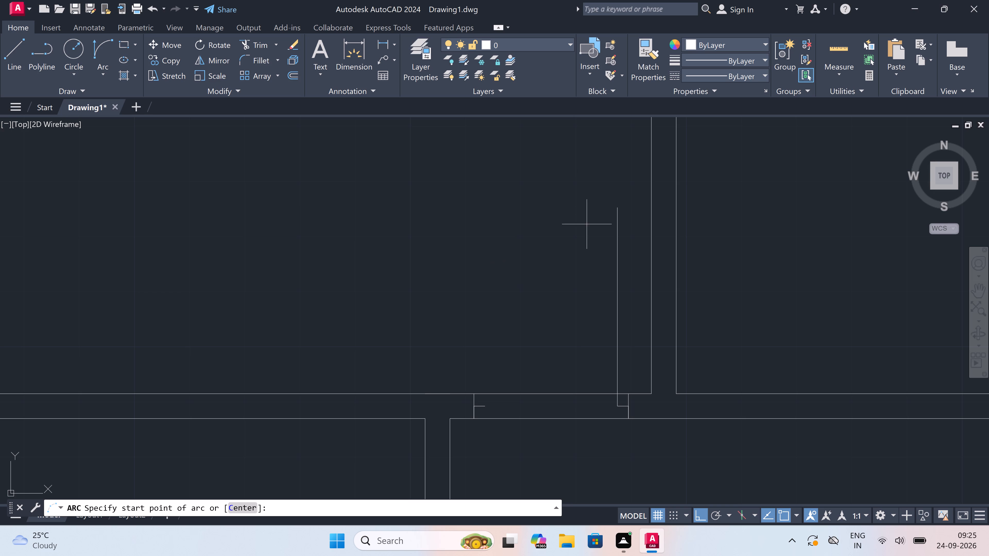
left_click_drag(621, 205, 620, 210)
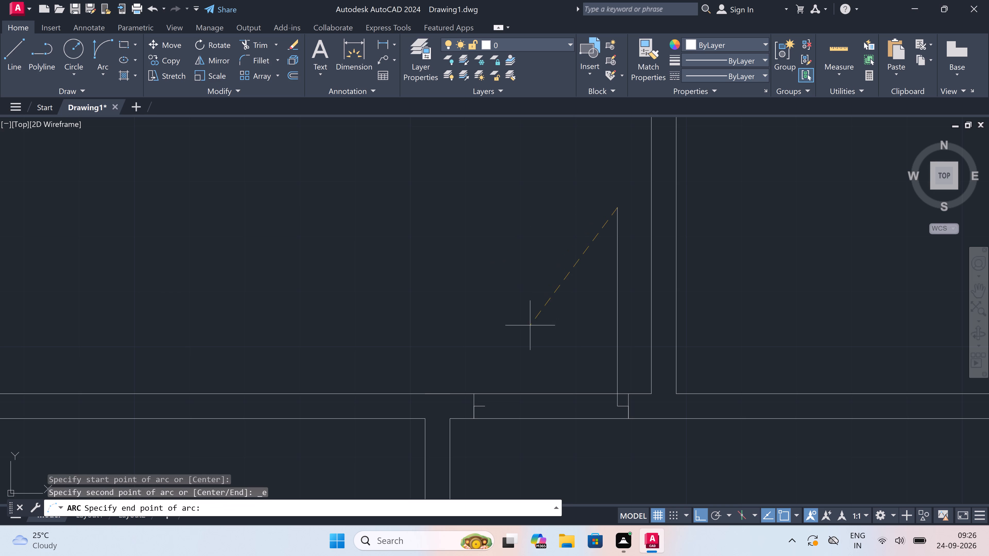
left_click(484, 403)
left_click(419, 296)
Draw the second upper room's left door jamb across its bottom wall, with a 2" stop from its midpoint and a 3' leaf upward.
scroll(422, 293, "down", 5)
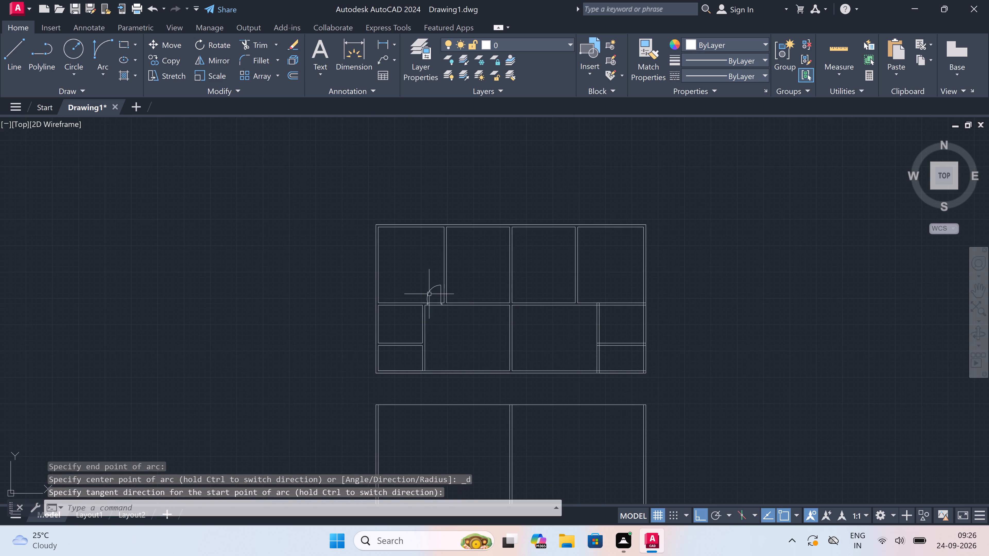
scroll(436, 296, "up", 4)
type("l")
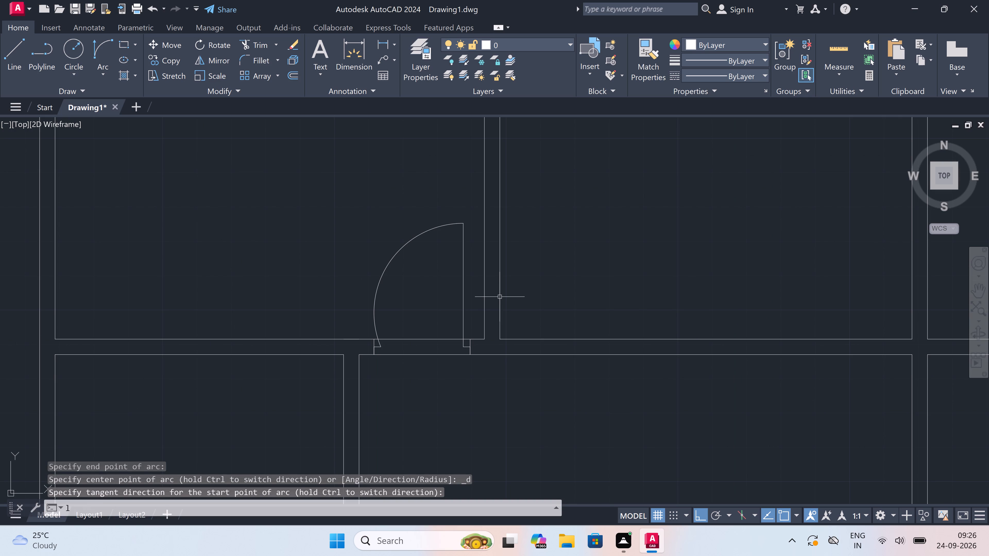
key("space")
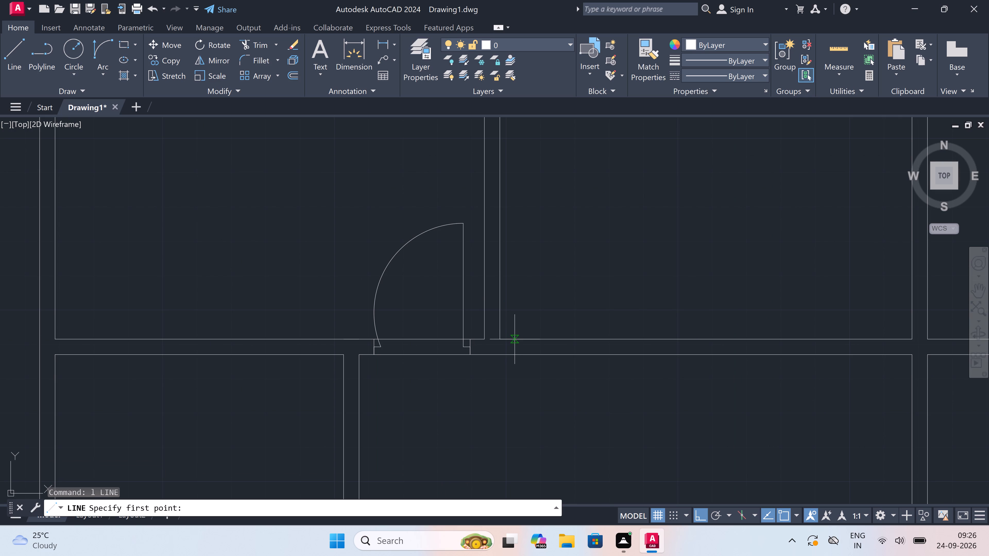
left_click(517, 339)
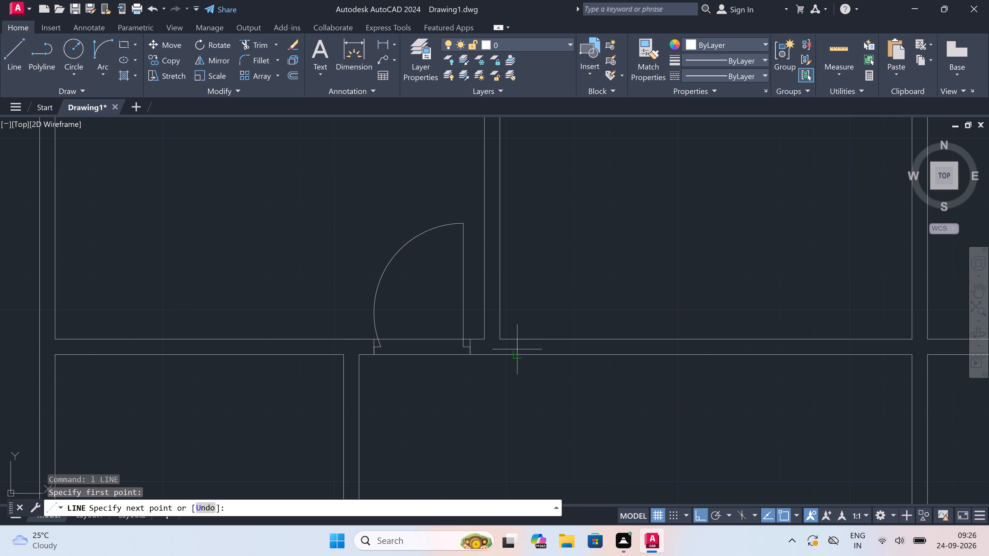
left_click(515, 357)
left_click(516, 350)
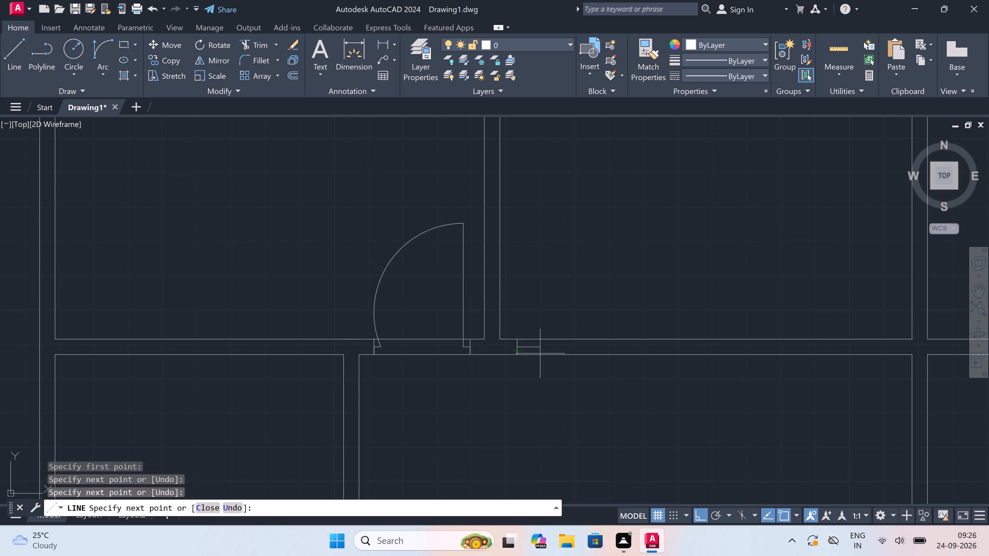
type("2\"")
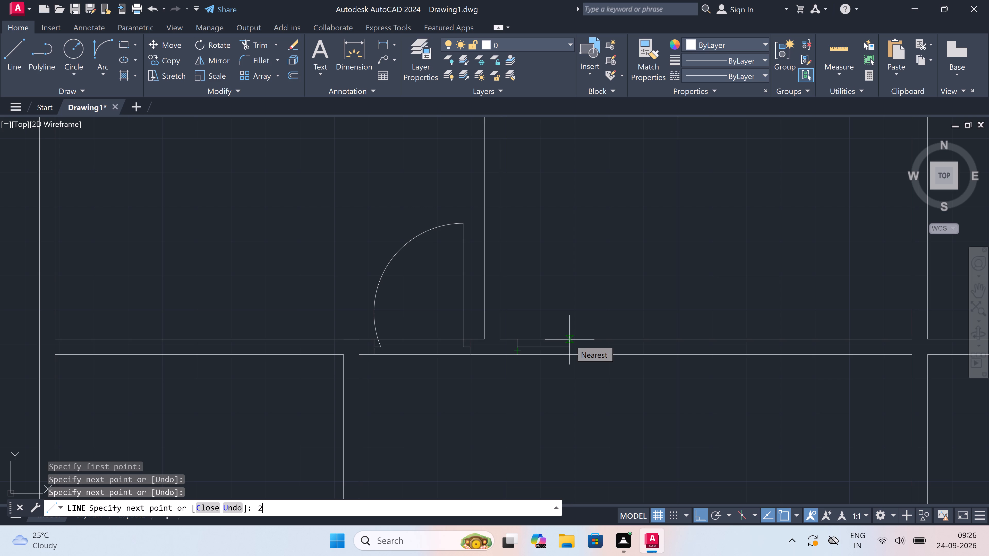
key("space")
type("3'")
key("space")
key("Escape")
Draw the second upper room's opposite door jamb across the wall, right of the leaf, with a 2" stop from its midpoint toward the opening.
key("space")
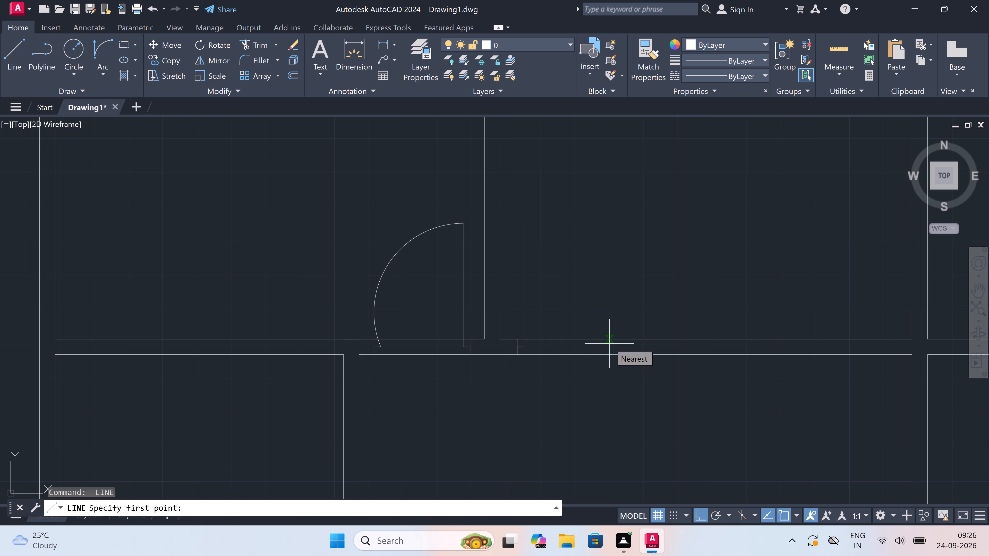
left_click_drag(612, 339, 613, 339)
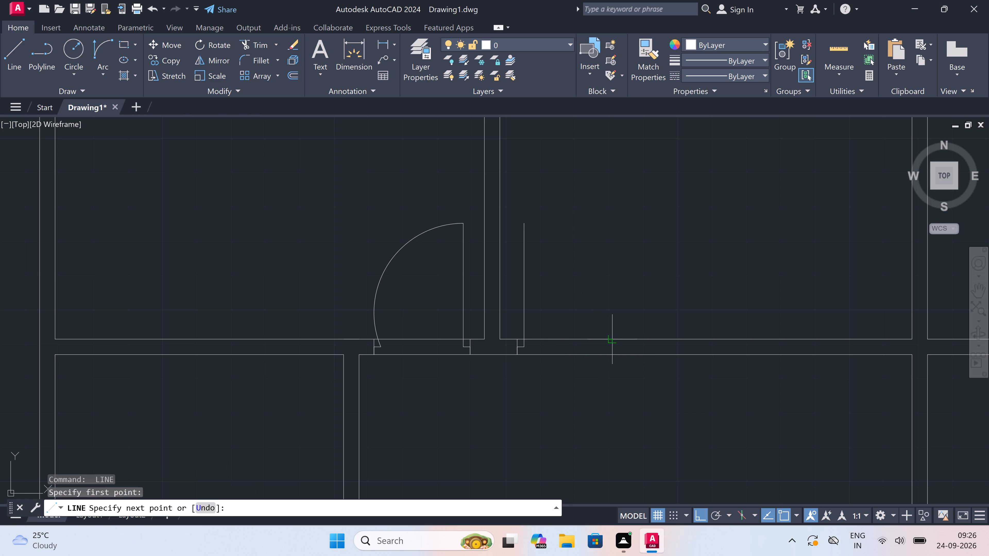
left_click_drag(613, 339, 614, 344)
left_click(613, 352)
left_click(613, 346)
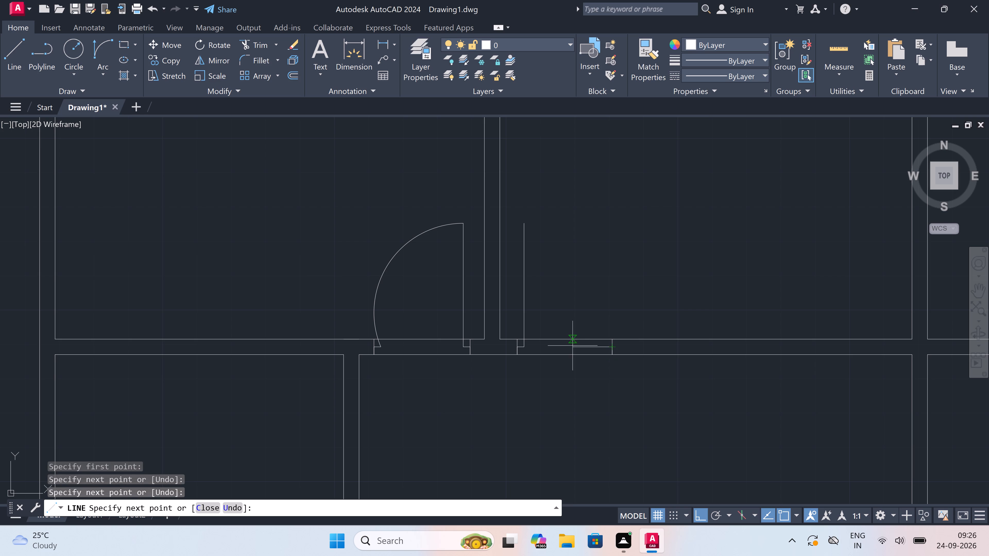
type("2\"")
key("space")
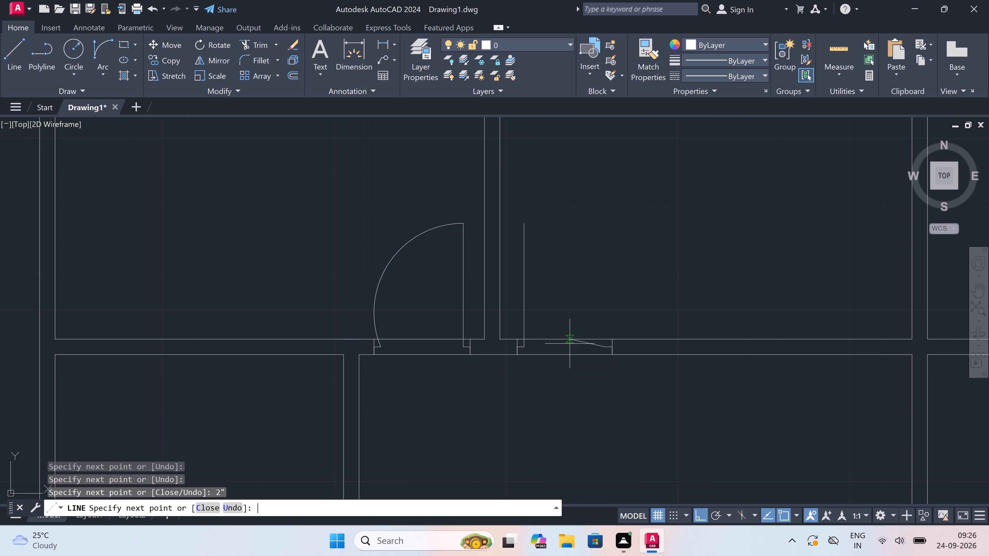
key("Escape")
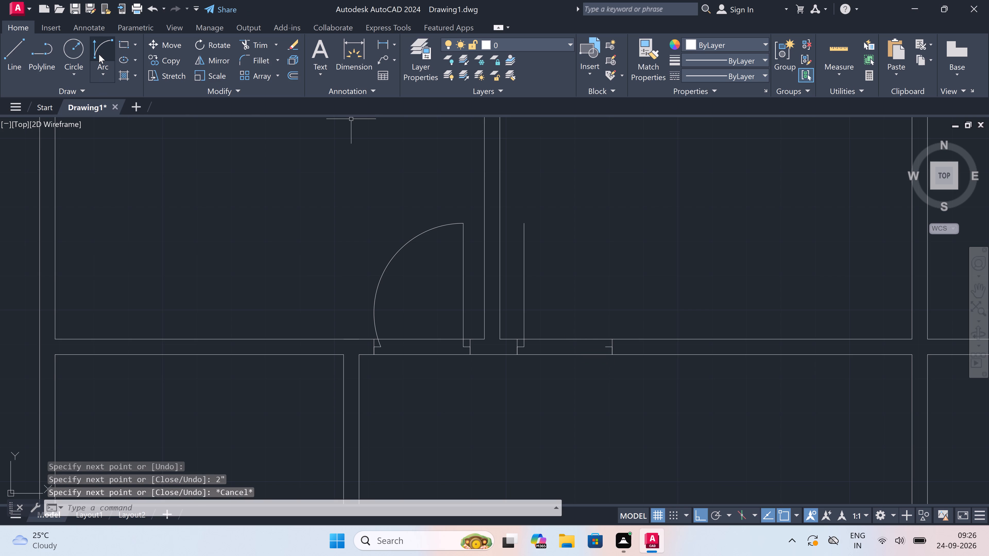
Draw the second room's door swing as a Start, End, Direction arc from the leaf's upper end to the opposite stop's end.
left_click(99, 53)
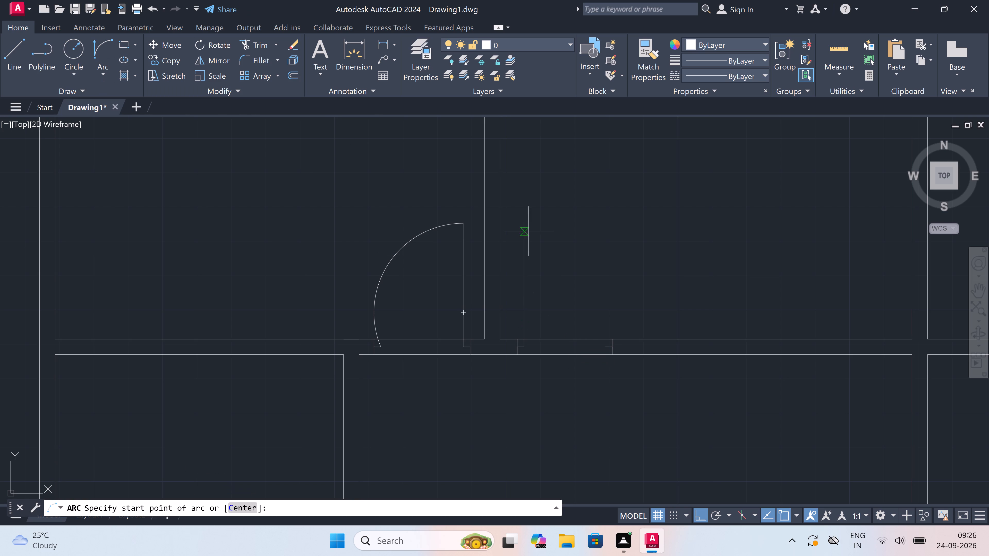
left_click_drag(526, 226, 527, 228)
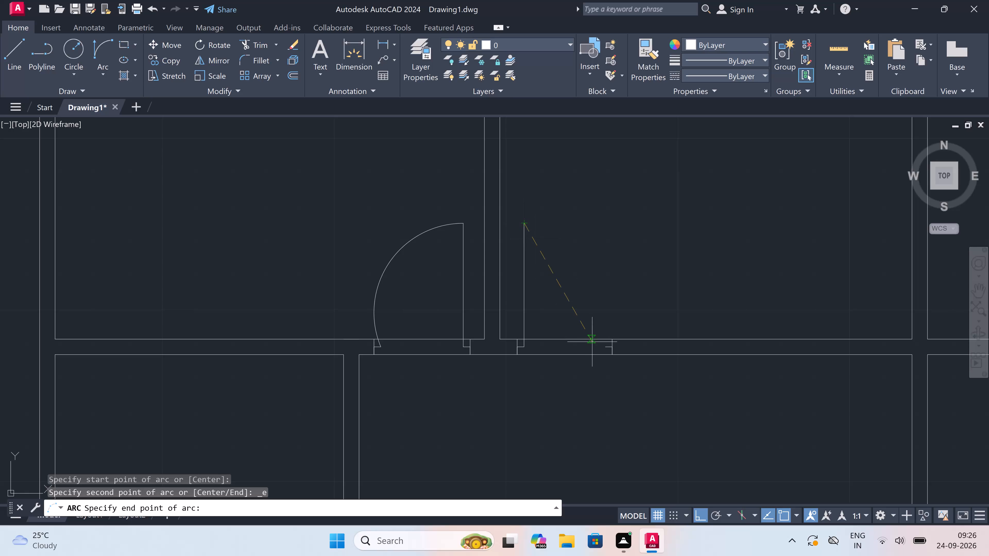
left_click(604, 349)
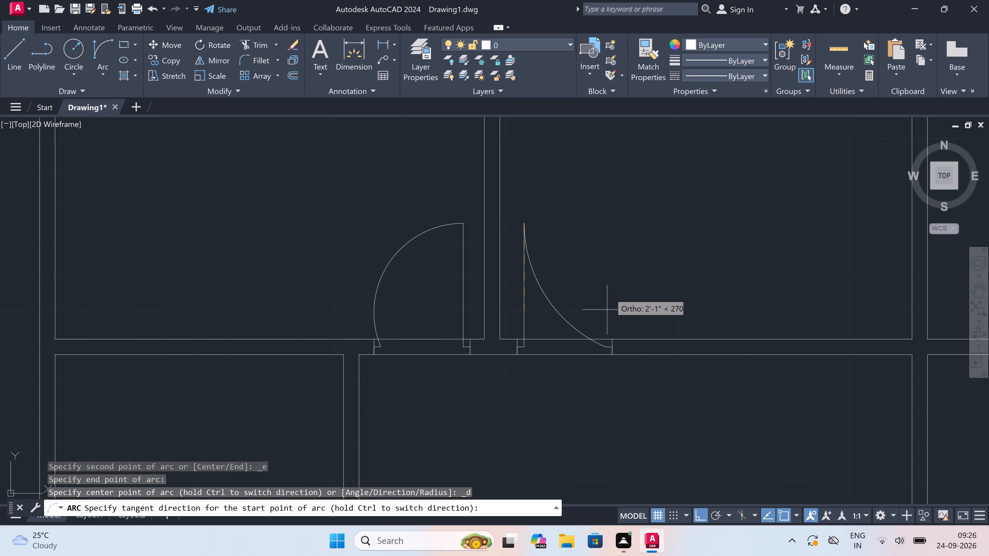
left_click(615, 269)
Trim the wall lines out of both door openings in the first and second upper rooms' bottom walls.
type("tr")
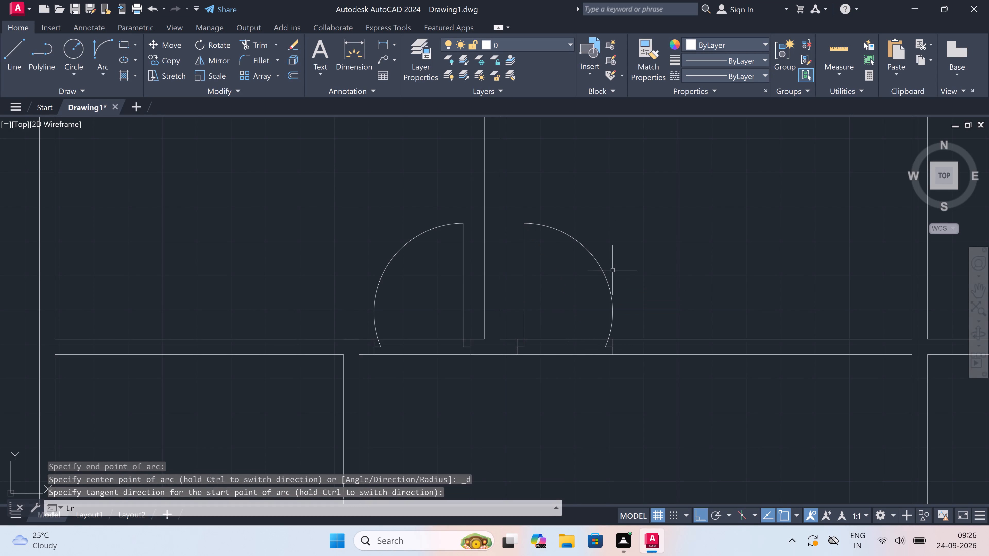
key("space")
left_click_drag(565, 301, 565, 304)
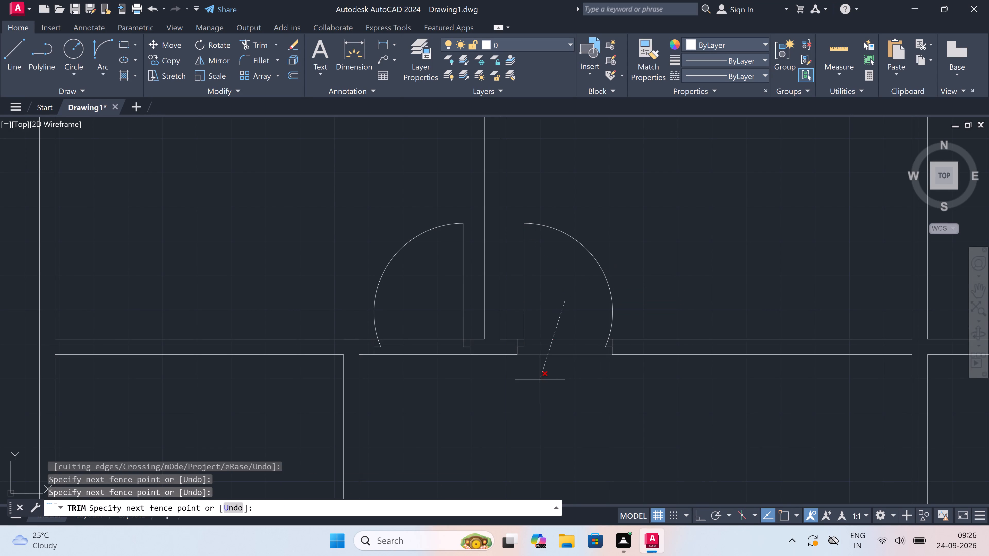
left_click(540, 379)
left_click(415, 314)
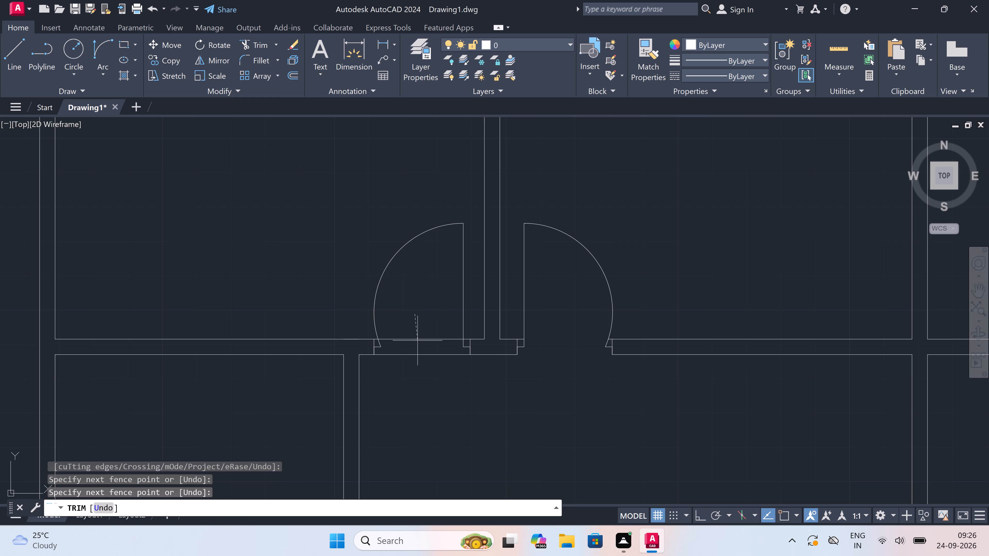
left_click(422, 355)
key("Escape")
Draw the third upper room's right door jamb across its bottom wall, with a 2" stop from its midpoint and a 3' leaf upward.
scroll(423, 354, "down", 3)
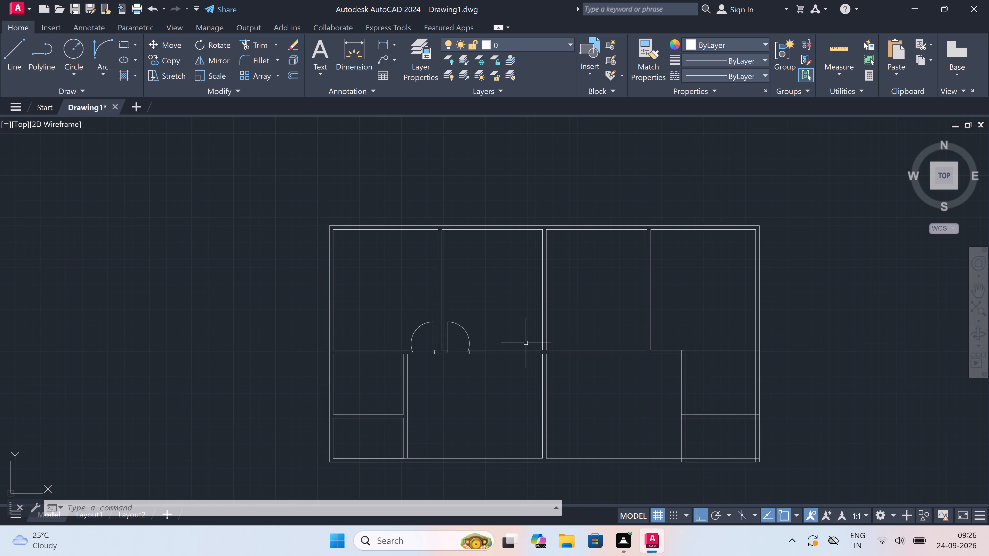
scroll(635, 348, "up", 3)
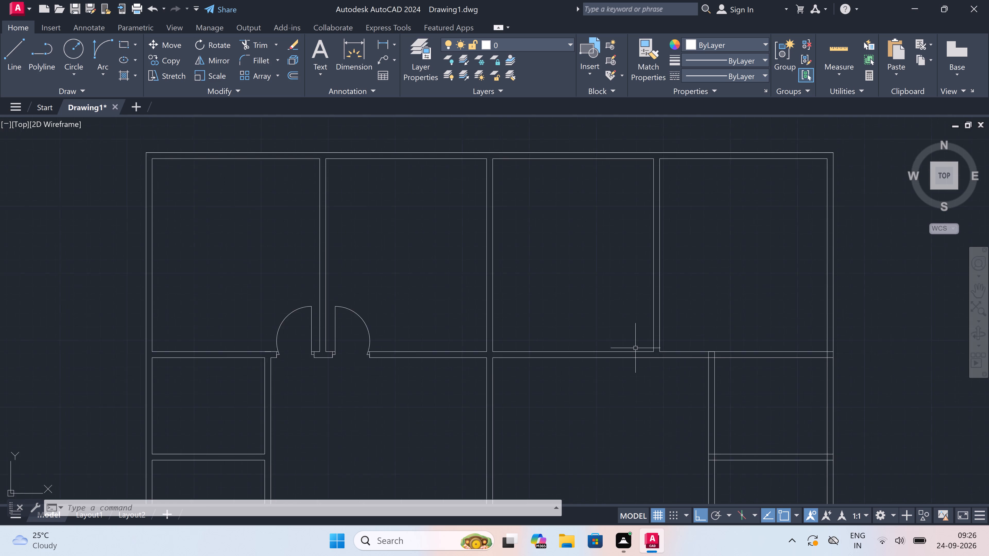
key("l")
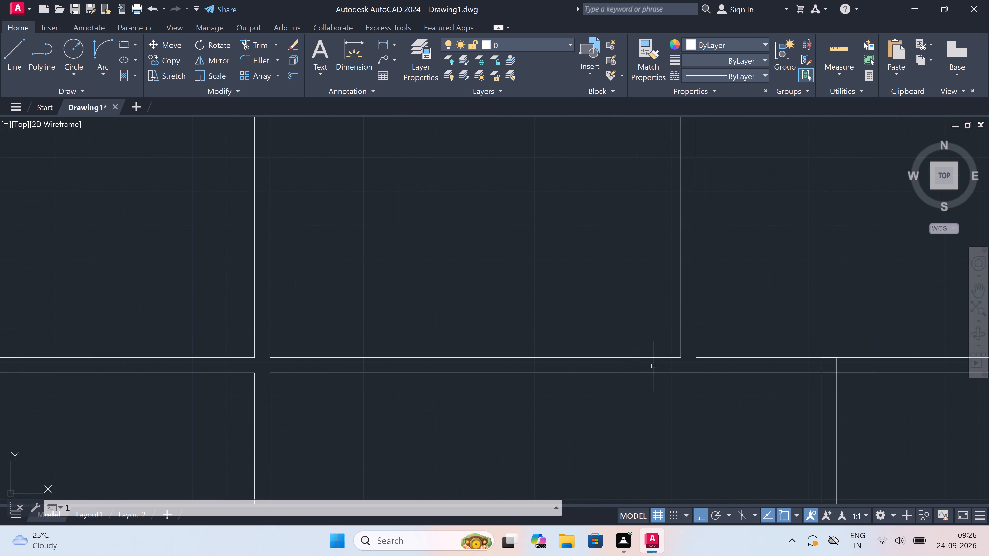
key("space")
scroll(671, 361, "up", 1)
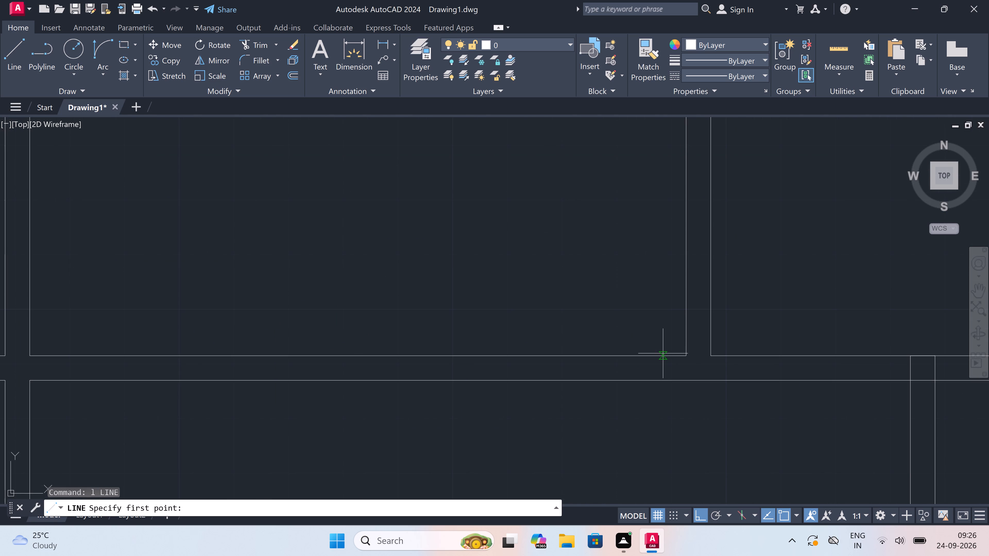
left_click(658, 356)
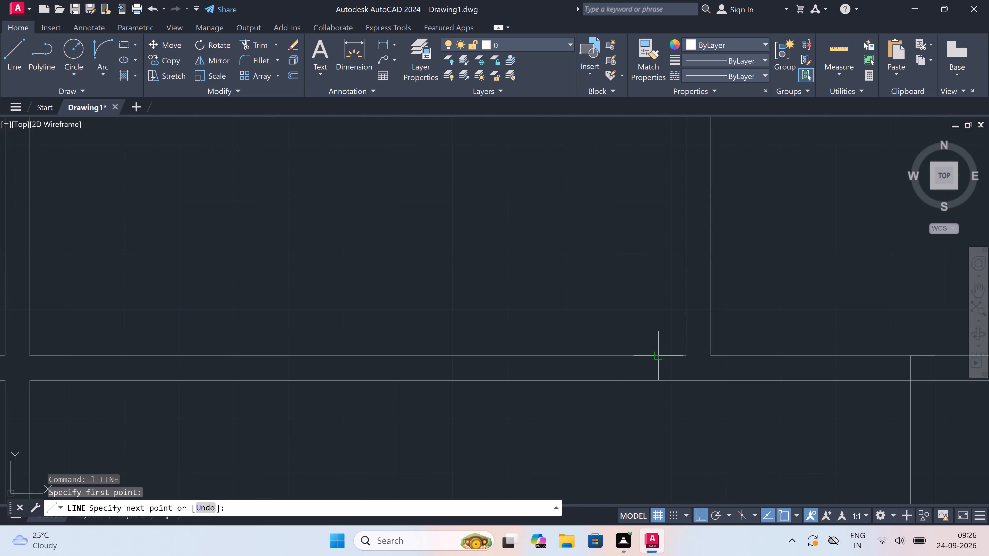
left_click(655, 381)
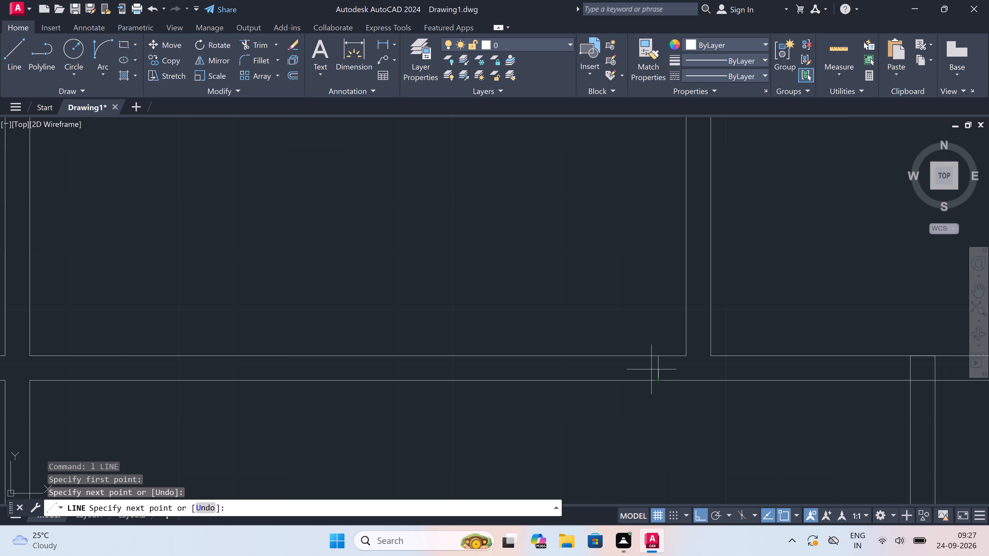
left_click(655, 369)
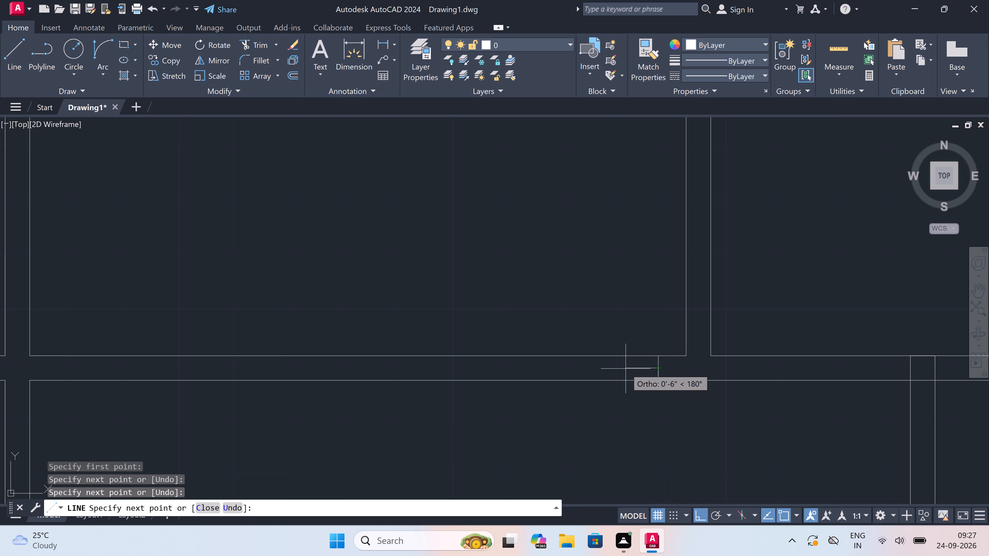
type("2\"")
key("space")
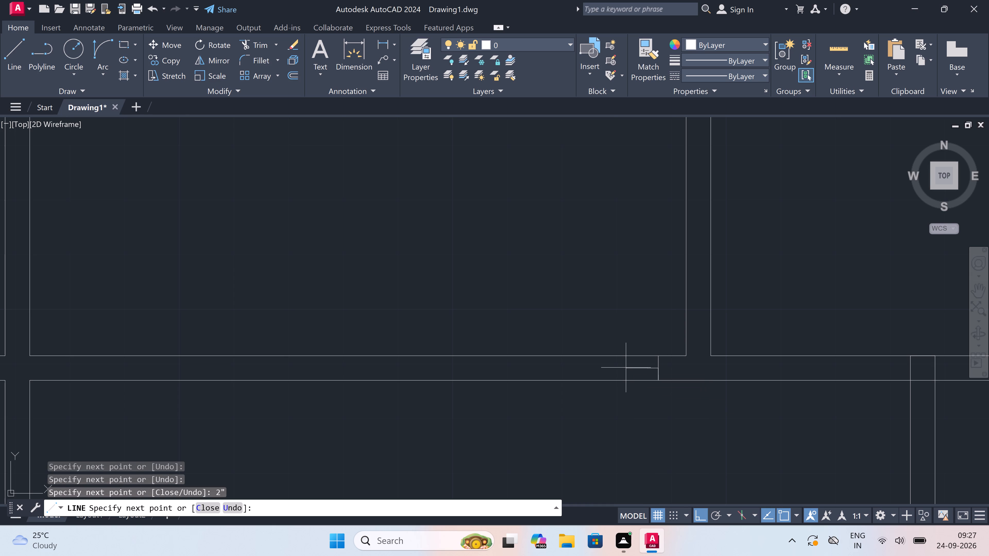
type("3'")
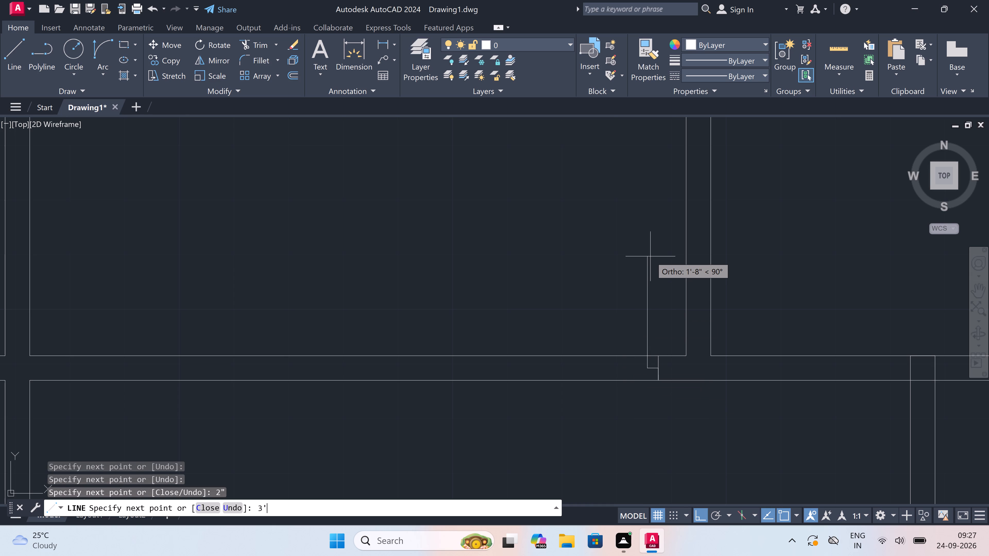
key("space")
key("Escape")
Draw the third room's opposite door jamb across the wall, left of the leaf, with a 2" stop from its midpoint toward the opening.
key("space")
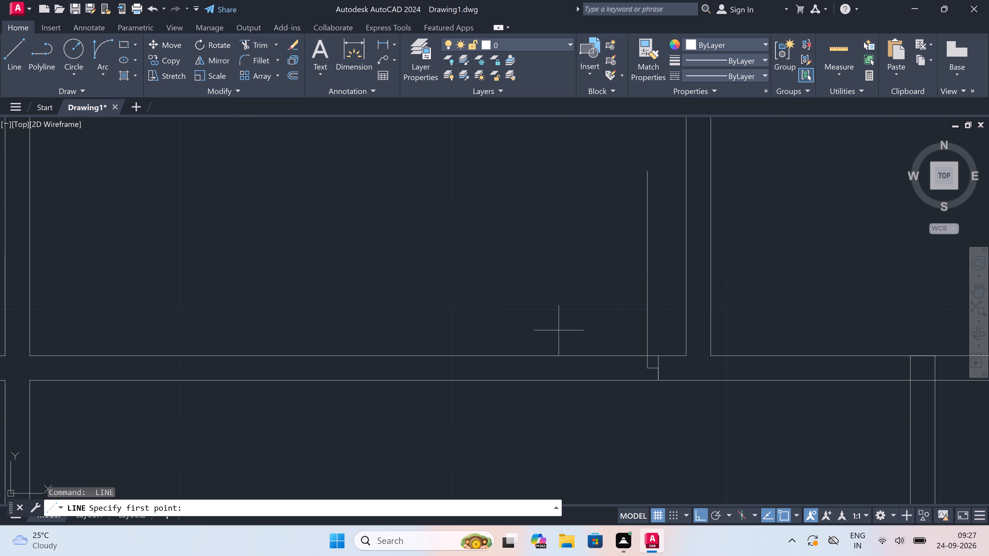
left_click(491, 355)
left_click(489, 378)
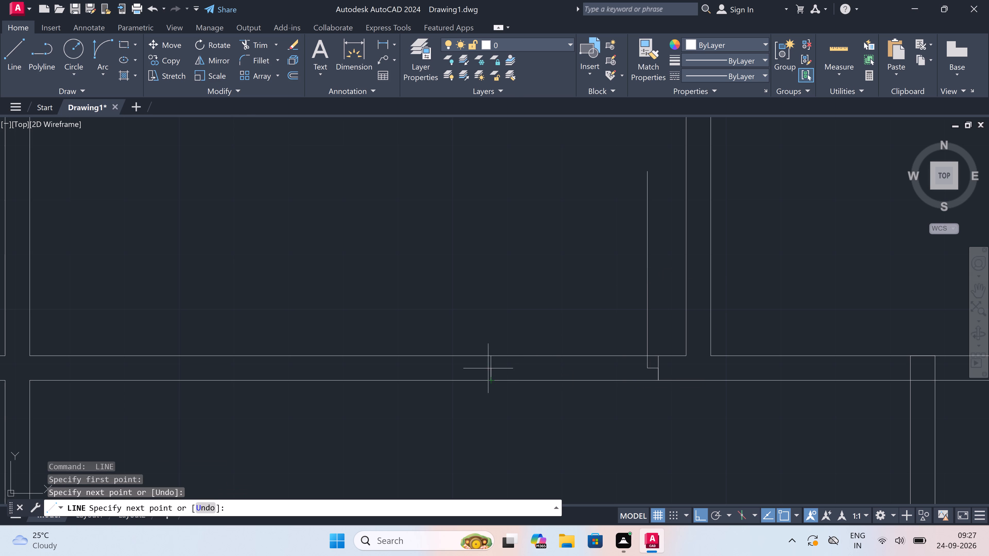
left_click(489, 367)
key("1")
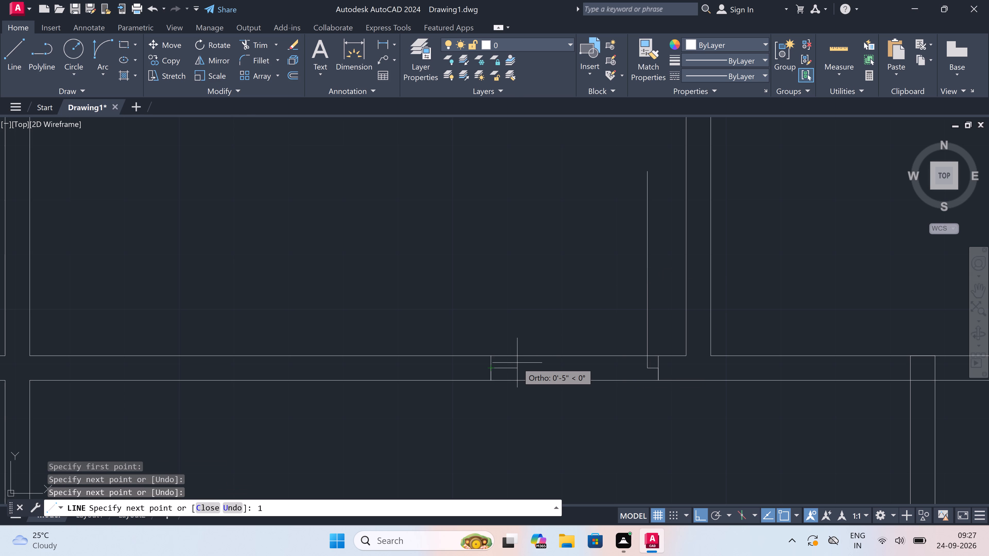
key("BackSpace")
key("2")
type("\"")
key("space")
key("Escape")
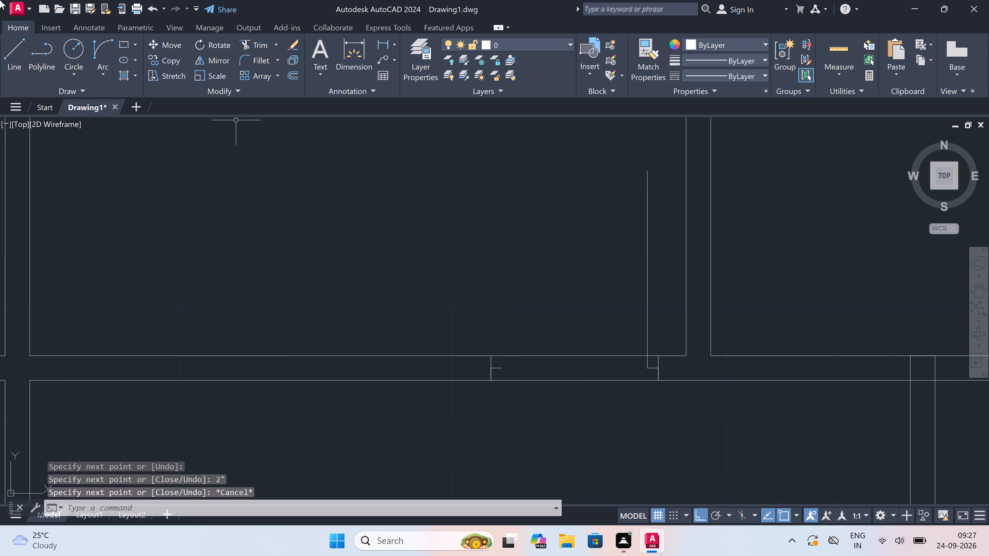
Draw the third room's door swing as a Start, End, Direction arc from the leaf's upper end to the opposite stop's end.
left_click(91, 54)
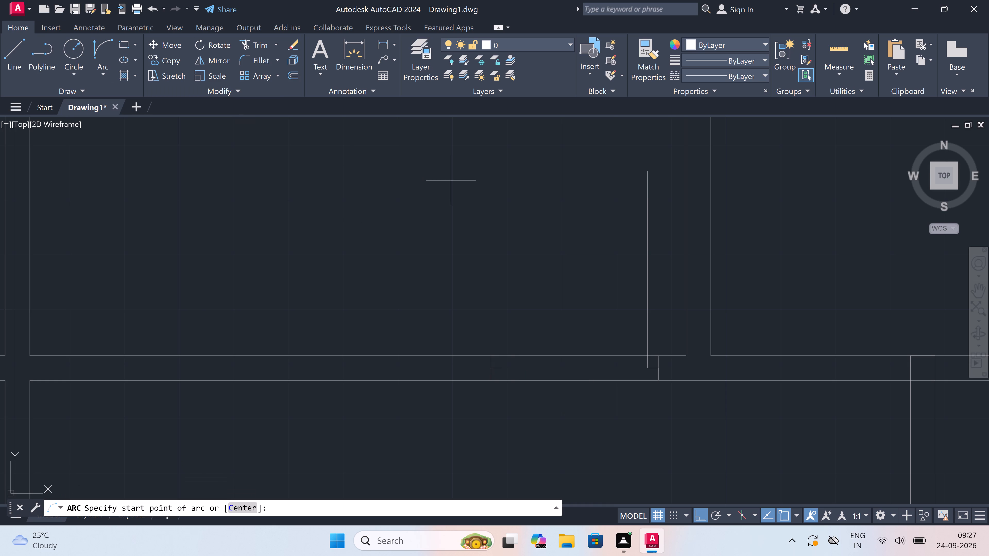
left_click(643, 169)
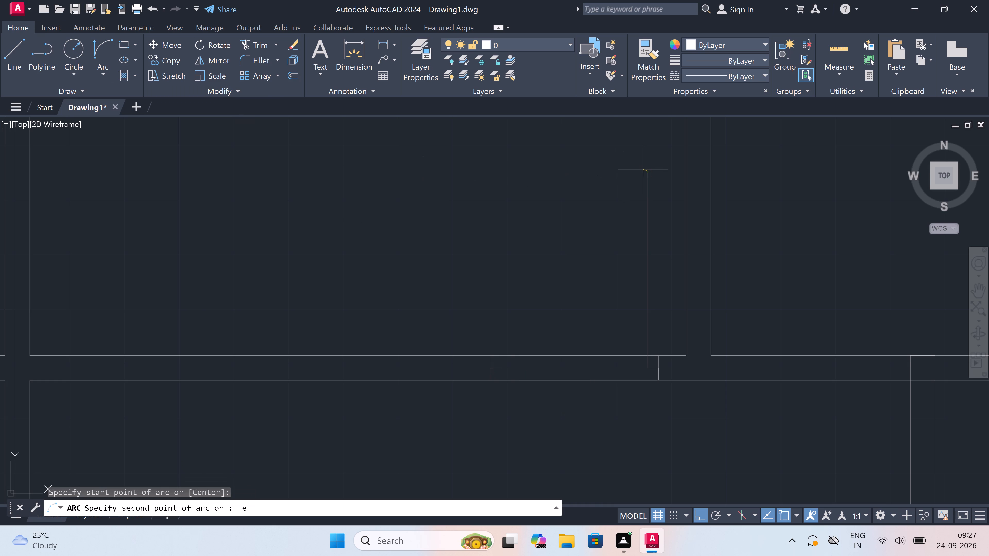
left_click(502, 365)
left_click_drag(469, 305, 471, 302)
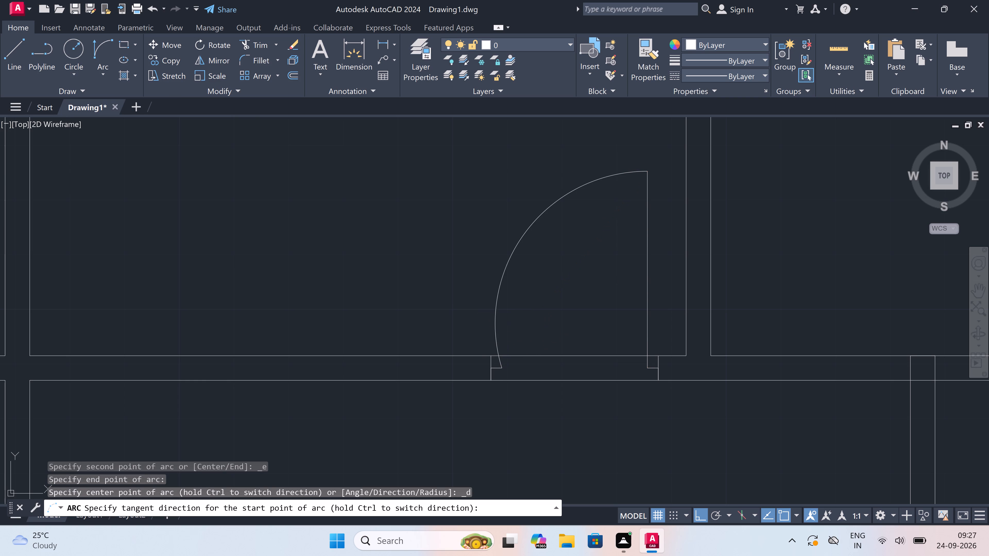
Trim both wall lines out of the third upper room's door opening.
key("t")
key("r")
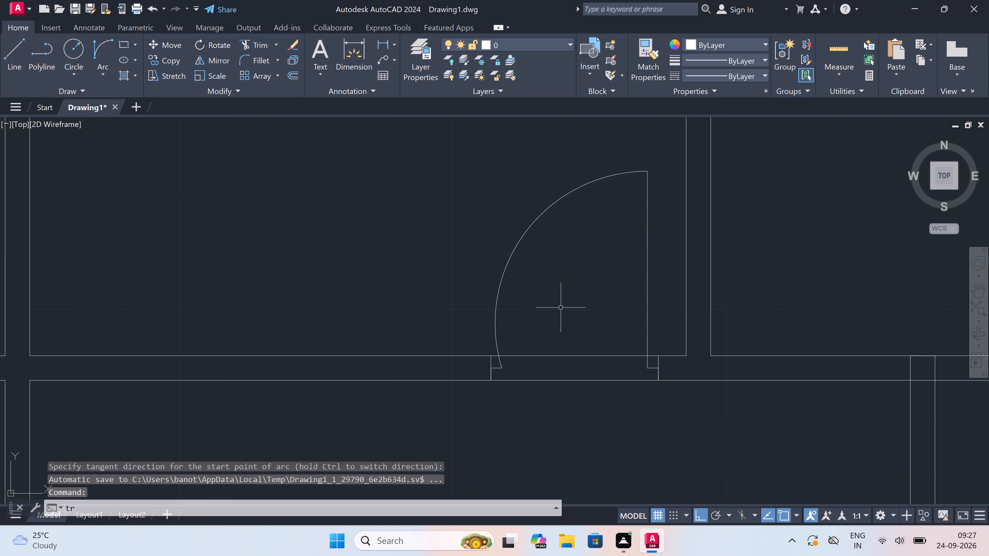
scroll(562, 306, "down", 1)
key("space")
left_click(564, 332)
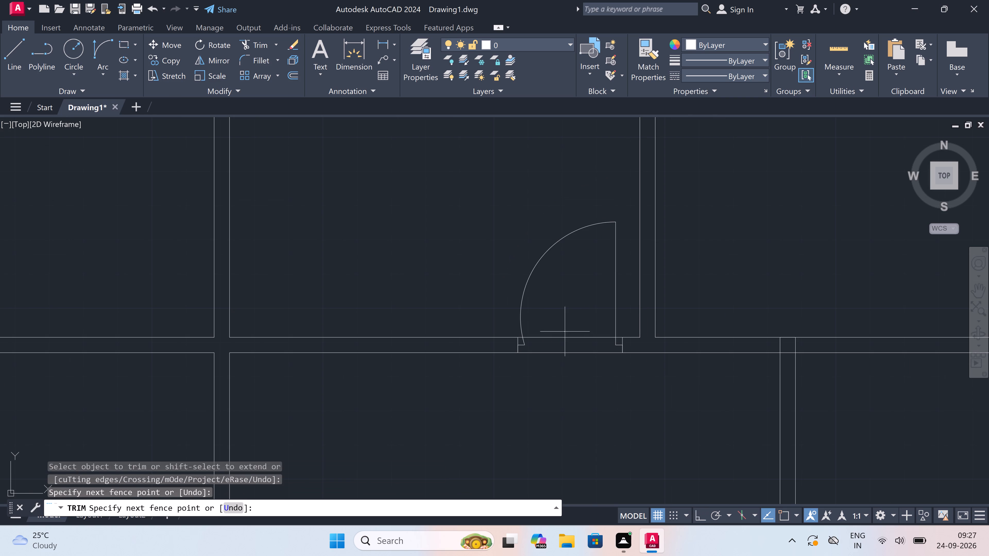
left_click(551, 366)
key("Escape")
Draw the fourth upper room's left door jamb across its bottom wall, with a 2" stop from its midpoint and a 2' leaf upward.
scroll(551, 361, "down", 3)
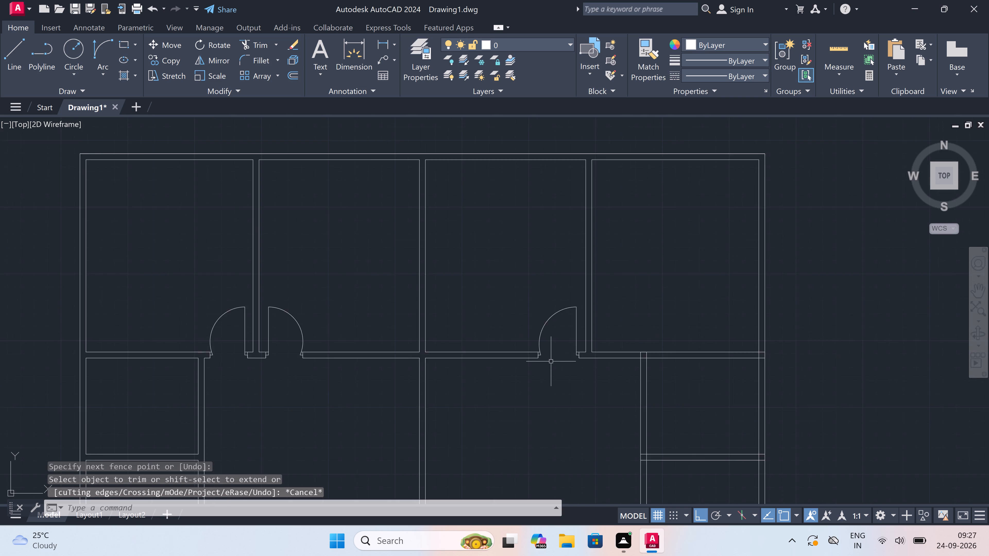
scroll(603, 354, "up", 3)
key("l")
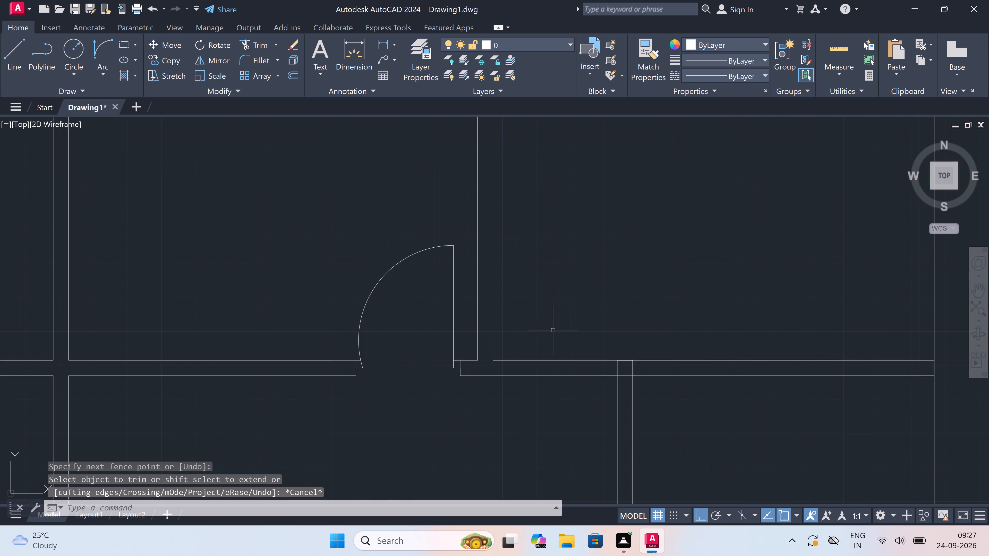
key("space")
left_click(515, 357)
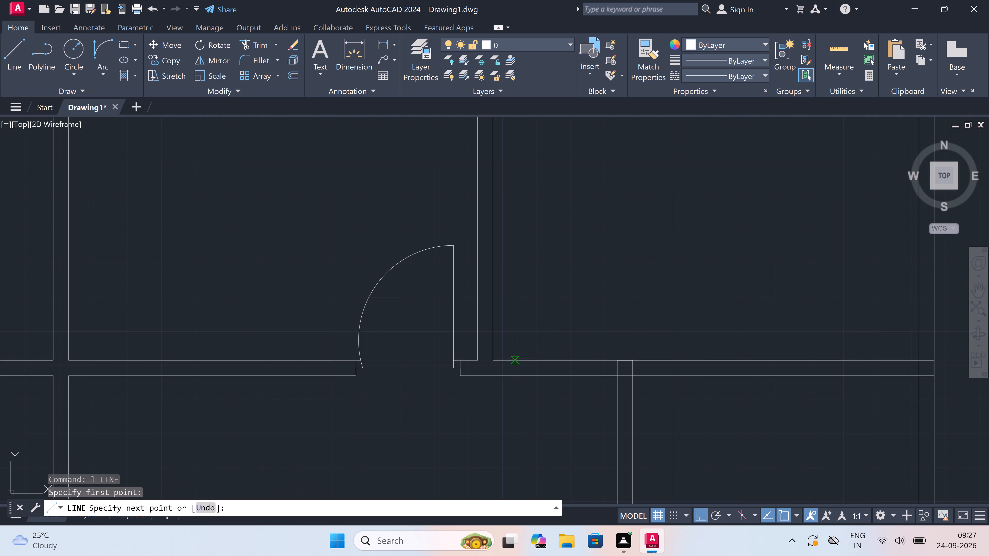
left_click(512, 374)
scroll(512, 369, "up", 3)
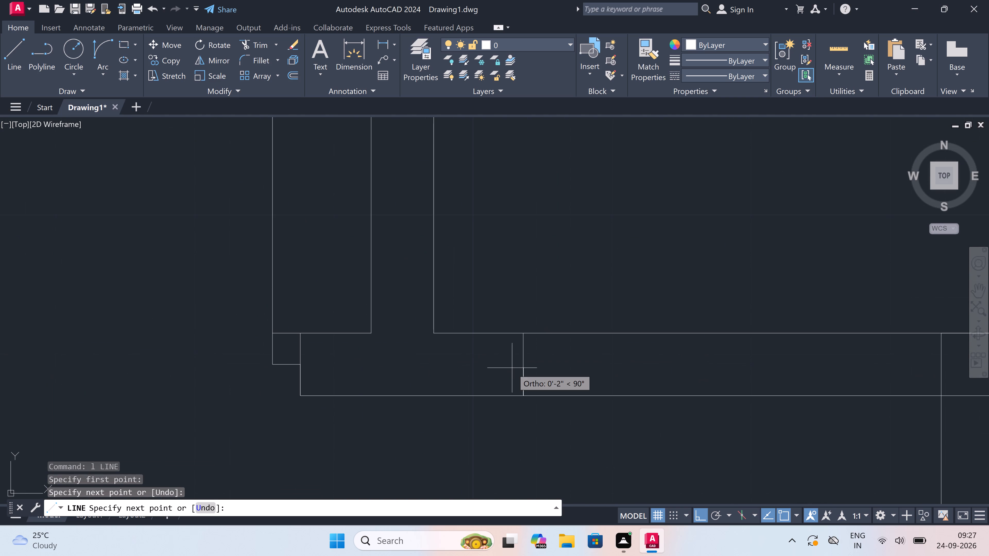
left_click_drag(525, 364, 528, 364)
type("2\"")
key("space")
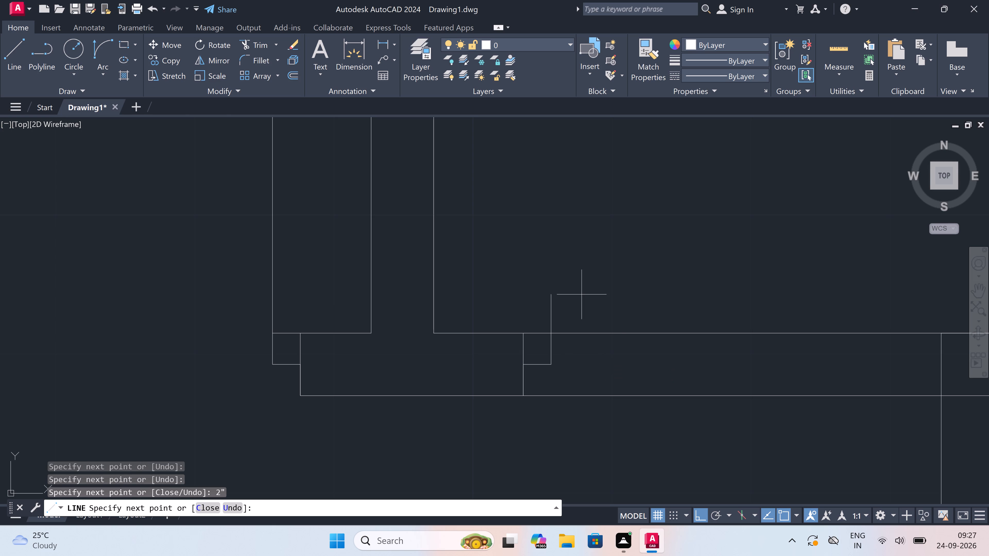
type("2'")
key("space")
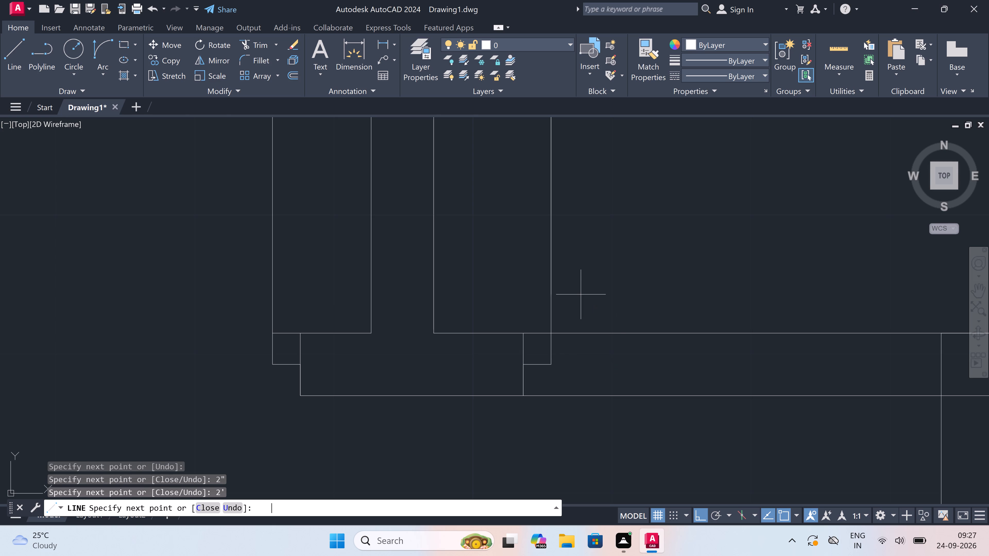
scroll(583, 297, "down", 3)
scroll(591, 251, "up", 2)
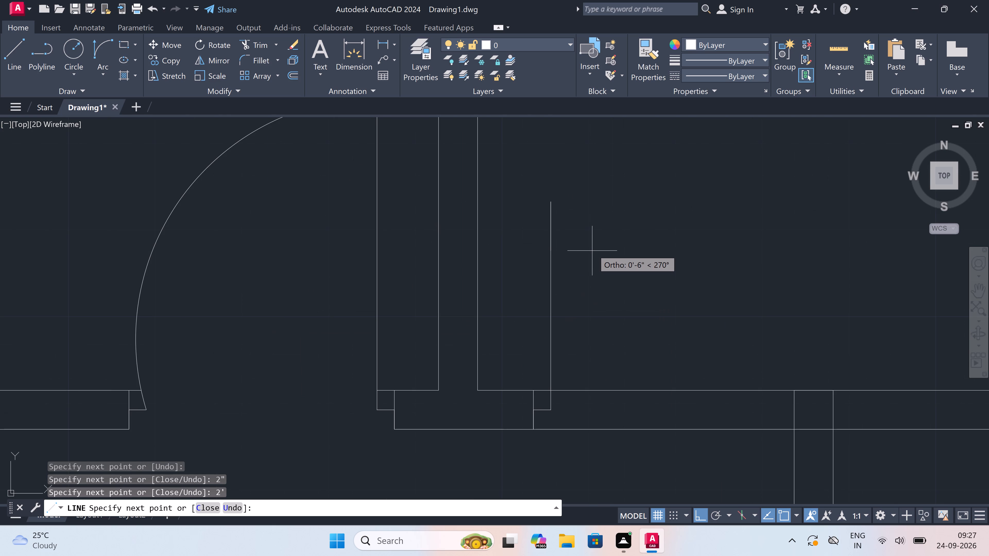
key("Escape")
Draw the fourth room's opposite door jamb across the wall, right of the leaf, with a 2" stop from its midpoint toward the opening.
key("space")
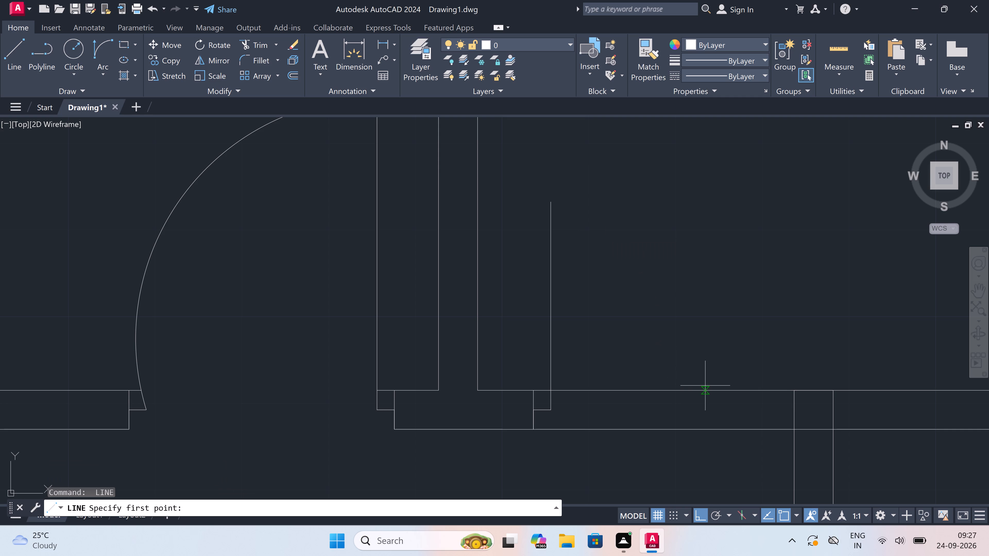
left_click(736, 390)
left_click(734, 428)
left_click(735, 410)
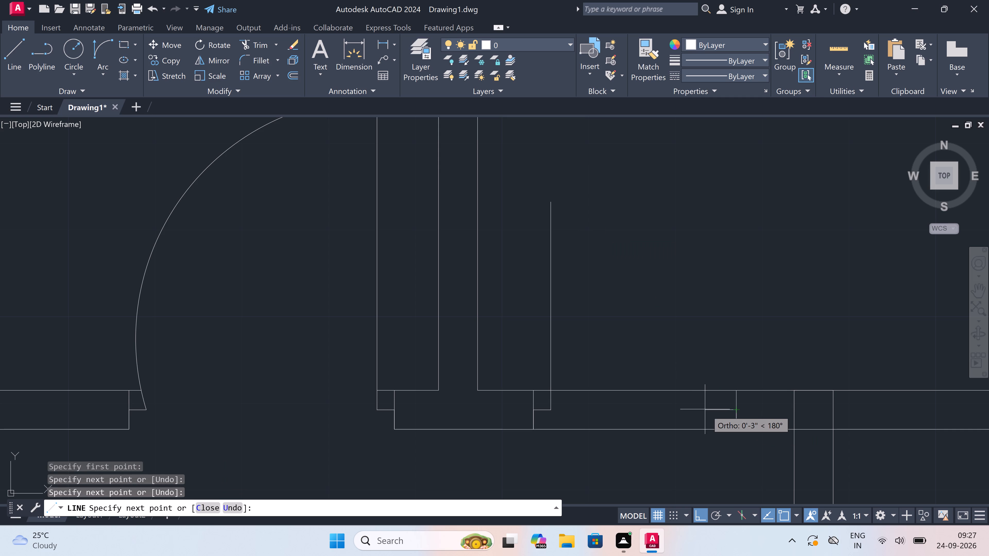
type("2\"")
key("space")
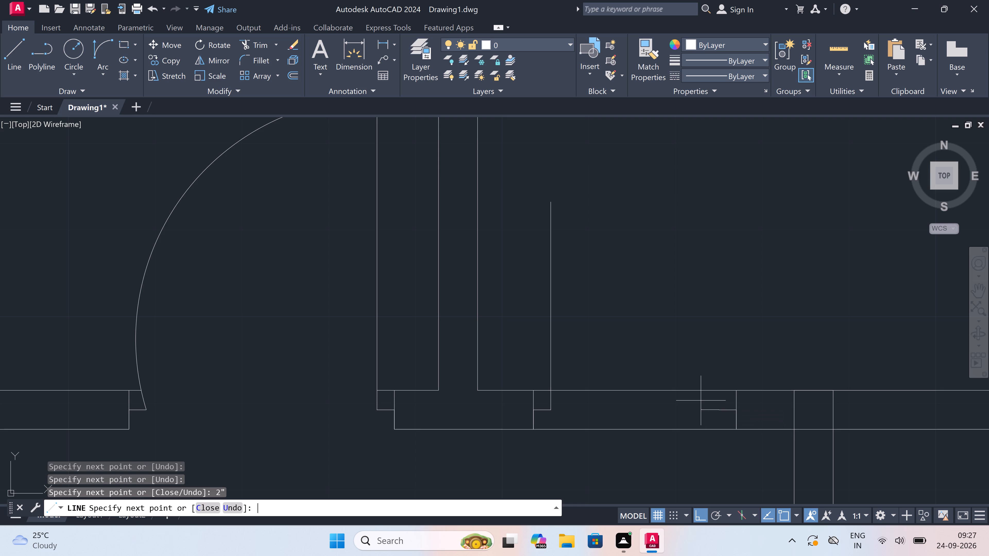
key("Escape")
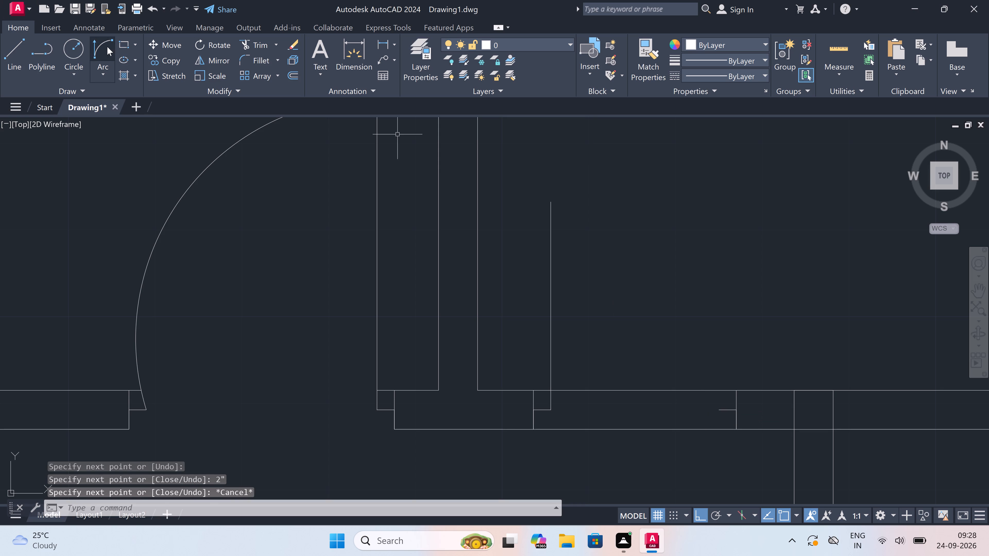
Draw the fourth room's door swing as a Start, End, Direction arc from the leaf's upper end to the opposite stop's end.
left_click(105, 46)
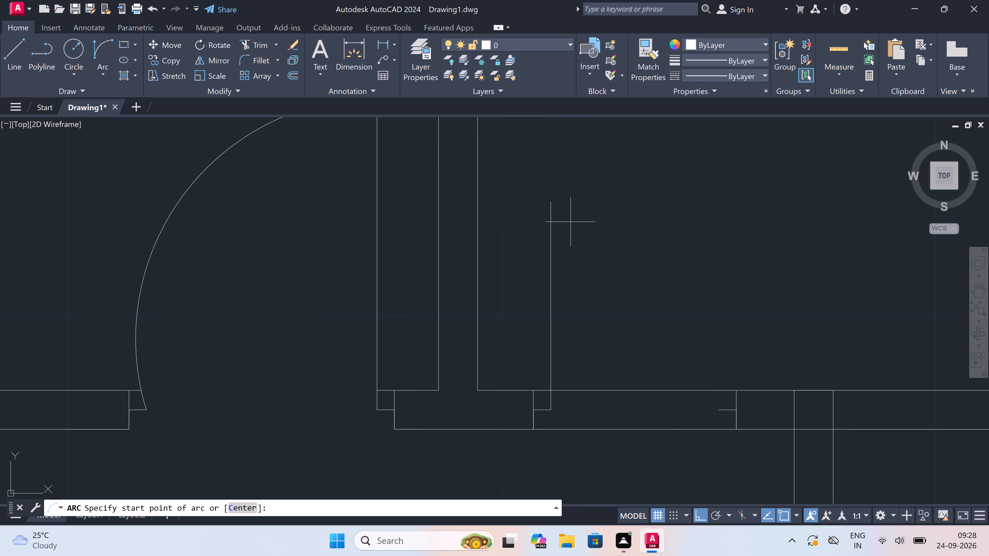
left_click_drag(545, 203, 552, 205)
left_click(722, 407)
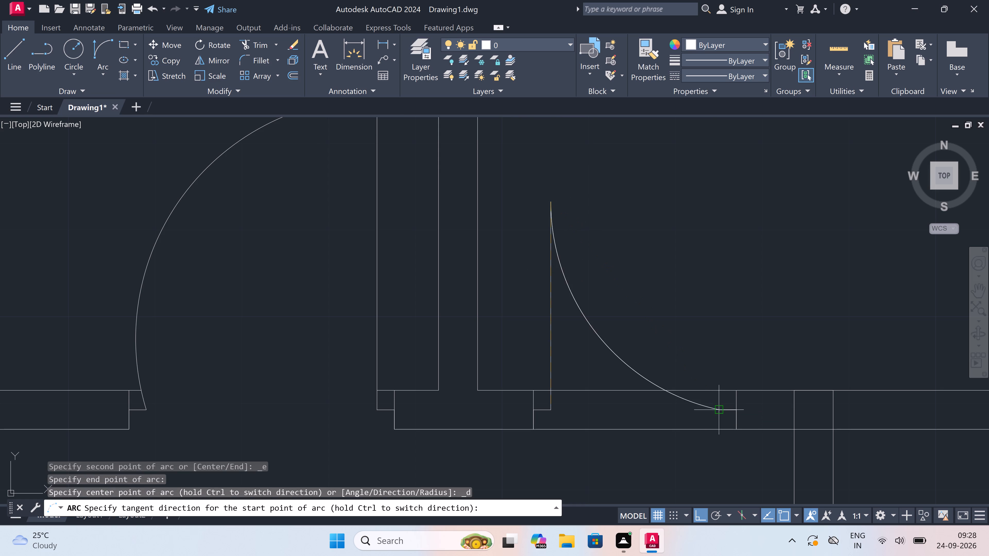
left_click(714, 295)
Trim both wall lines out of the fourth upper room's door opening.
key("t")
key("r")
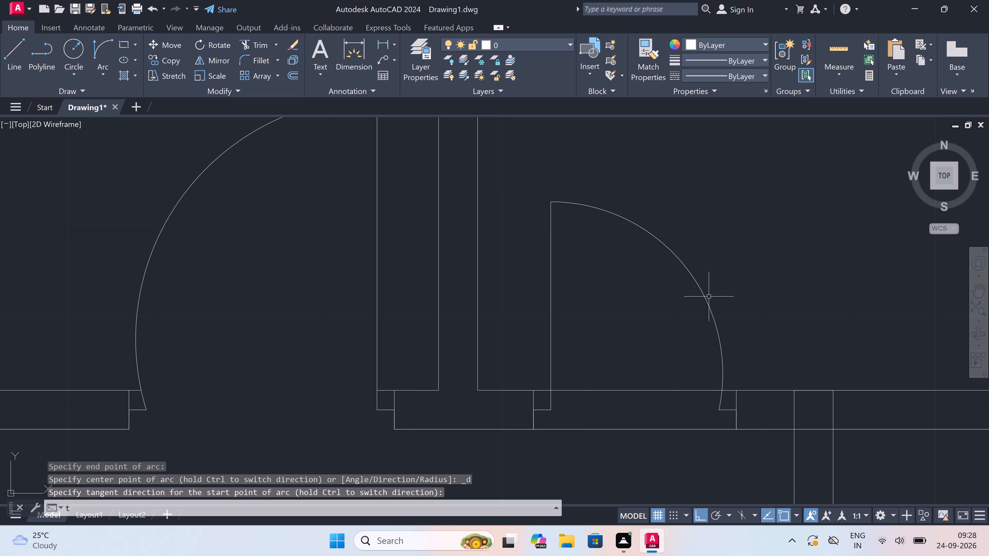
key("space")
scroll(647, 309, "down", 3)
scroll(640, 320, "up", 2)
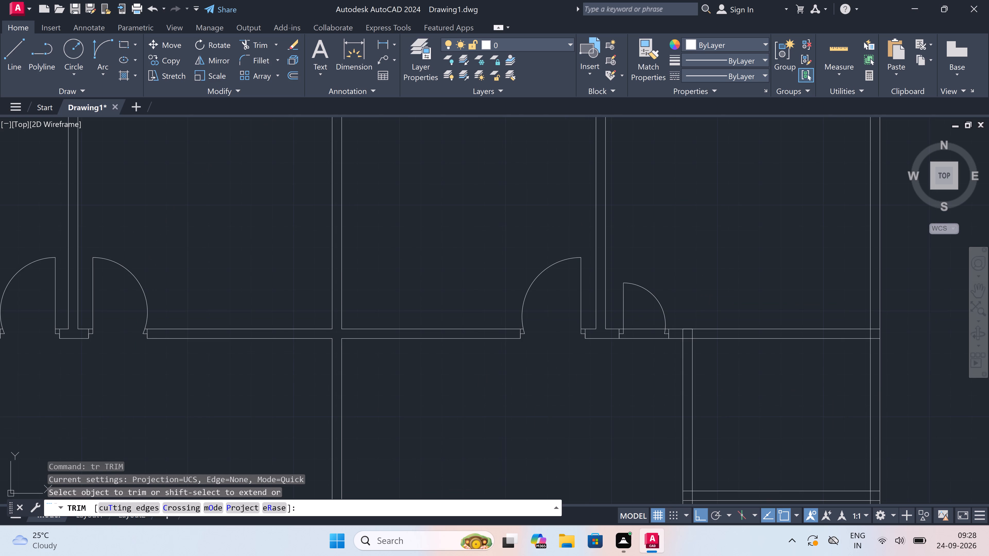
left_click_drag(639, 319, 639, 324)
left_click(635, 390)
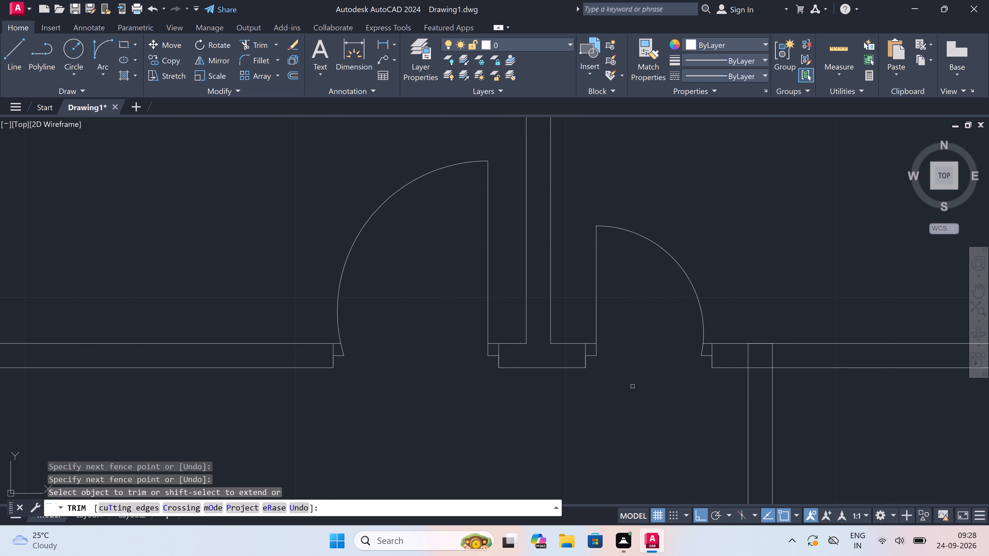
Trim the crossing lines where the small right-hand rooms' vertical wall meets the upper rooms' bottom wall, leaving an open T-junction.
scroll(633, 386, "down", 3)
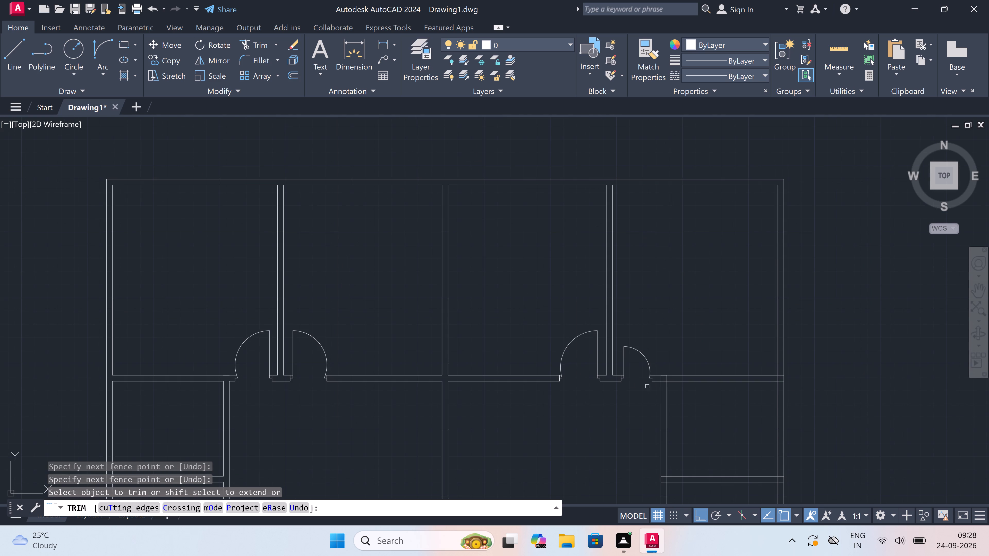
scroll(668, 371, "up", 4)
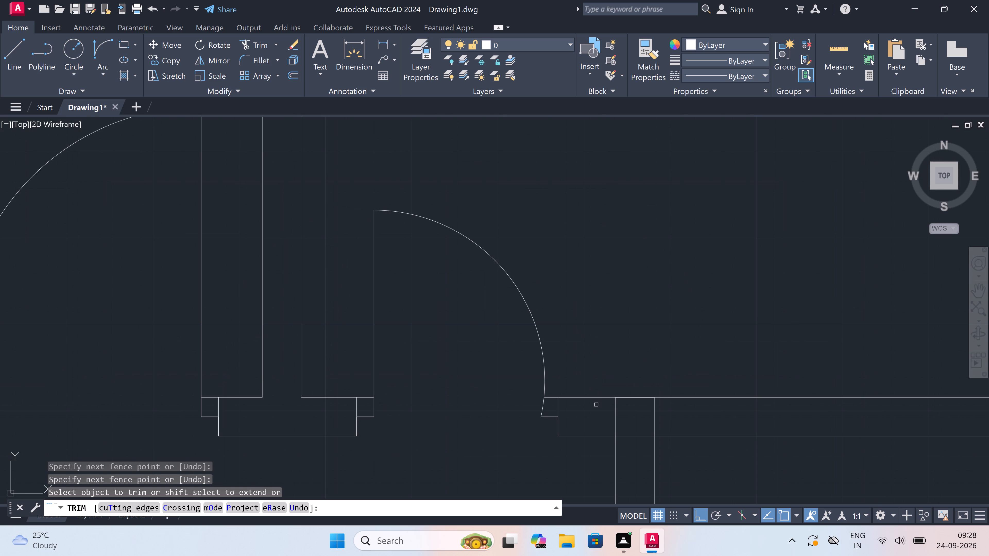
left_click_drag(598, 405, 626, 407)
left_click(668, 408)
scroll(656, 409, "down", 3)
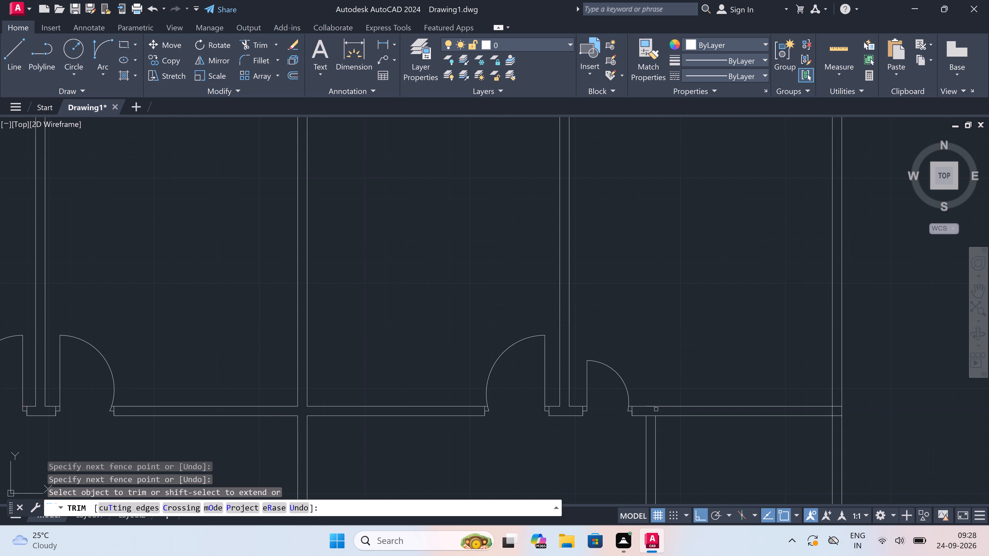
scroll(654, 412, "up", 3)
left_click_drag(643, 412, 643, 415)
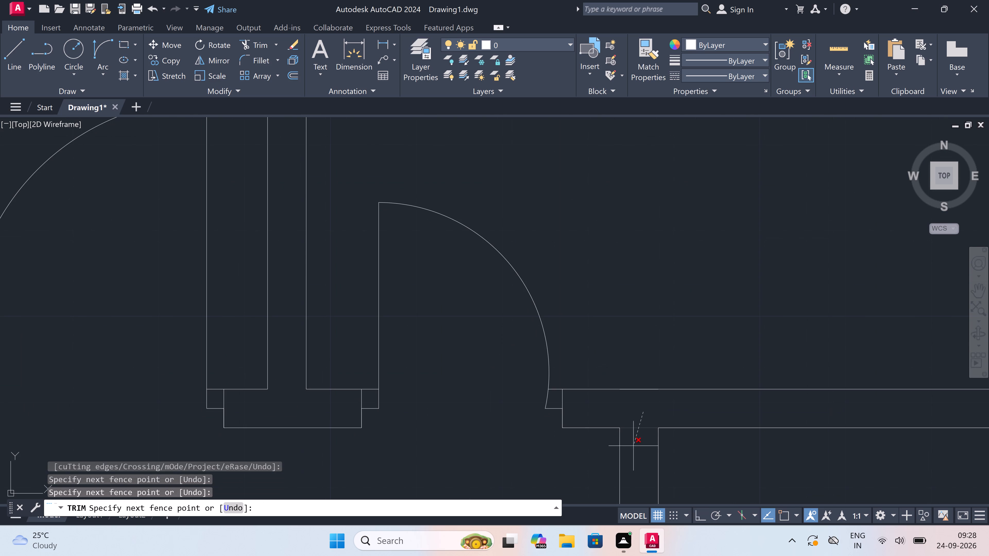
left_click(633, 445)
Trim the upper rooms' bottom wall into the right outer wall, removing the line ends past the inner face and the face between them.
scroll(632, 432, "down", 9)
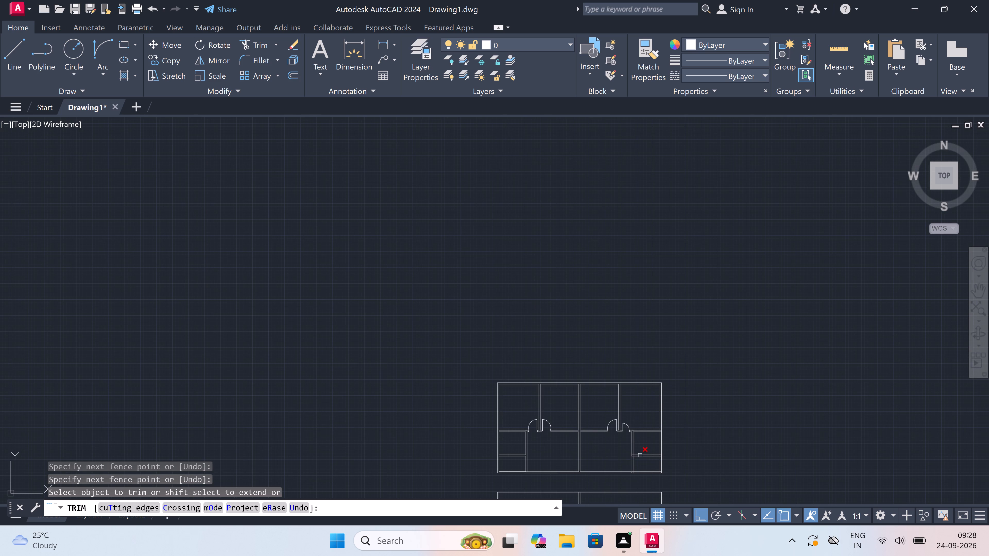
scroll(655, 434, "up", 7)
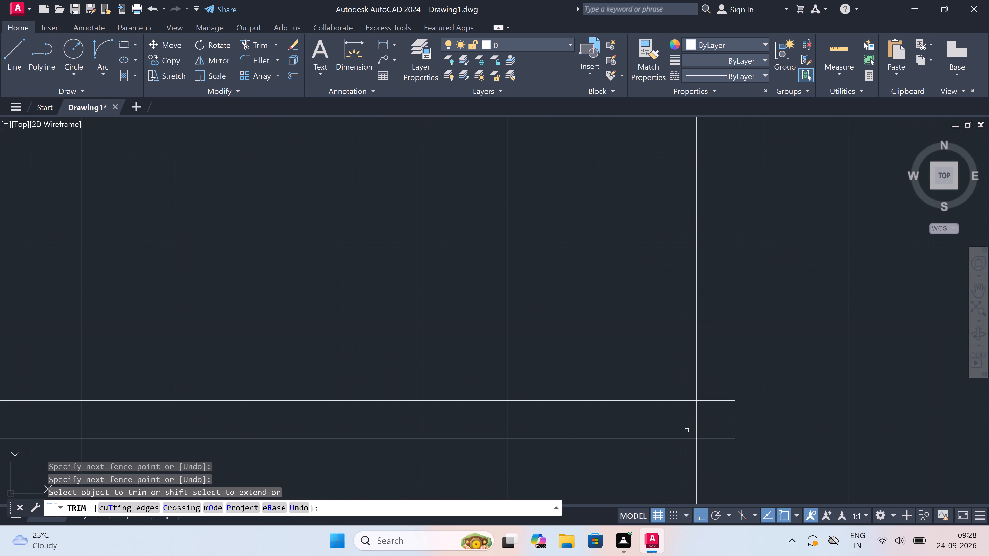
left_click(706, 451)
left_click(707, 403)
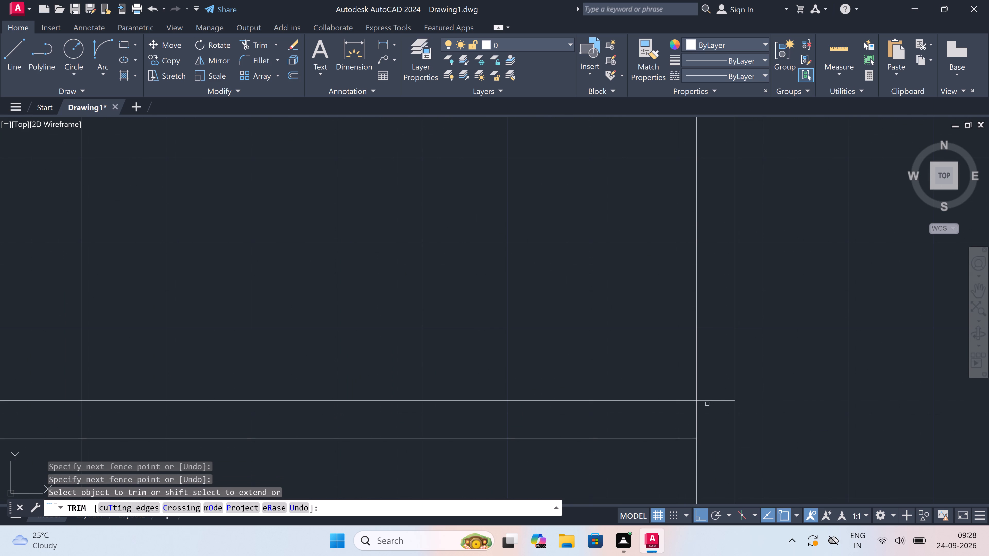
left_click(707, 407)
left_click(710, 391)
left_click_drag(707, 412, 703, 415)
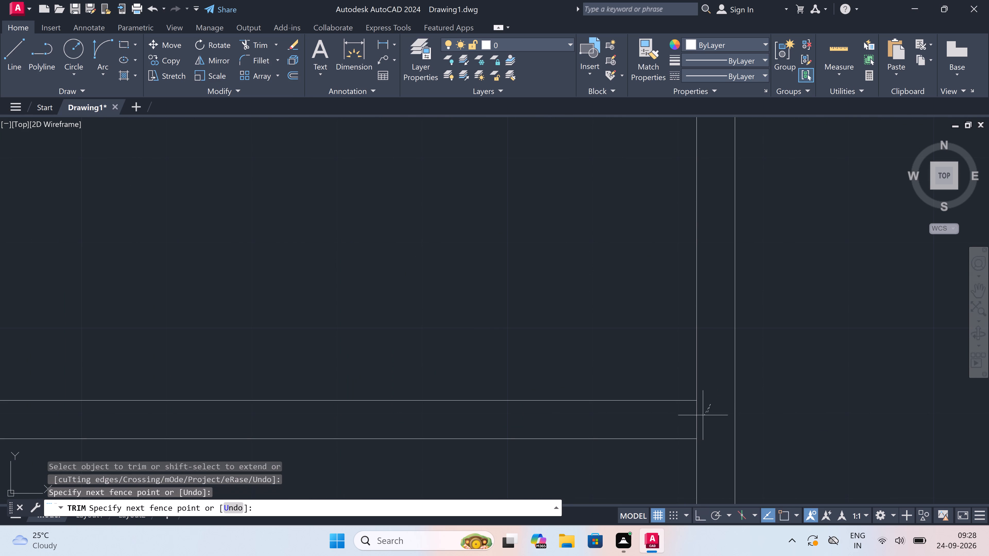
left_click(672, 428)
left_click(699, 420)
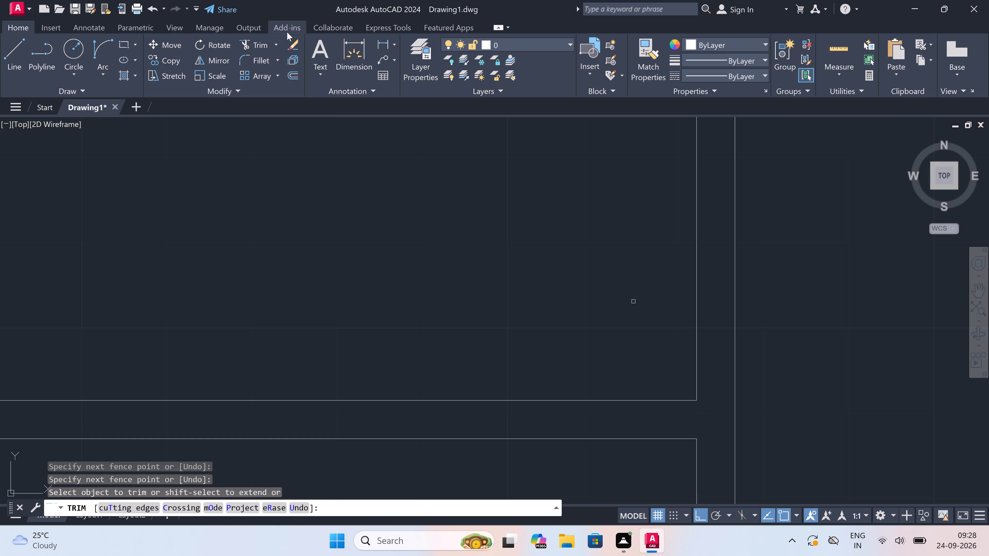
Trim the partition between the two small right-hand rooms into an open T-junction with their left vertical wall.
scroll(281, 36, "down", 5)
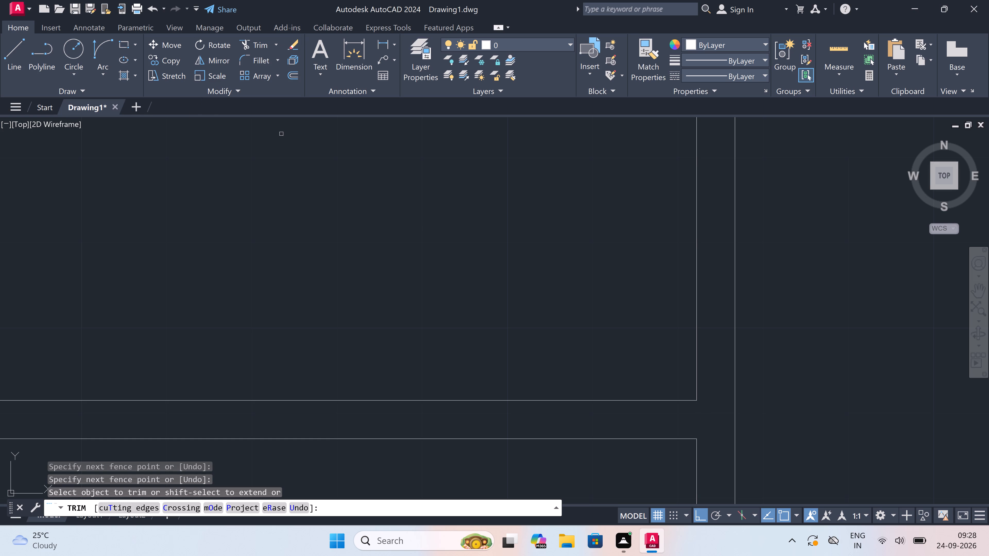
scroll(464, 265, "down", 5)
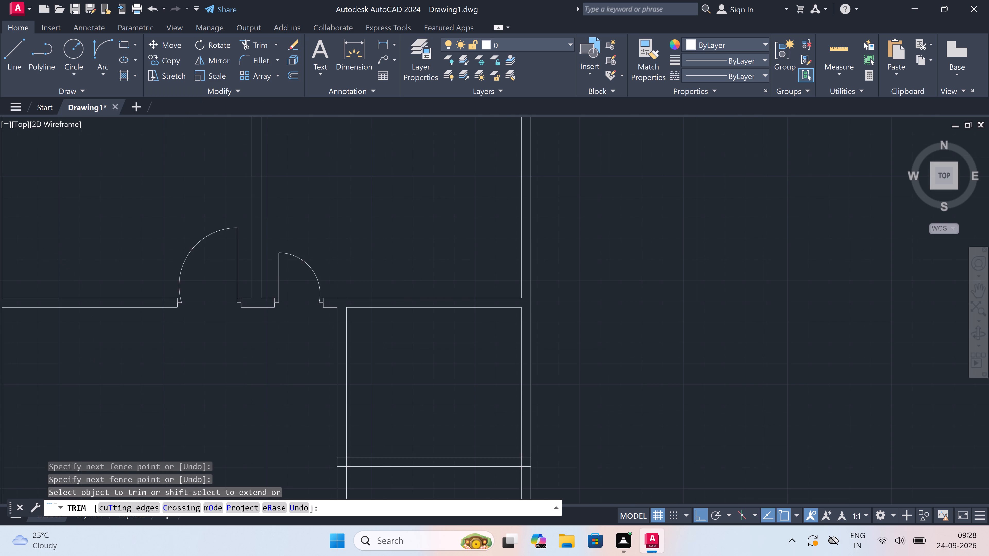
scroll(418, 339, "up", 3)
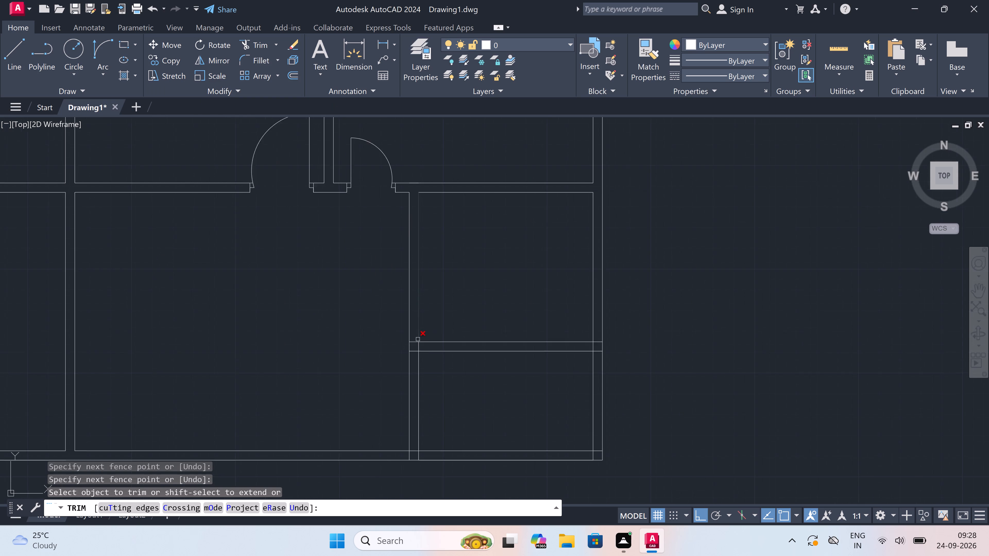
scroll(411, 347, "up", 1)
left_click(411, 333)
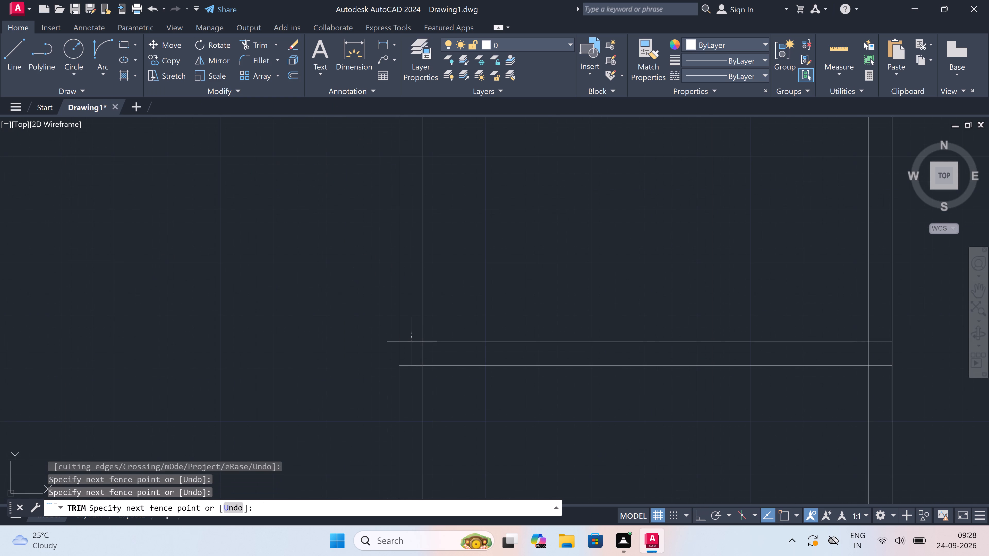
left_click(410, 425)
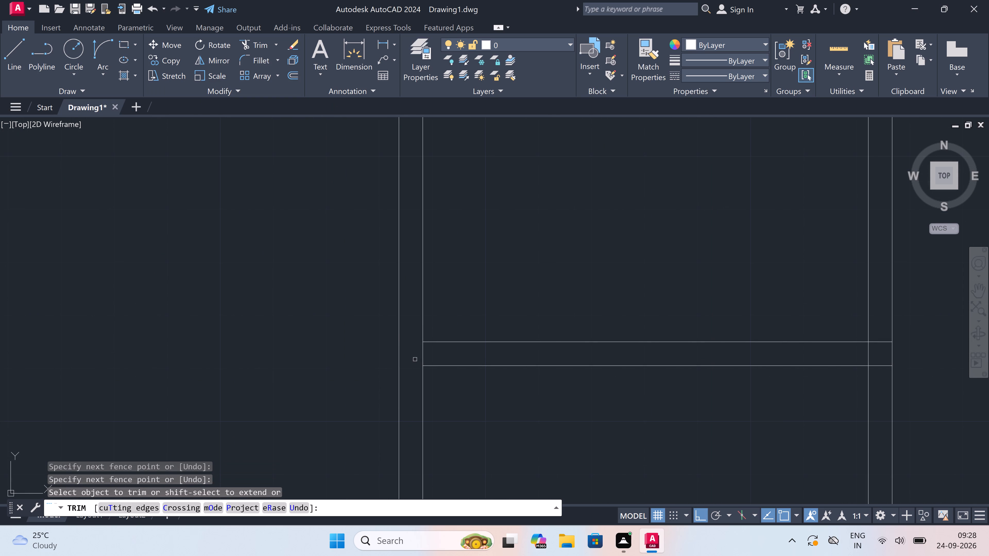
left_click_drag(418, 356, 420, 354)
left_click(437, 351)
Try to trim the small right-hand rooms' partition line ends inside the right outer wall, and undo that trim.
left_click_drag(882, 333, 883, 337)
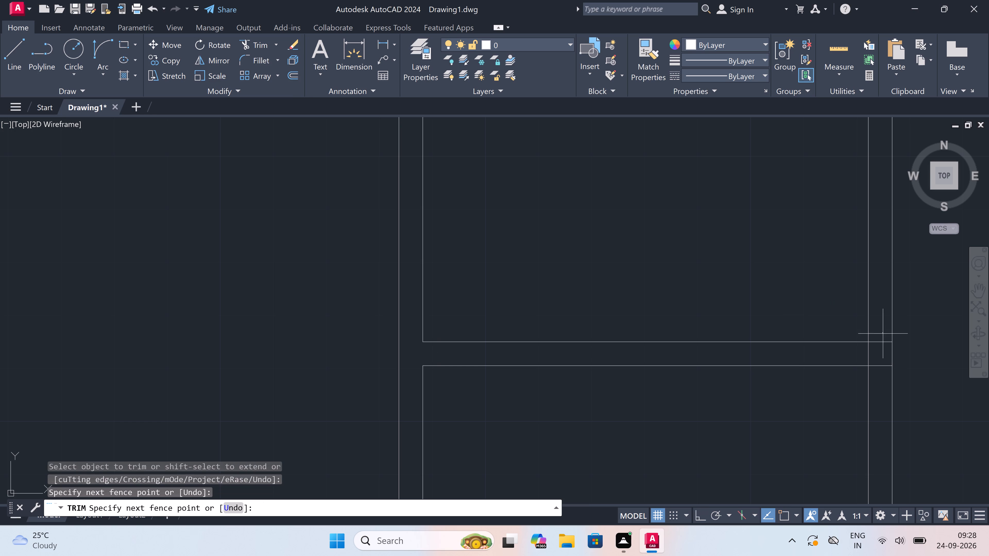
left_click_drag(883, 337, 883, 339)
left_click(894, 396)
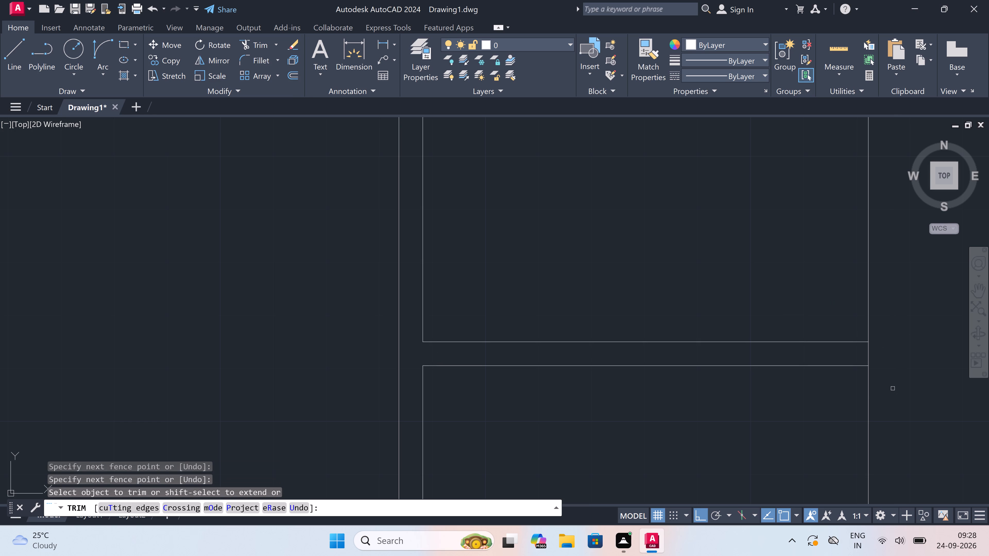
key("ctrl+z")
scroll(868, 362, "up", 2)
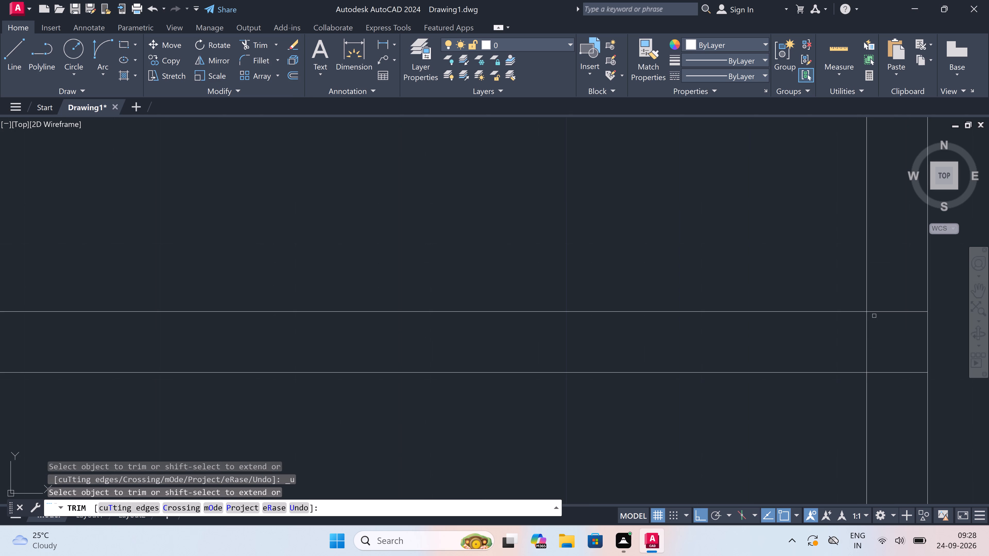
Trim the partition between the small right-hand rooms into the right outer wall, removing its line ends and the inner face between them.
left_click(878, 310)
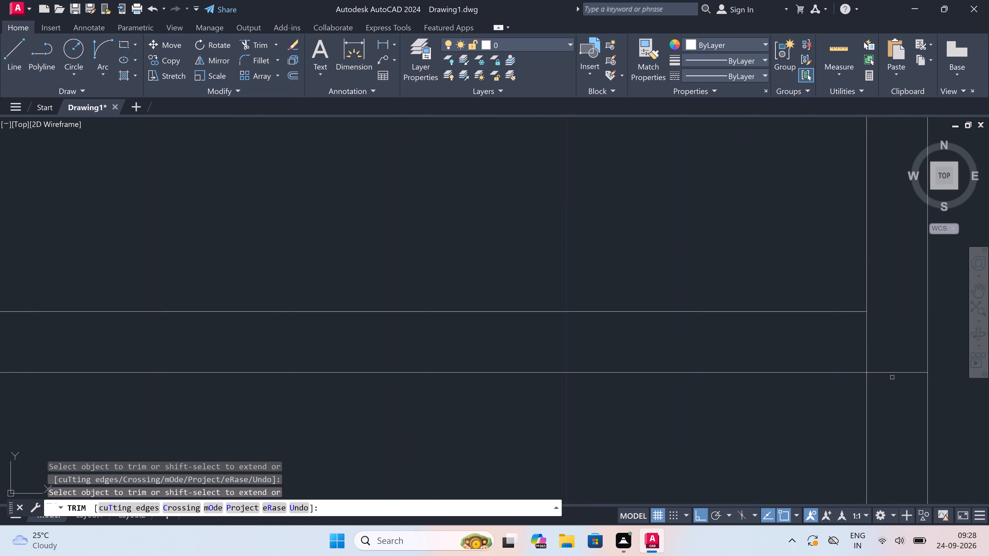
left_click(892, 377)
left_click(891, 363)
left_click(885, 347)
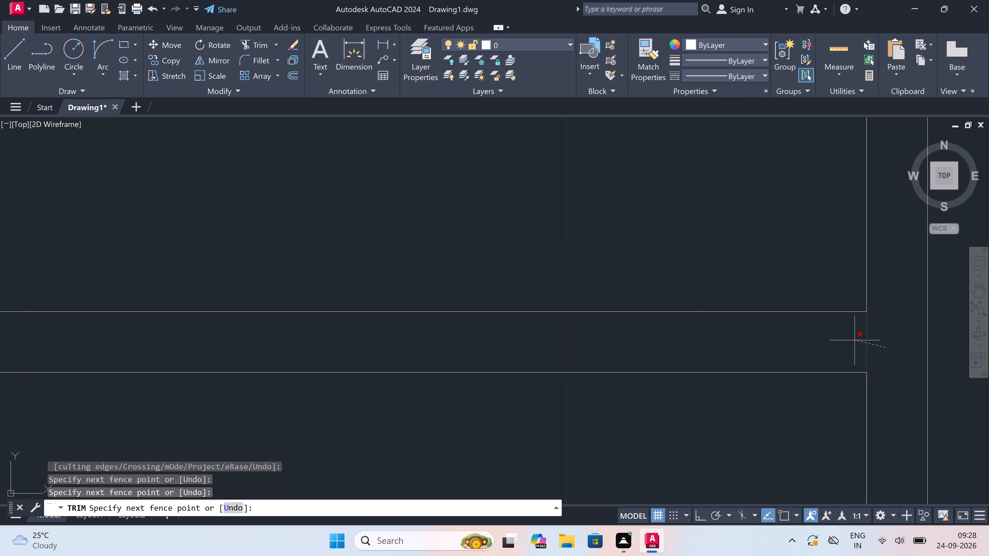
left_click(846, 341)
Trim the overlapping inner face lines at the plan's bottom-right outer wall corner into a clean corner.
scroll(846, 341, "down", 6)
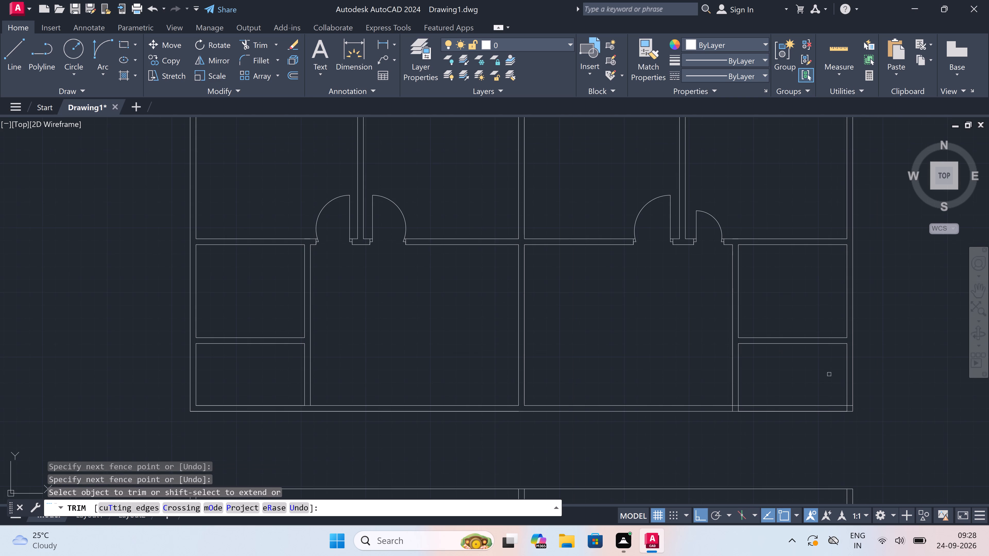
scroll(862, 414, "up", 3)
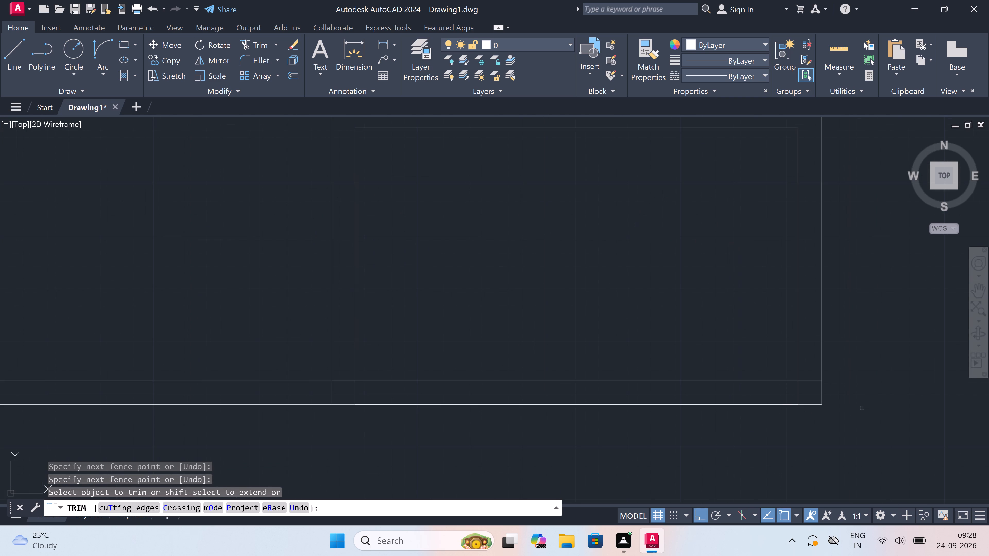
scroll(781, 402, "up", 1)
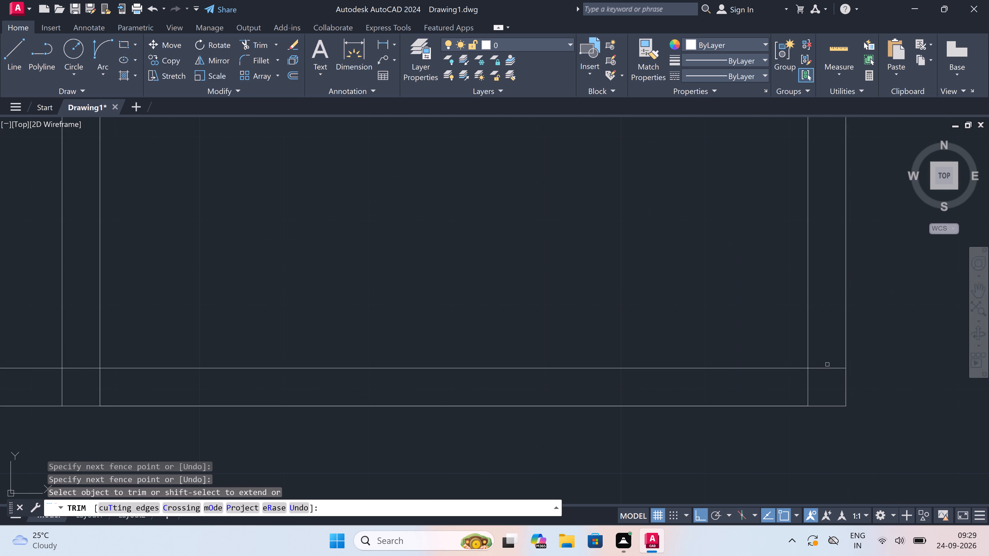
left_click(828, 364)
left_click(825, 383)
left_click_drag(825, 383, 822, 385)
left_click_drag(765, 401, 772, 393)
left_click(837, 368)
Trim the small right-hand rooms' left vertical wall into the bottom outer wall, leaving an open T-junction.
scroll(835, 369, "down", 4)
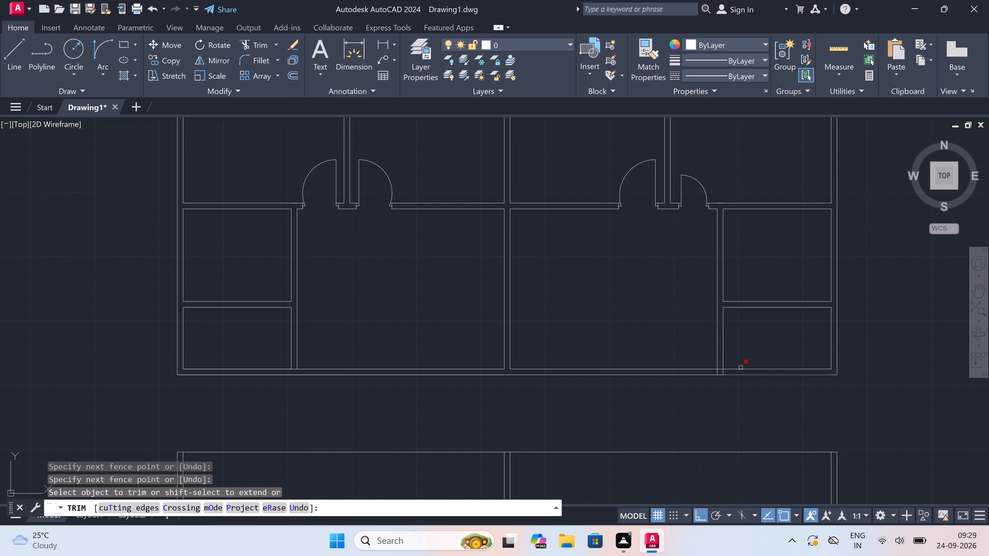
scroll(741, 368, "up", 2)
scroll(689, 386, "up", 2)
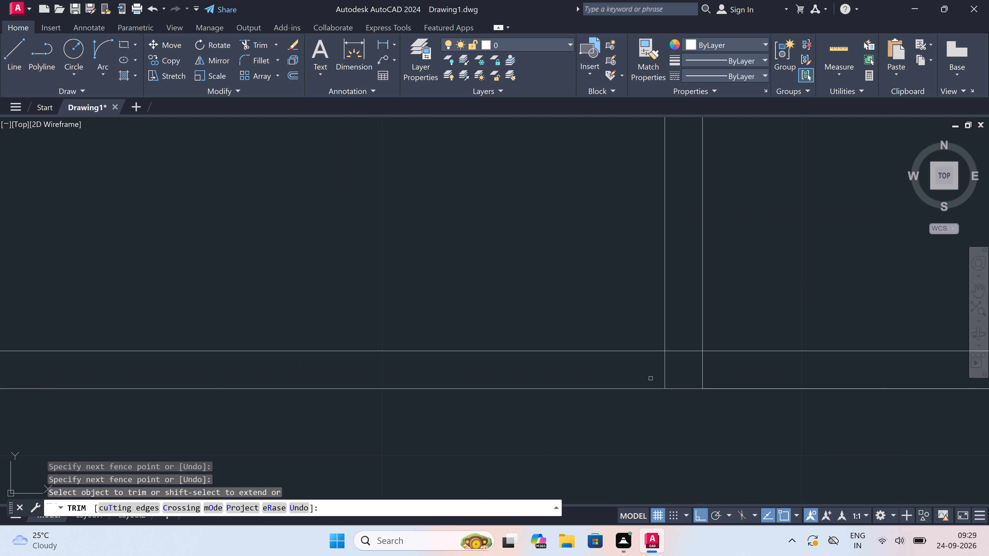
scroll(620, 368, "up", 2)
left_click_drag(620, 367, 625, 367)
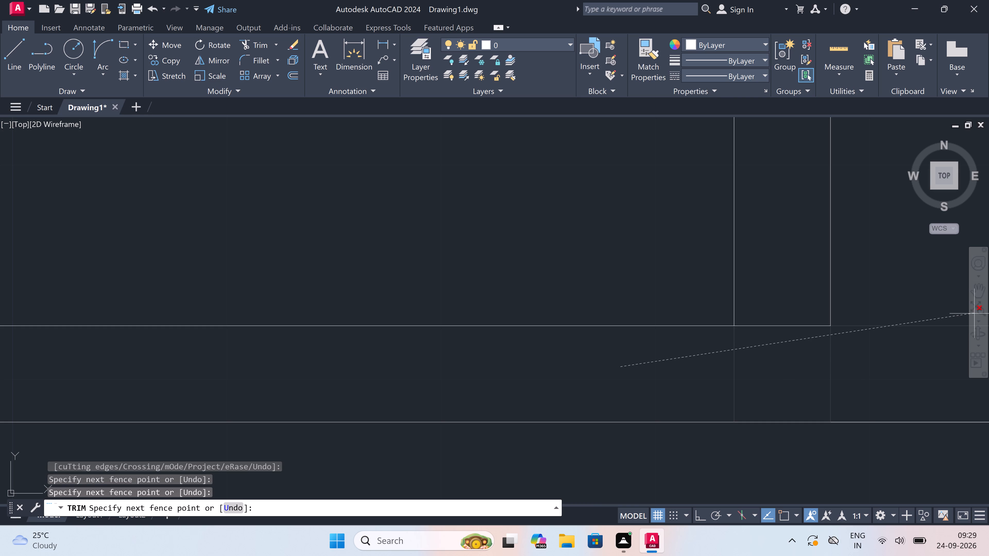
left_click(926, 350)
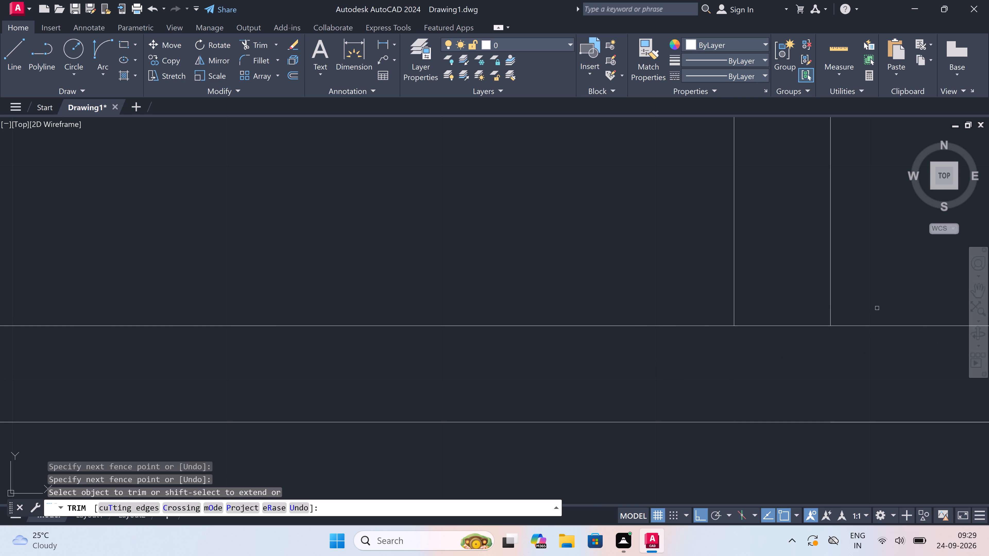
left_click_drag(803, 322, 802, 325)
left_click(799, 352)
key("Escape")
Draw two jamb lines across the left wall of the upper small right-hand room, marking both sides of a door opening.
scroll(694, 403, "down", 3)
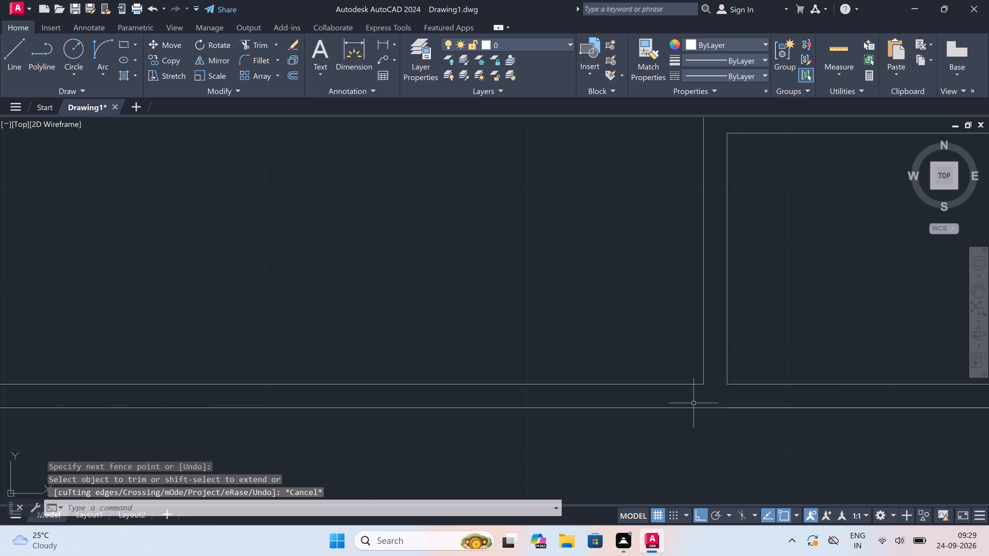
scroll(694, 403, "down", 3)
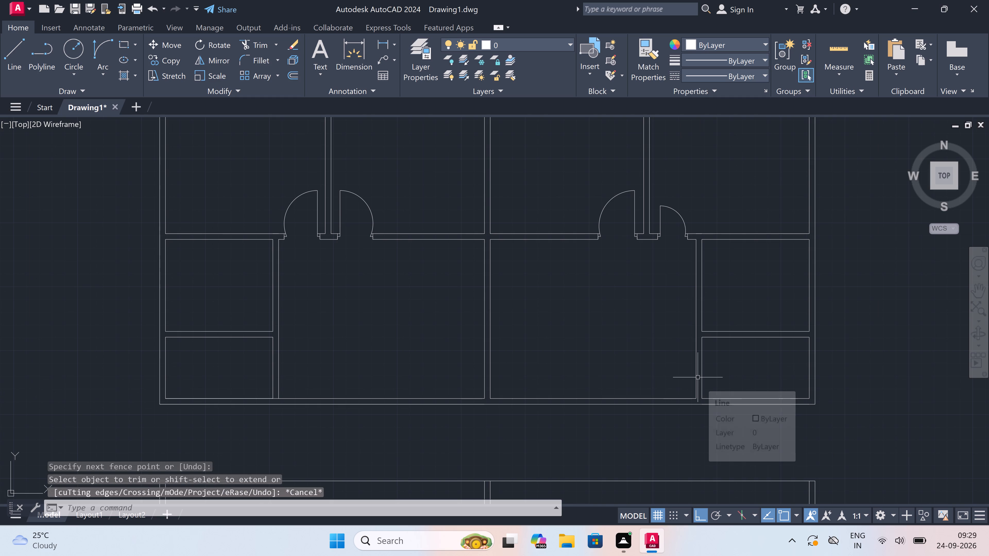
scroll(720, 255, "up", 2)
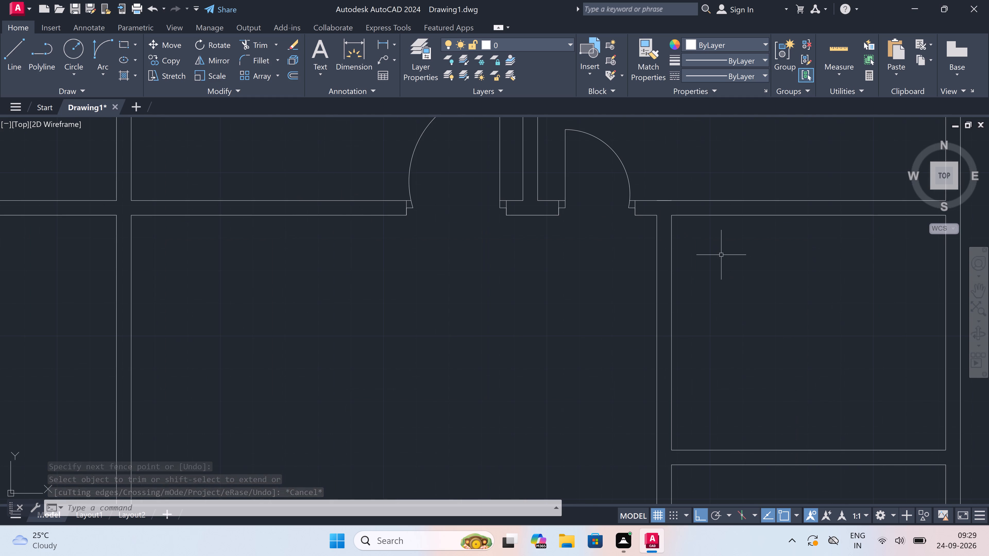
key("l")
key("space")
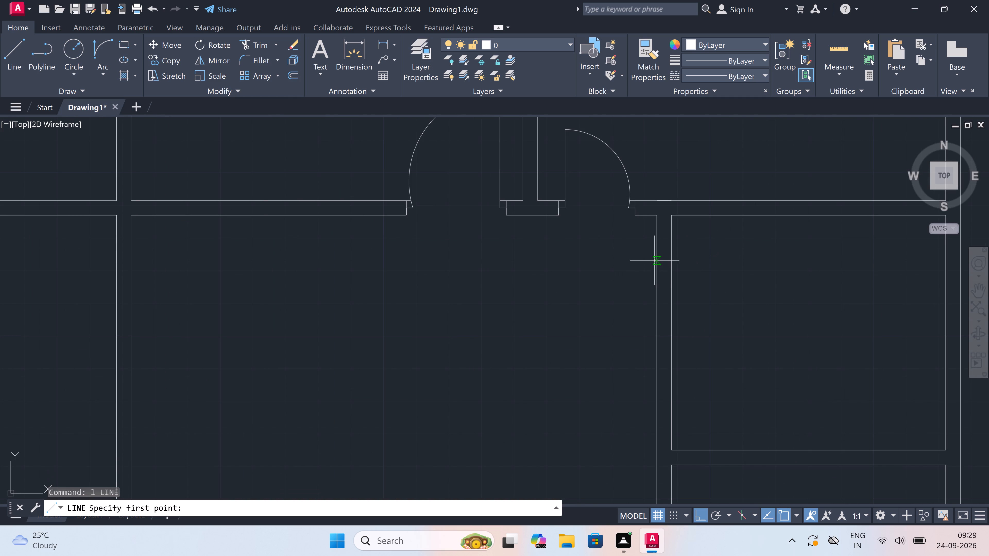
left_click(655, 260)
left_click(675, 259)
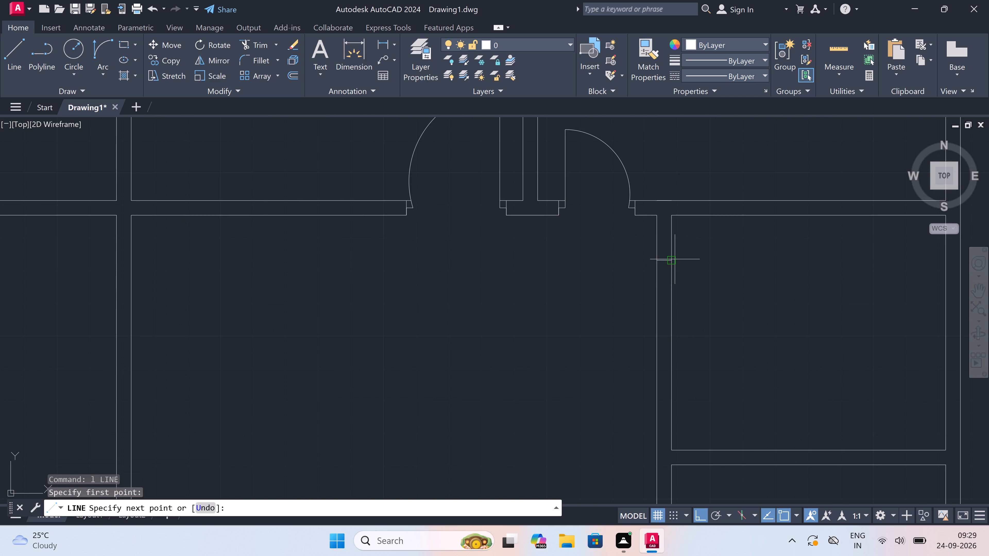
key("Escape")
key("space")
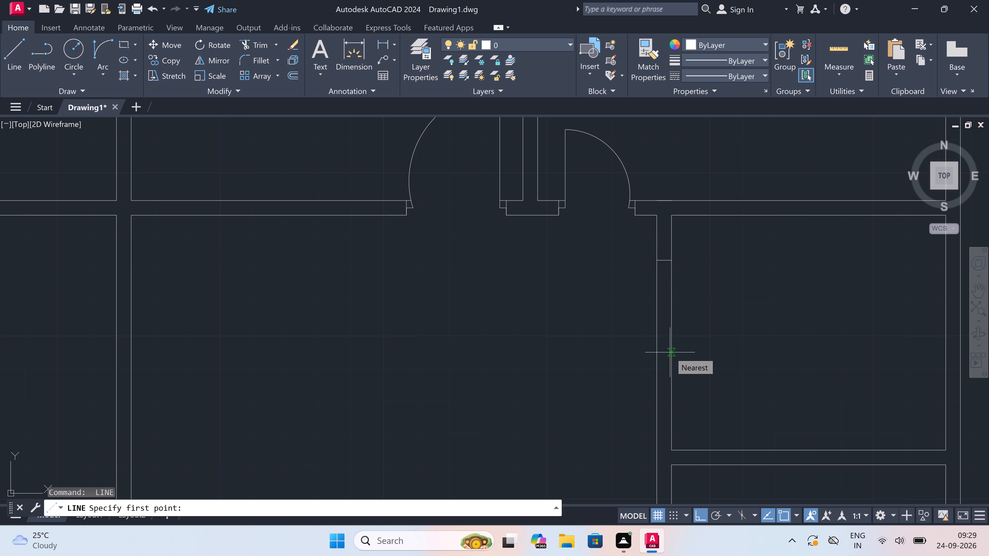
left_click(670, 352)
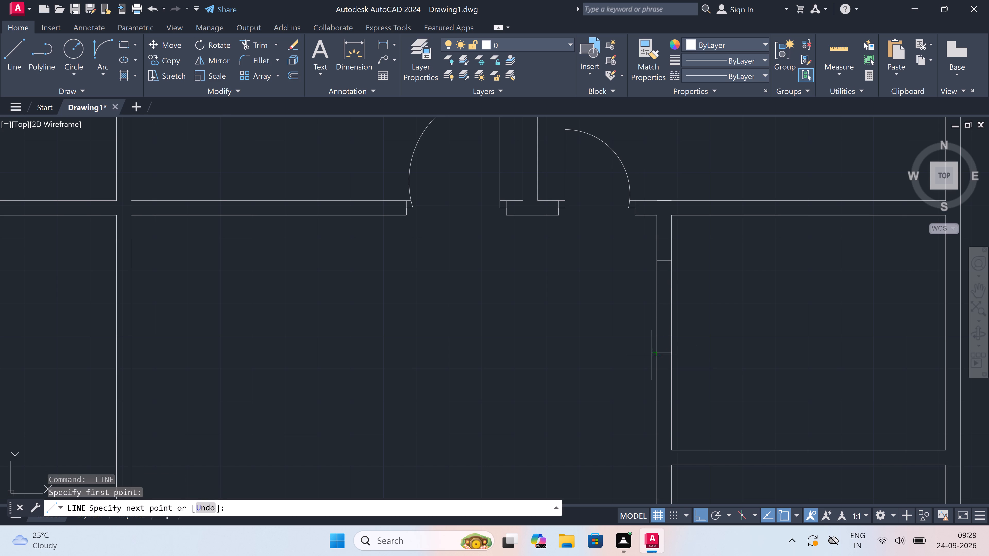
left_click(654, 353)
key("Escape")
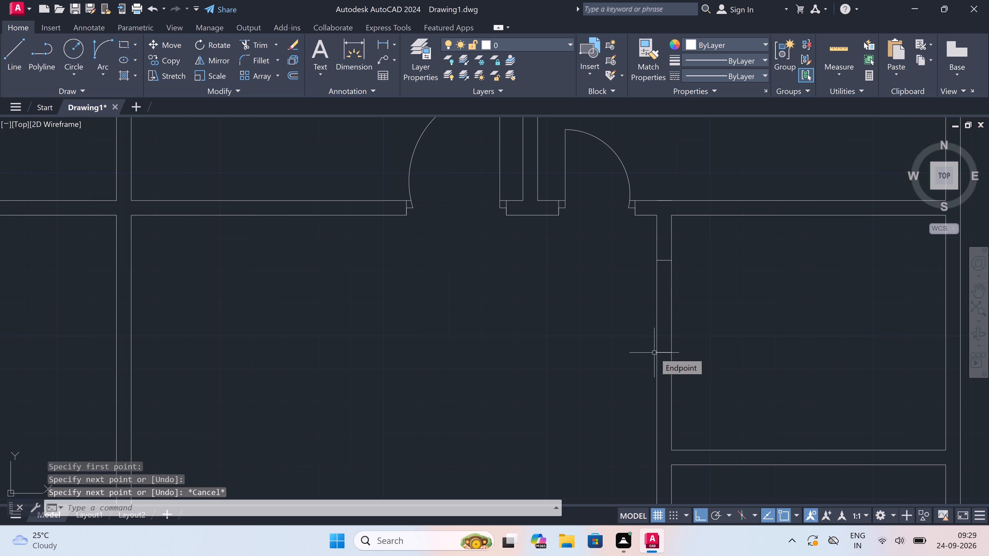
Draw the lower small right-hand room's upper door jamb across its left wall, with a 2" stop from mid-jamb and a 2' leaf into the room.
scroll(662, 347, "down", 1)
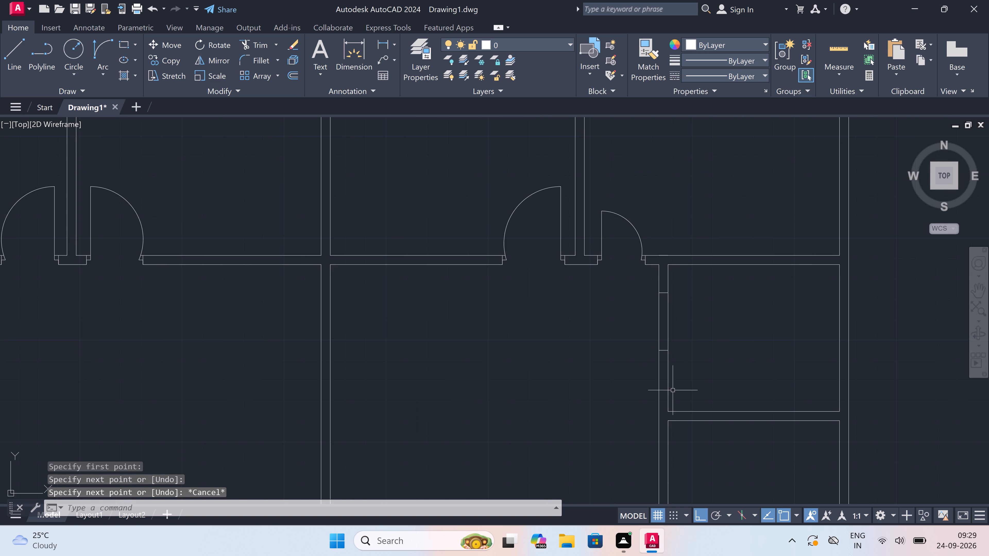
scroll(661, 478, "up", 1)
key("space")
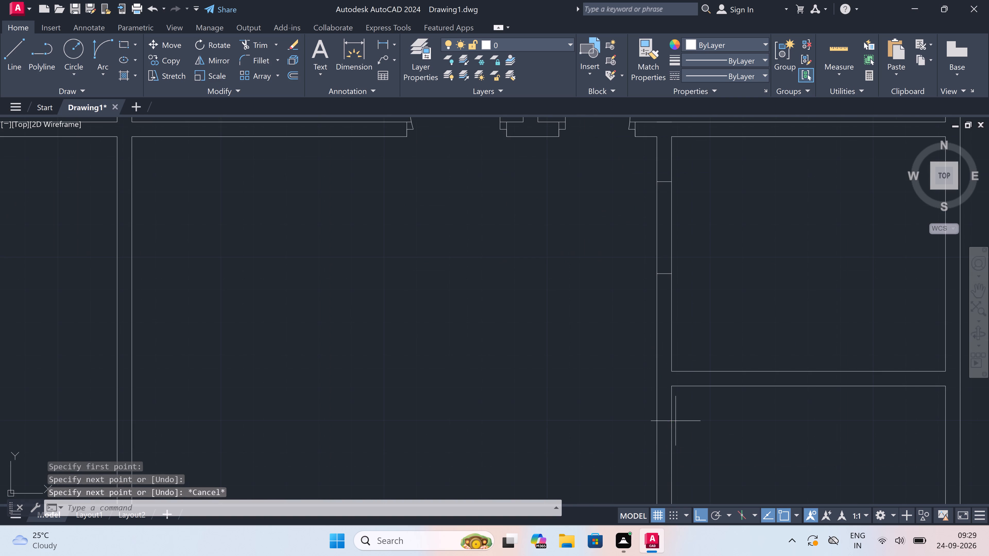
left_click(671, 409)
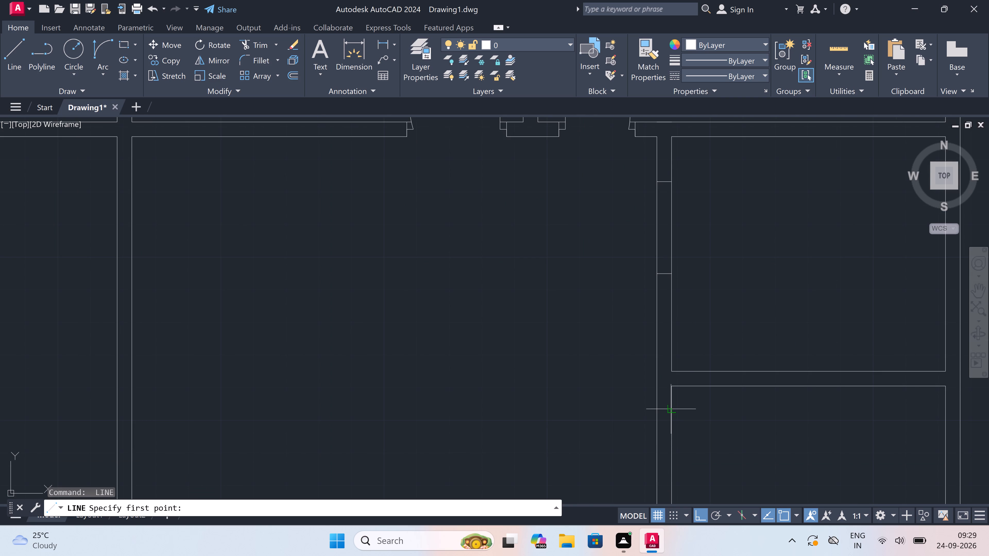
left_click(658, 409)
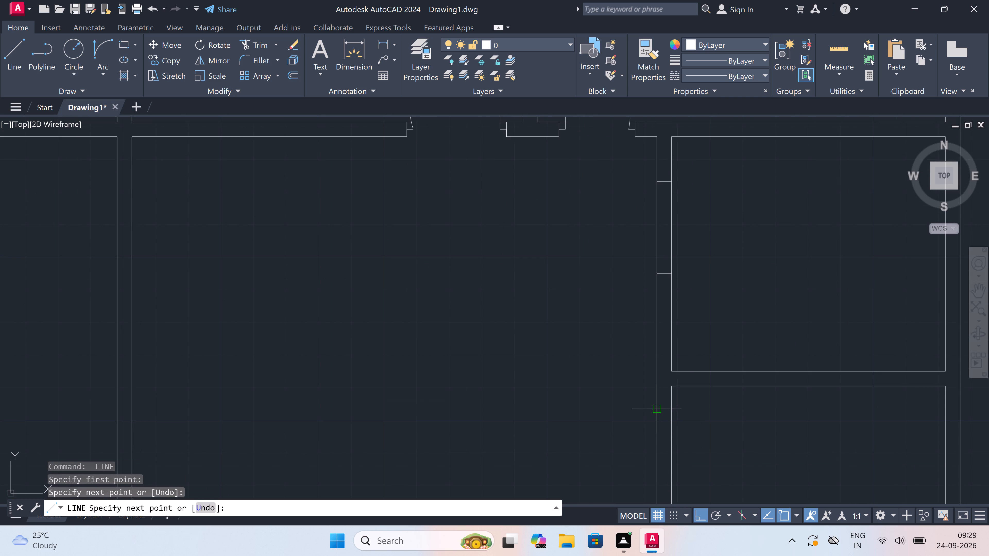
left_click(663, 407)
type("2\"")
key("space")
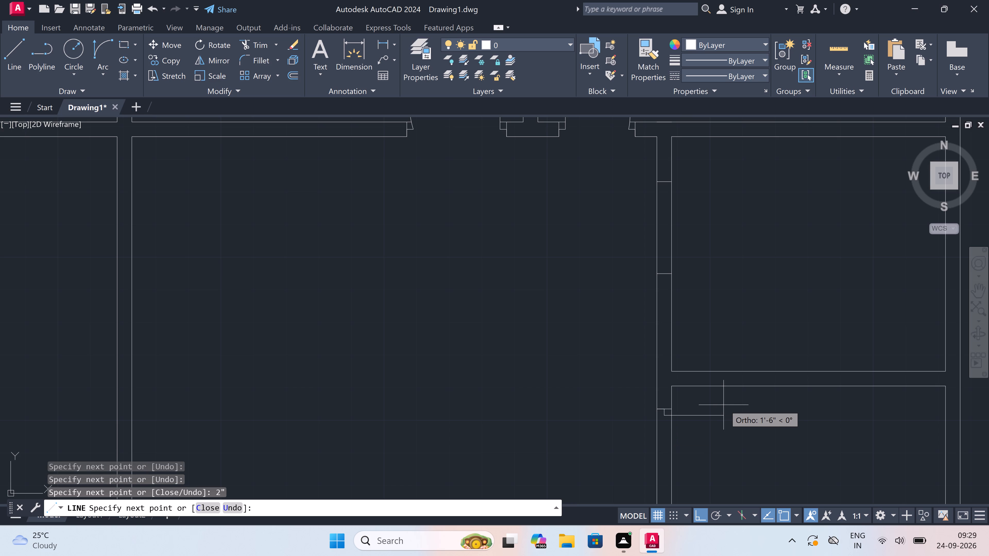
type("2'")
key("space")
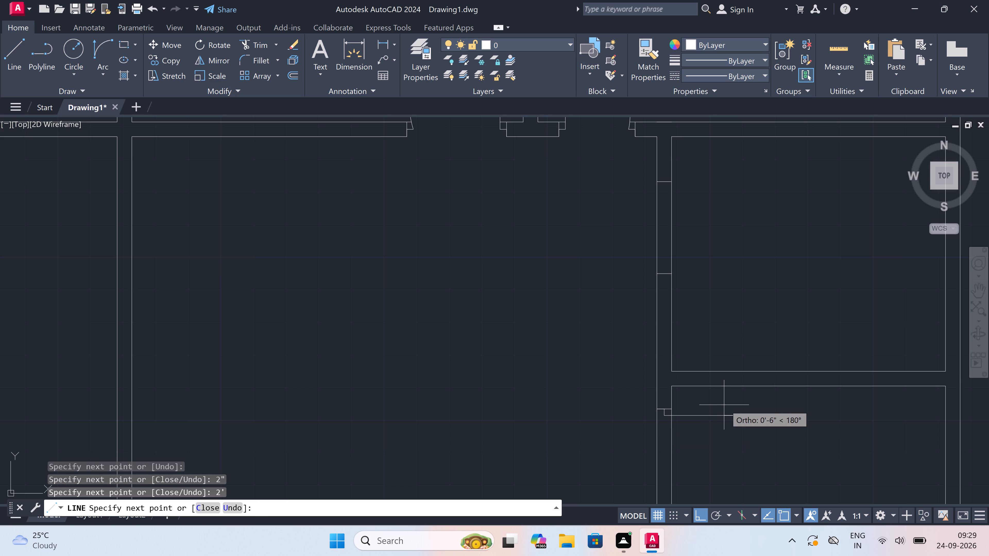
scroll(725, 403, "down", 3)
scroll(725, 427, "up", 4)
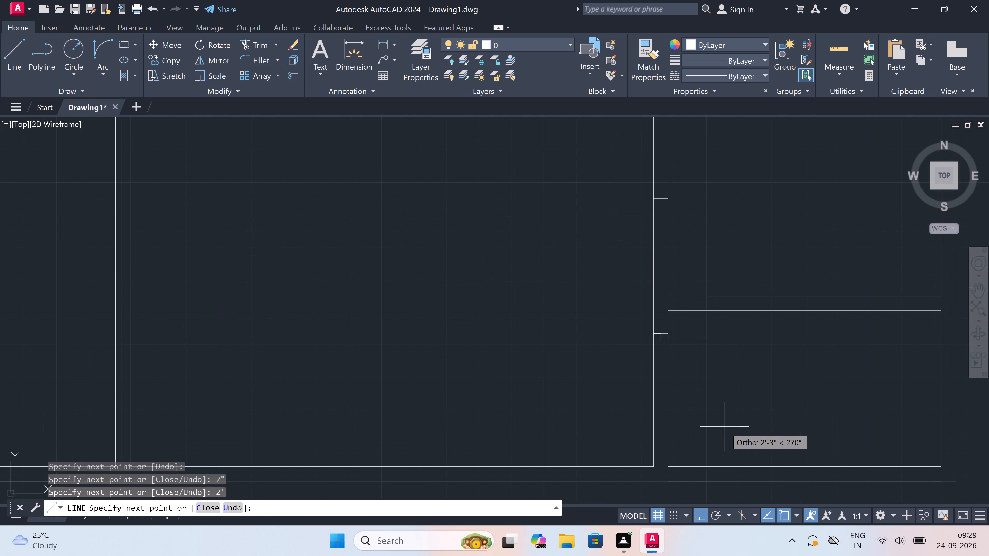
scroll(647, 323, "up", 1)
scroll(674, 400, "down", 3)
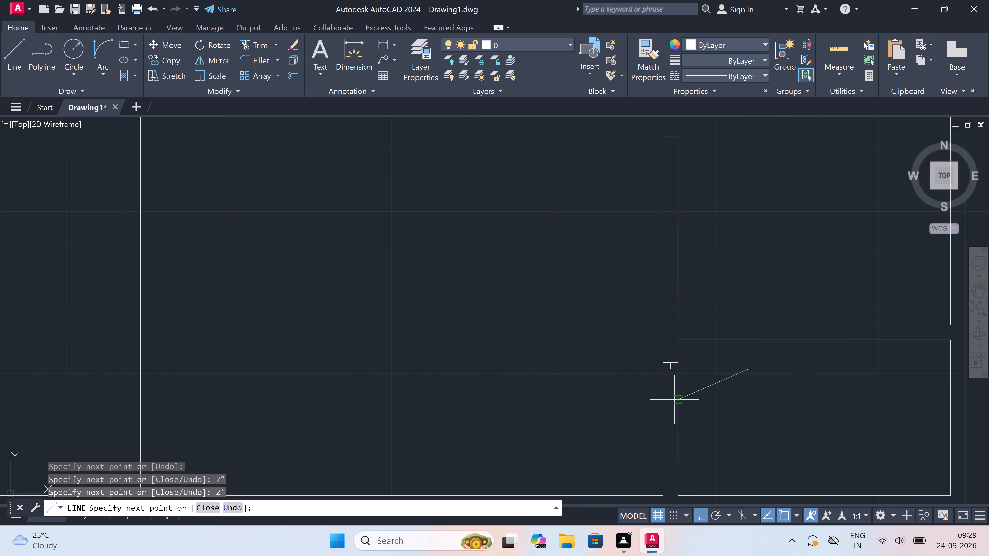
scroll(673, 413, "up", 3)
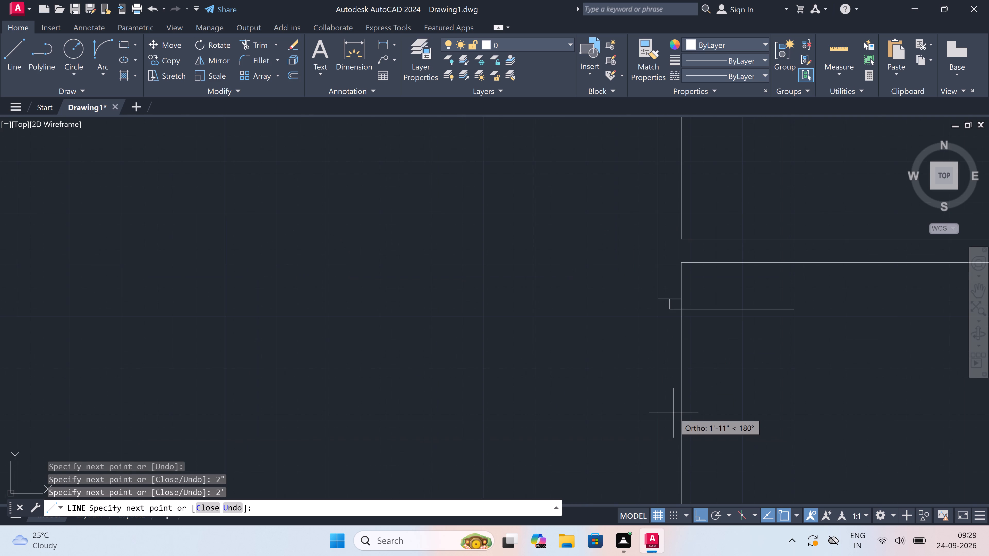
key("Escape")
Draw the opposite jamb line across the wall below that door leaf, with a 2" stop rising from its midpoint.
key("space")
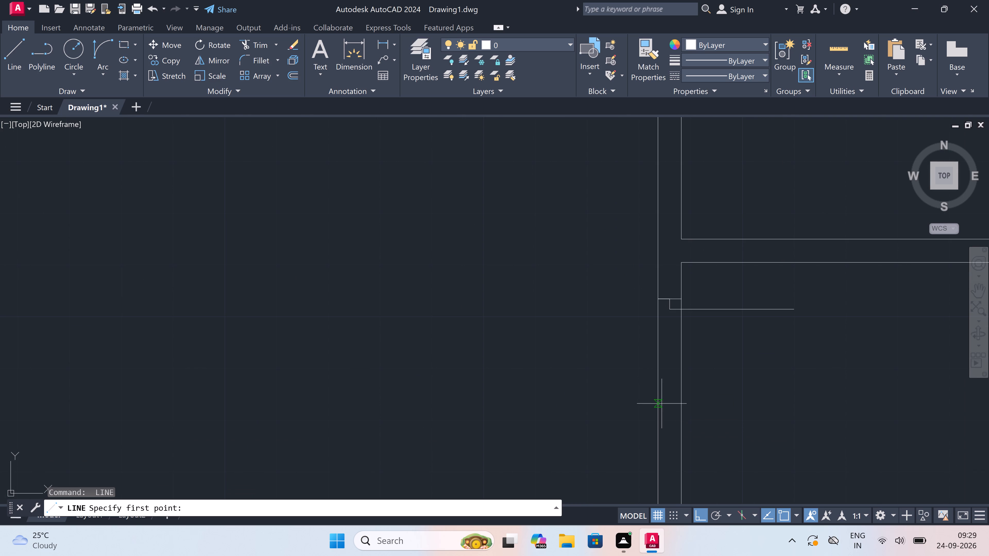
left_click(658, 417)
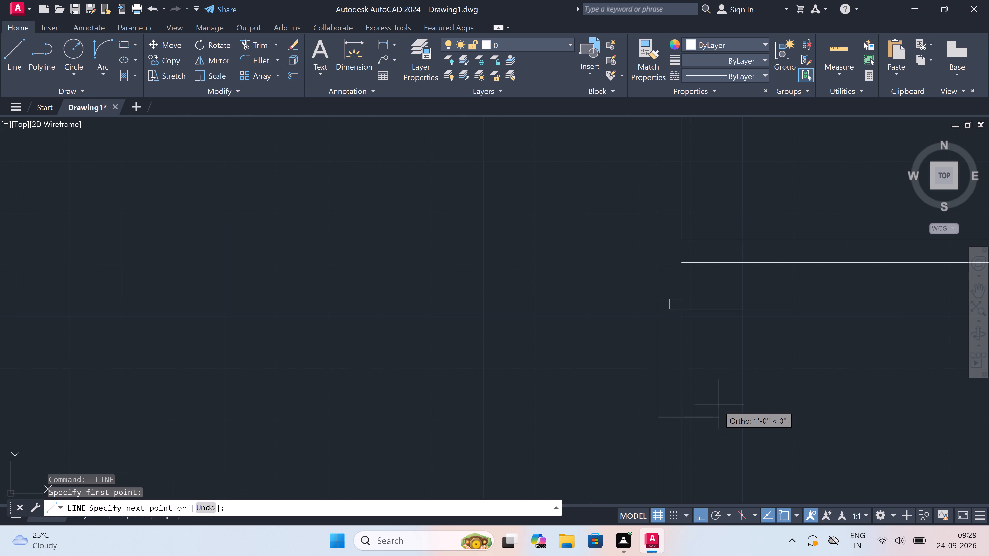
left_click(681, 418)
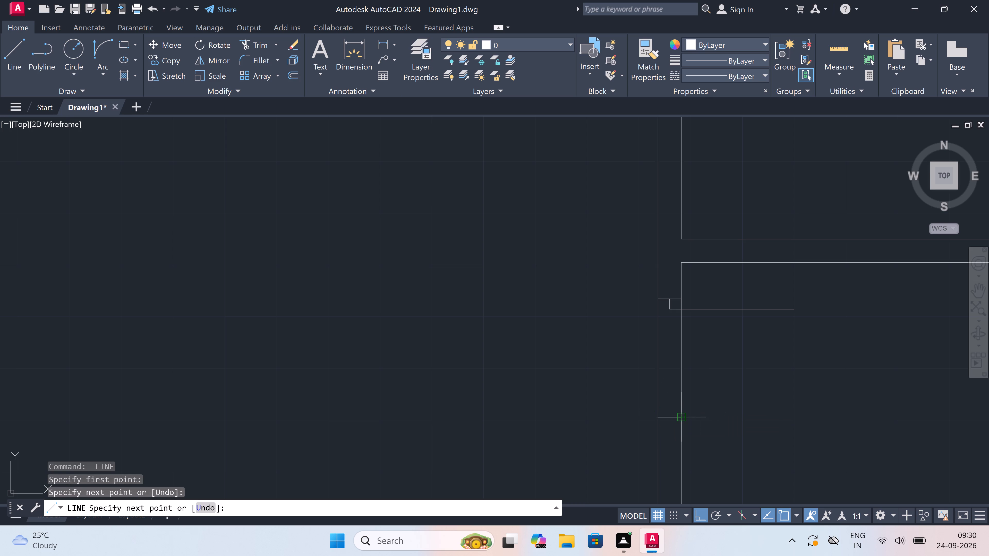
left_click(667, 418)
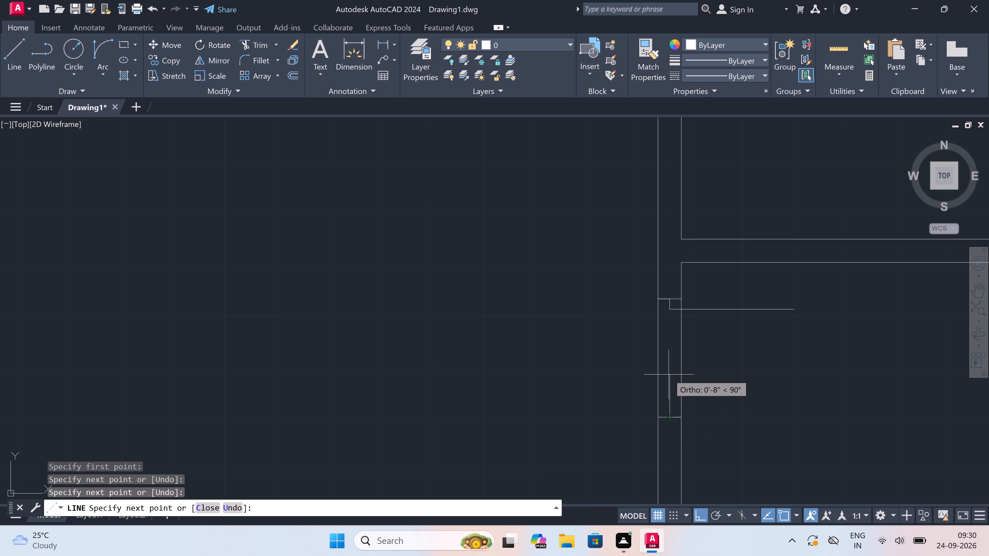
type("2\"")
key("space")
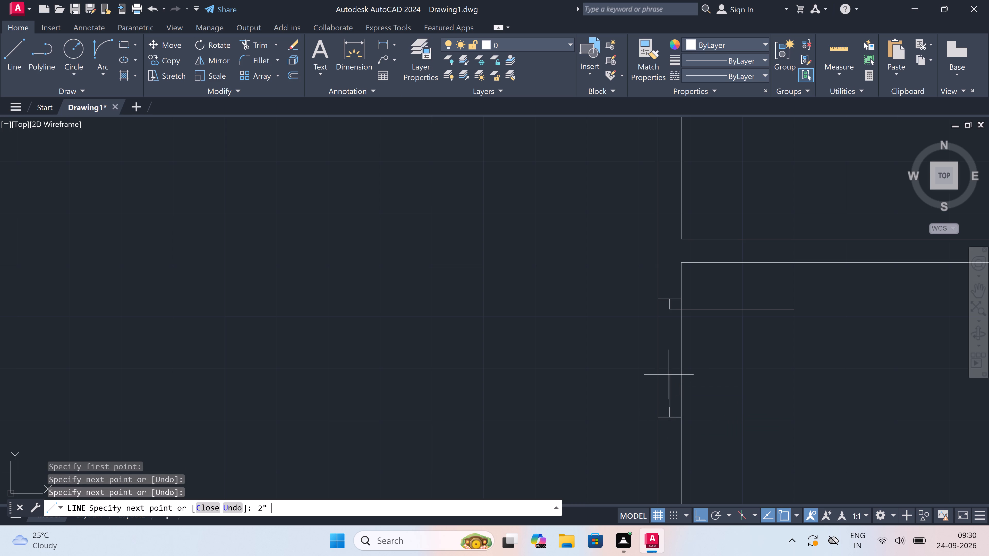
key("Escape")
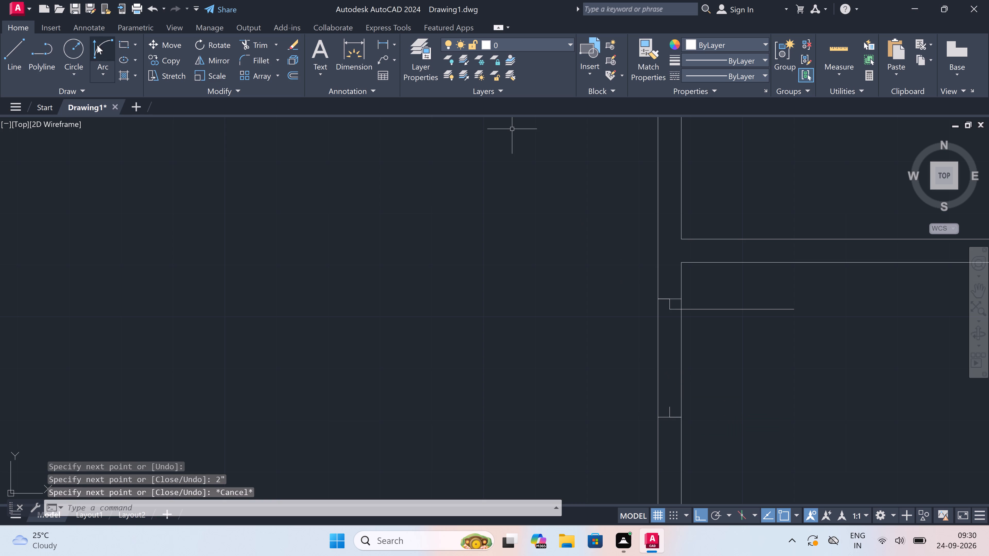
Draw the door swing arc from the lower small right-hand room's leaf end to the stop on its lower jamb.
left_click(97, 45)
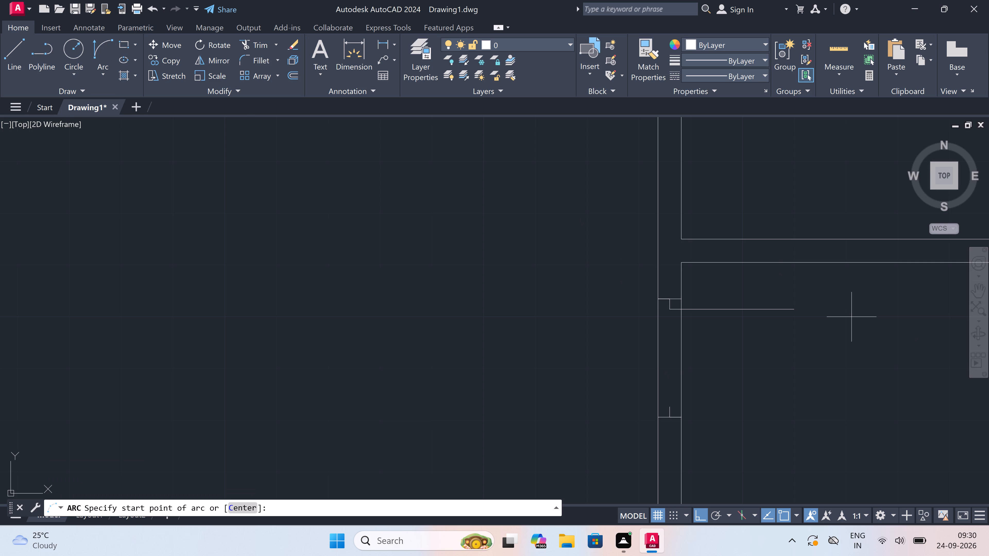
left_click_drag(791, 307, 790, 309)
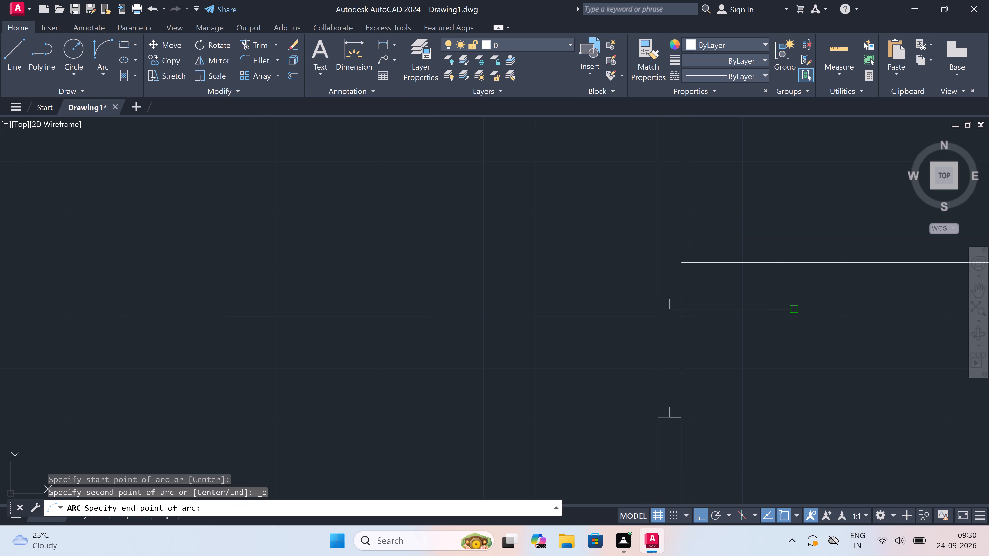
left_click(669, 408)
left_click(733, 426)
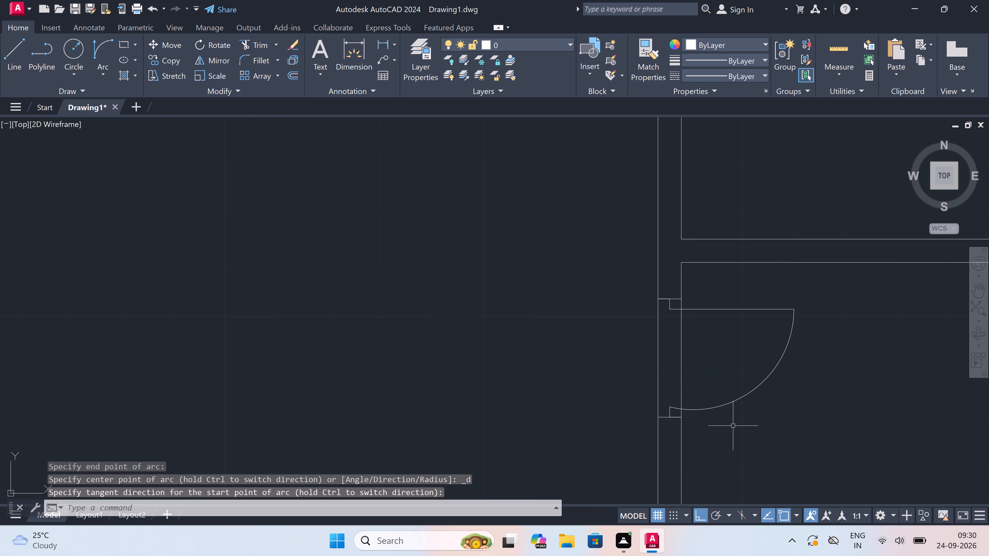
Trim the left wall lines out of both door openings of the small right-hand rooms.
key("t")
type("r")
key("space")
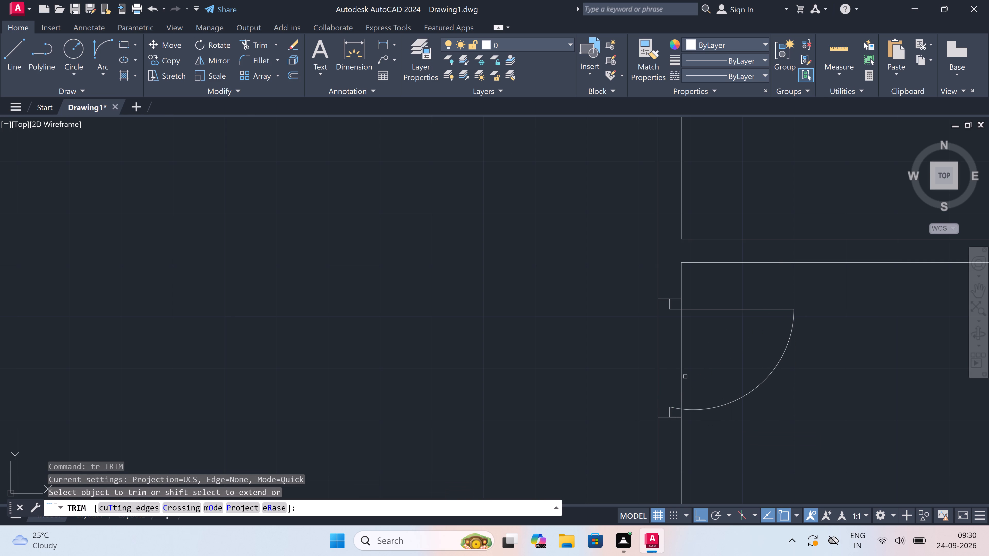
left_click(692, 367)
left_click(609, 378)
scroll(630, 373, "down", 4)
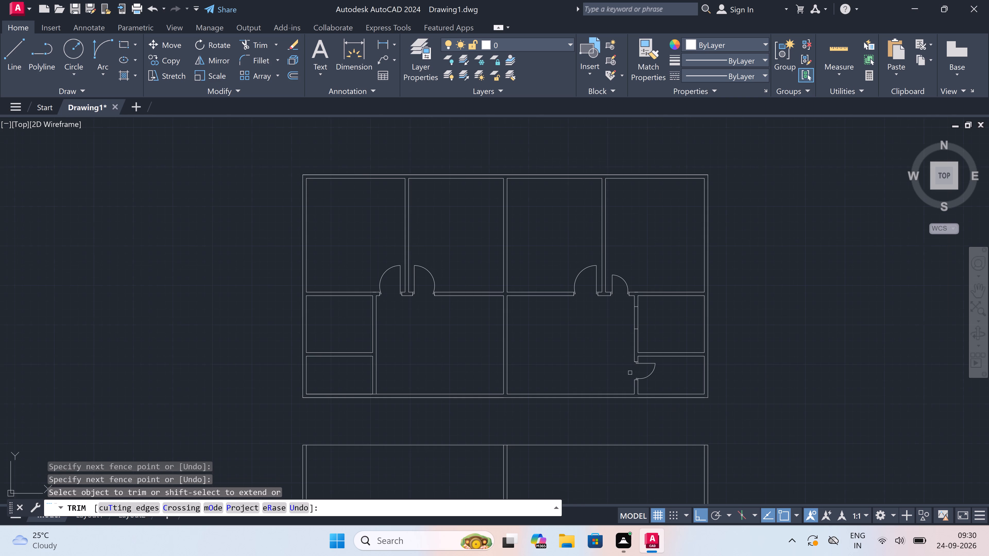
scroll(634, 326, "up", 2)
left_click(631, 319)
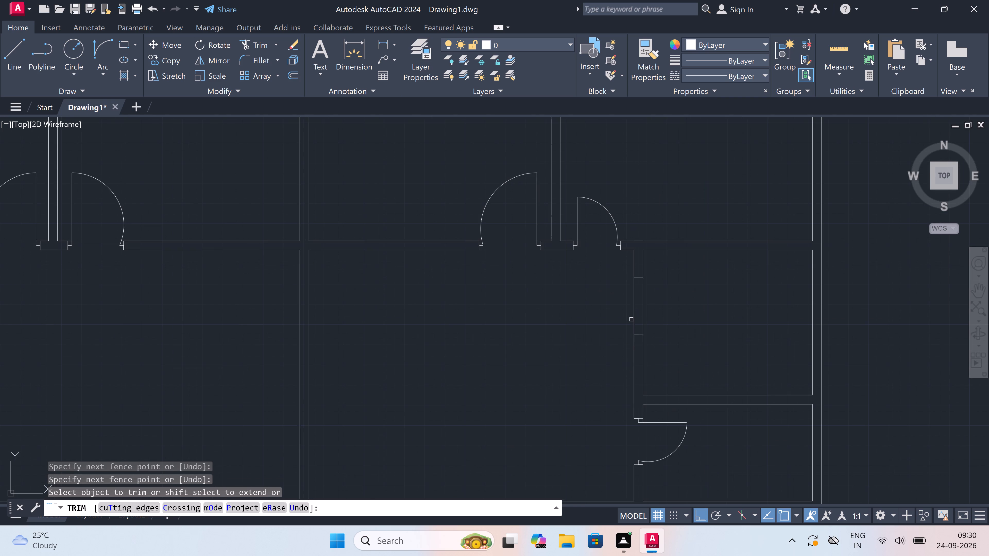
left_click(662, 312)
key("Escape")
Draw an L-shaped line in the upper small right-hand room, about 5'-6" rightward from above its door opening, then down to its bottom wall.
type("l")
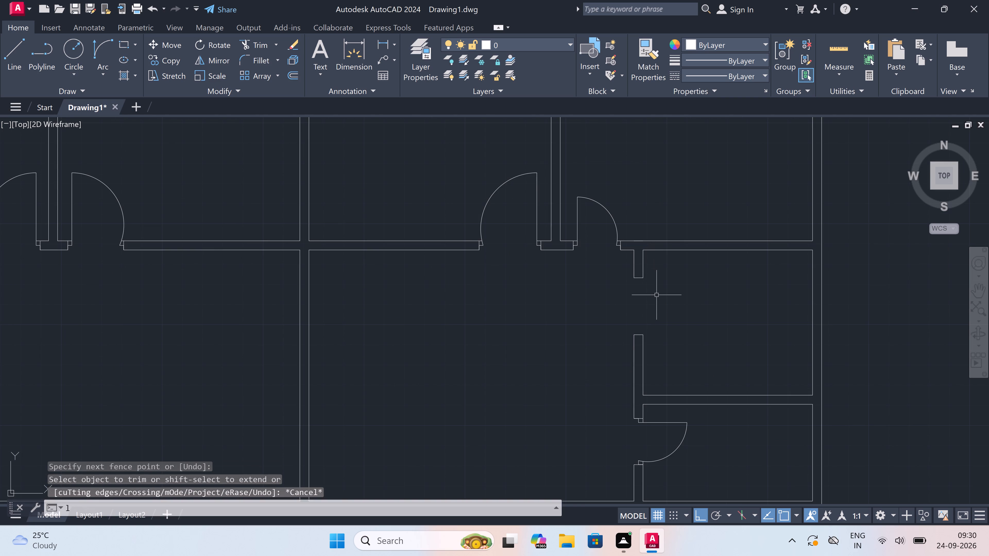
key("space")
scroll(654, 259, "up", 2)
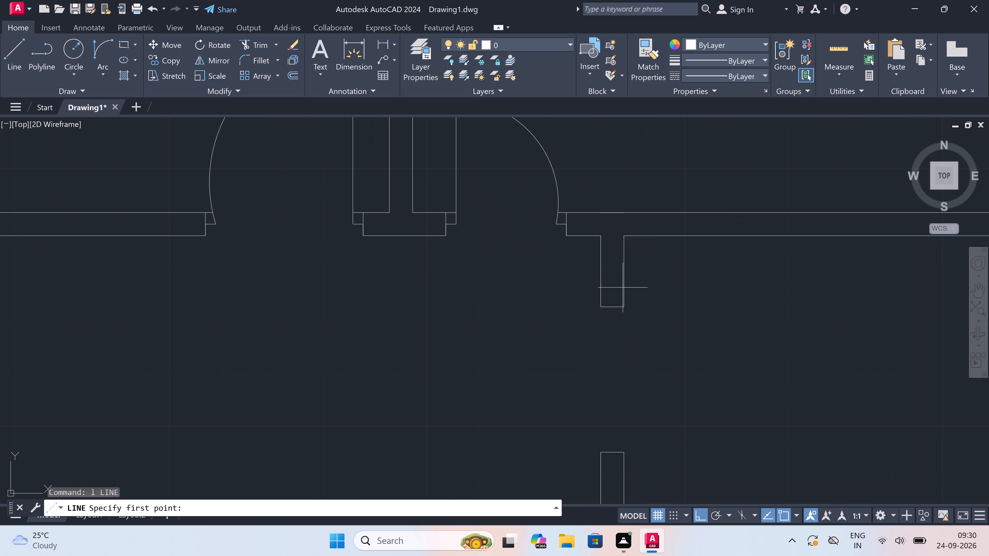
left_click_drag(623, 288, 630, 287)
scroll(695, 283, "down", 3)
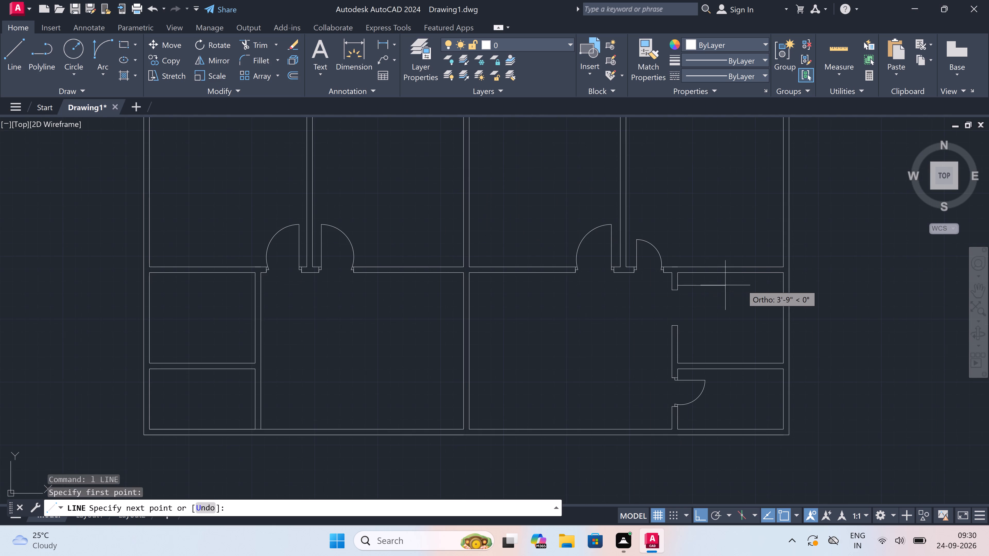
scroll(741, 283, "up", 2)
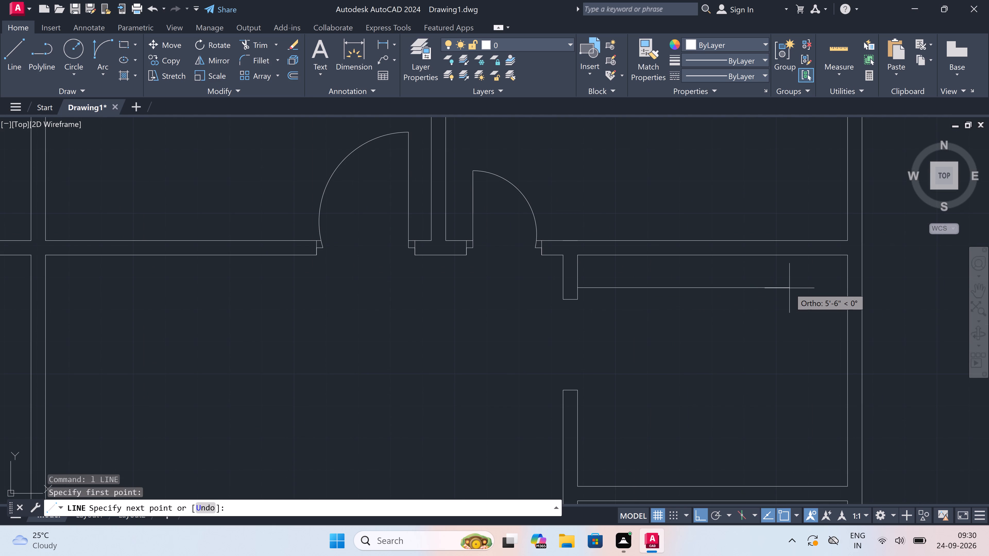
left_click_drag(797, 289, 798, 299)
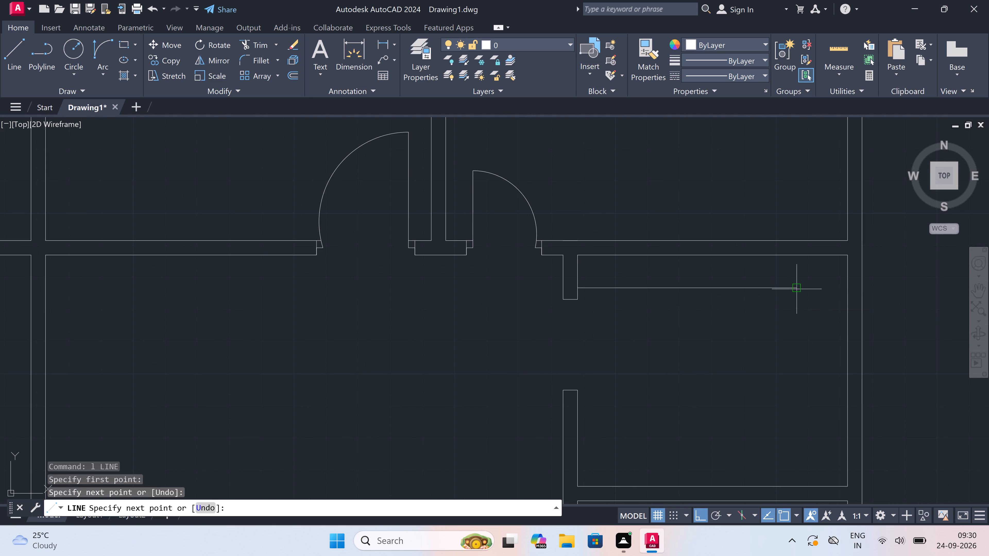
left_click(799, 487)
key("Escape")
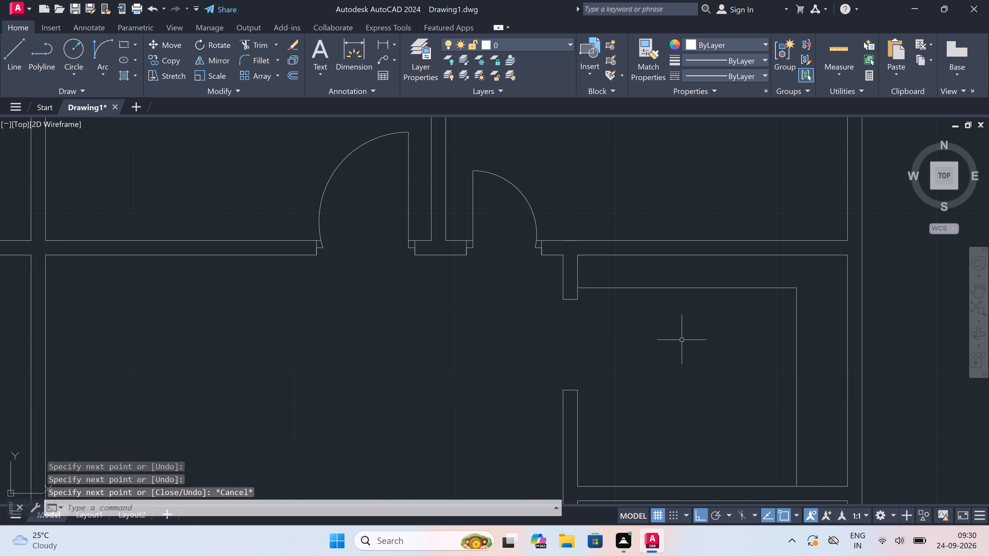
Draw a door jamb across the bottom outer wall just right of the central wall, with a 2" stop from mid-jamb and a 3' leaf upward.
scroll(682, 340, "down", 5)
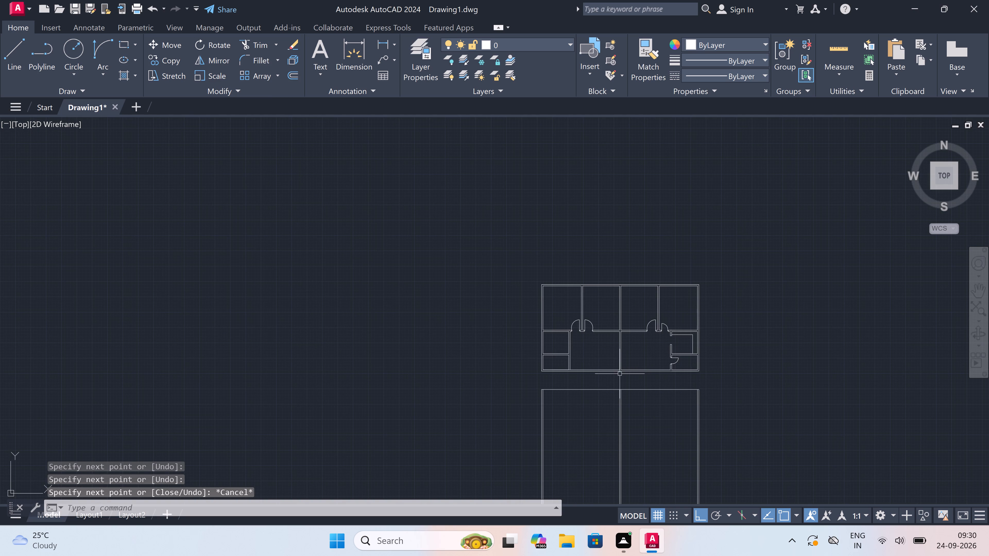
scroll(618, 373, "up", 3)
scroll(633, 346, "up", 3)
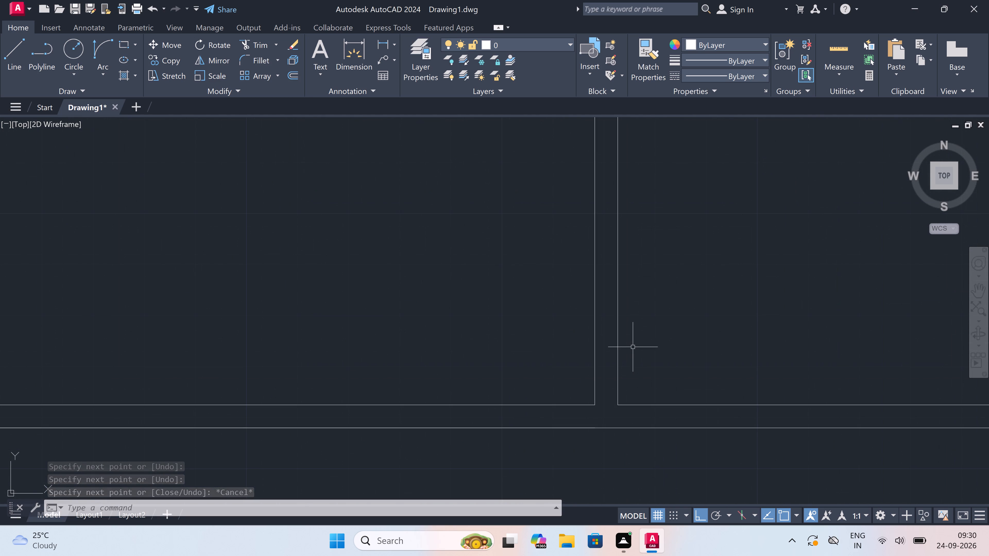
key("l")
key("space")
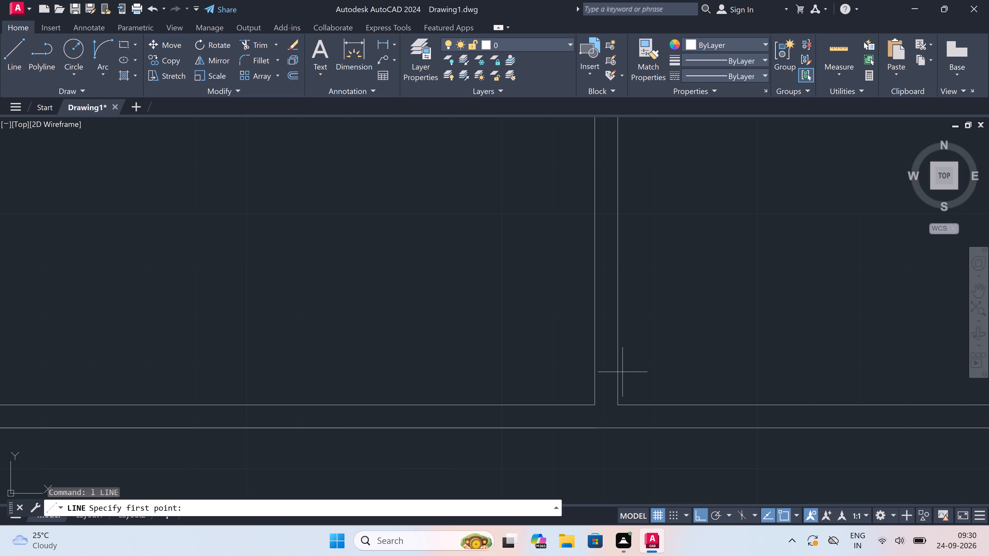
left_click(646, 403)
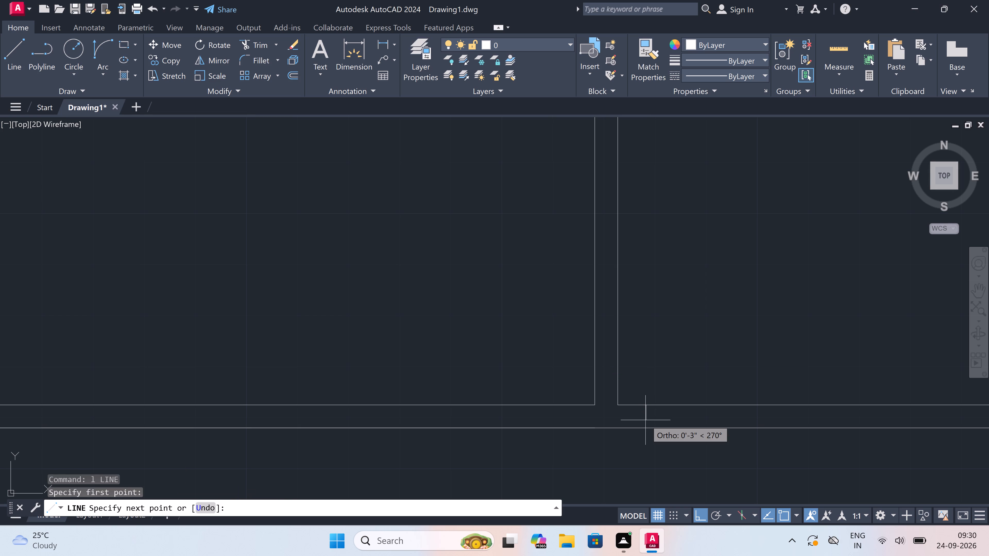
left_click(647, 426)
left_click_drag(647, 418, 652, 417)
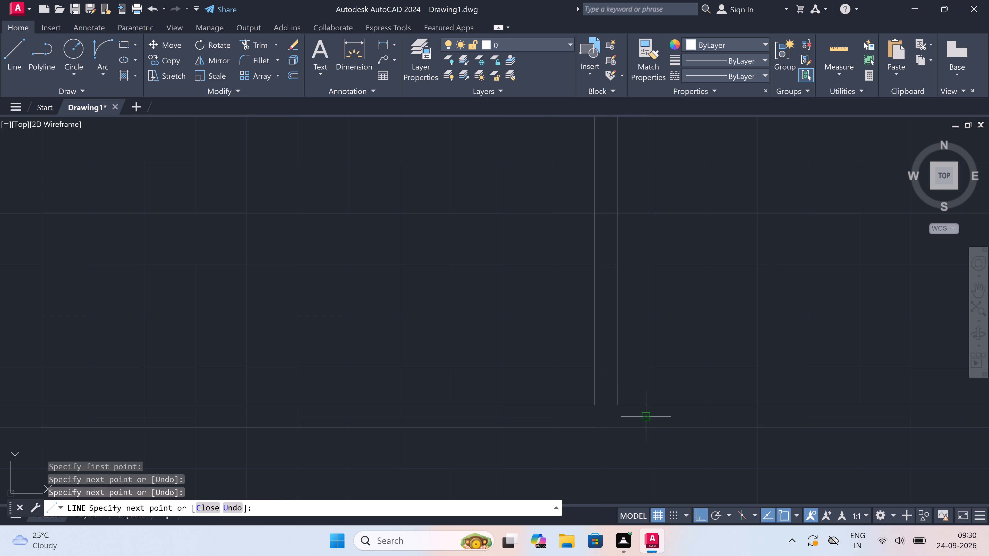
type("2\"")
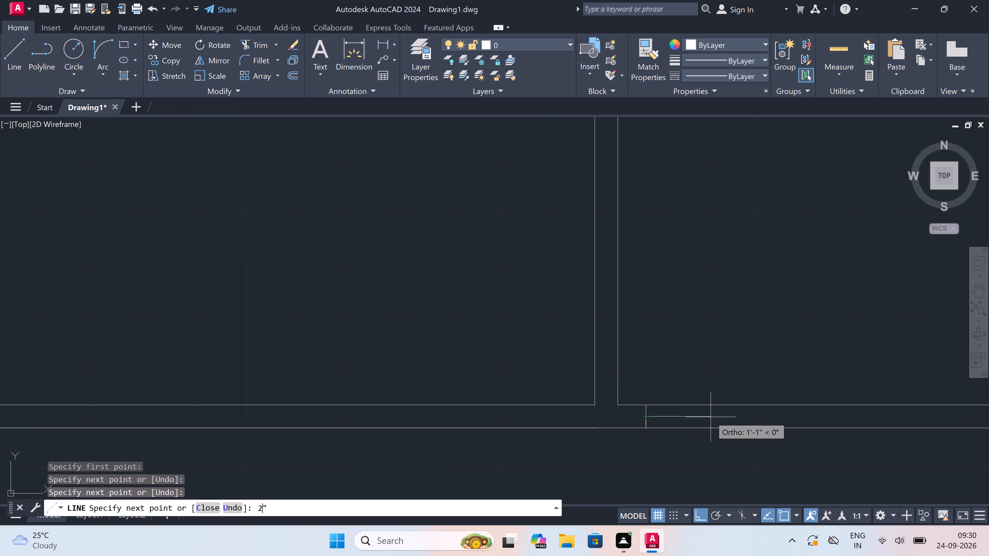
key("space")
type("3'")
key("space")
key("Escape")
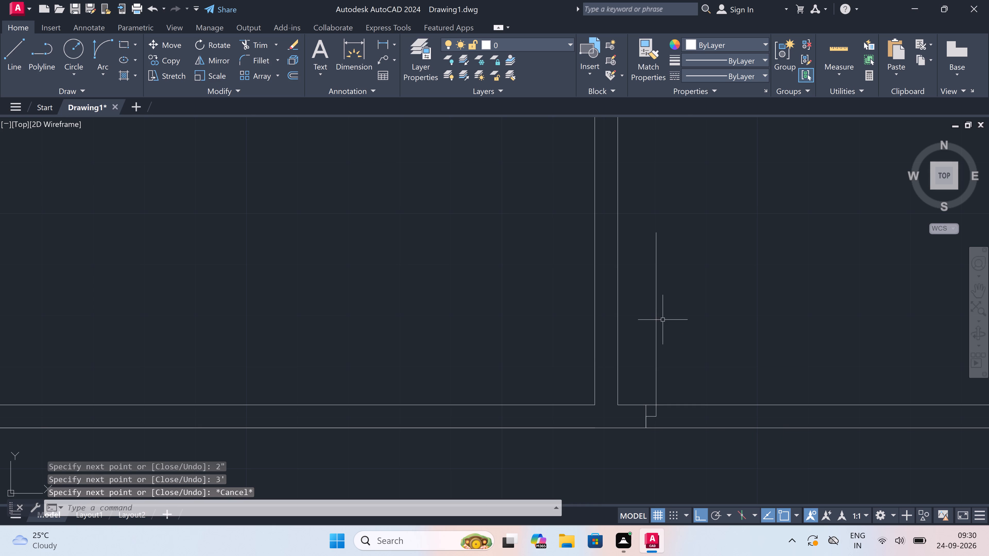
Draw a matching jamb across the bottom outer wall just left of the central wall, with a 2" stop leftward and a 3' leaf upward.
key("space")
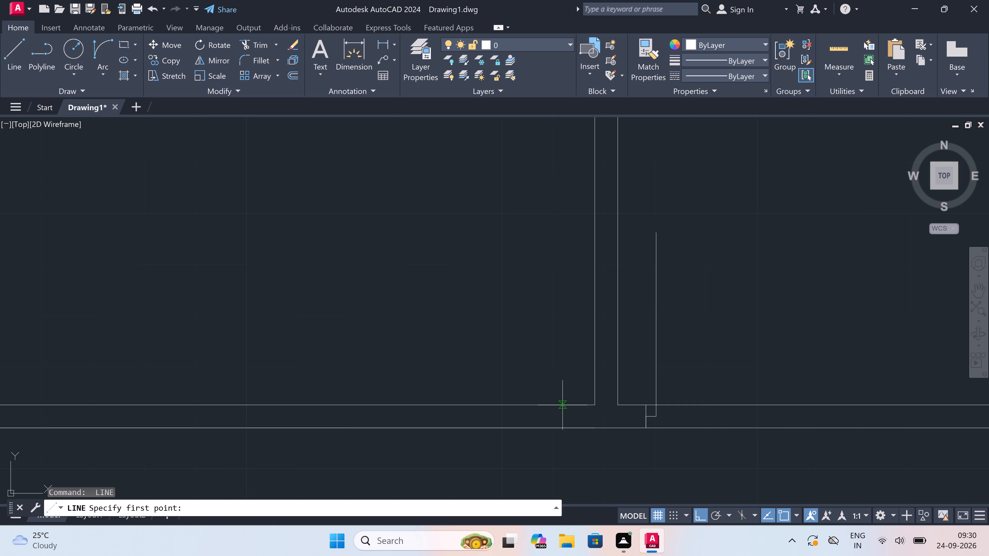
left_click(562, 405)
left_click(561, 428)
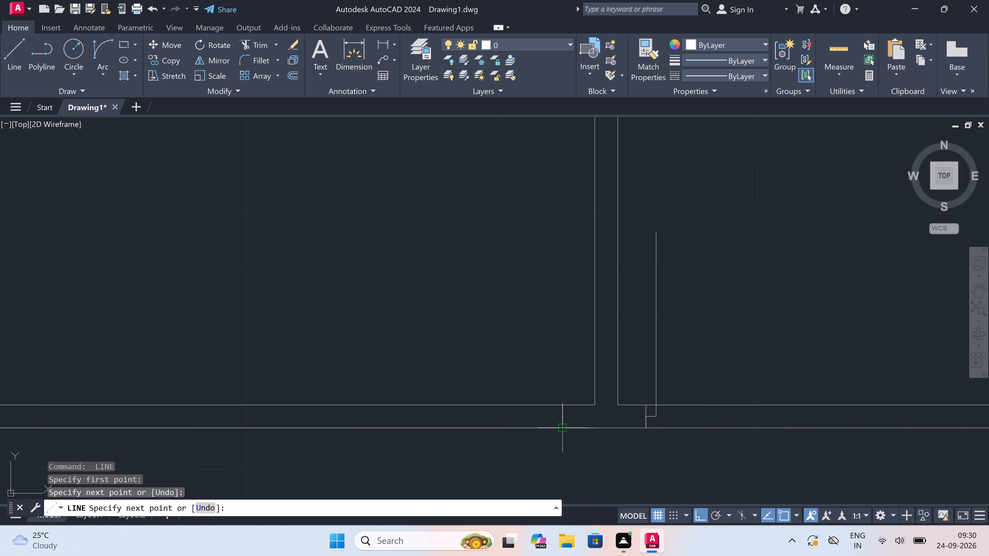
left_click(559, 419)
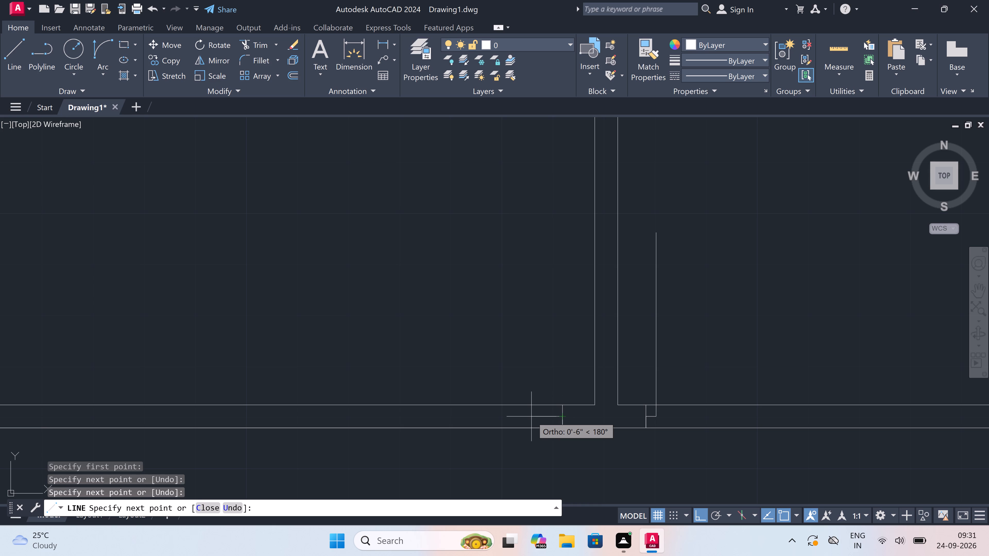
type("2\"")
key("space")
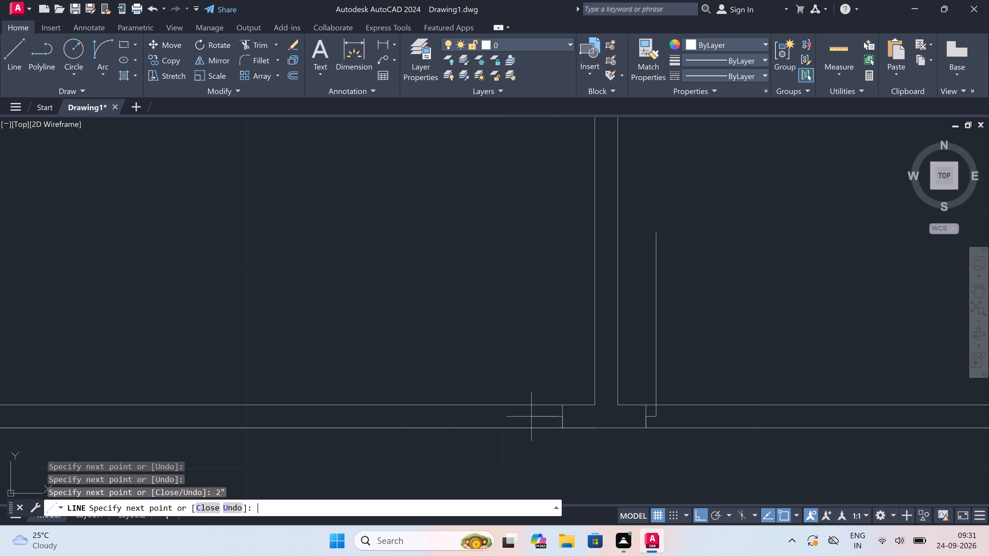
type("3'")
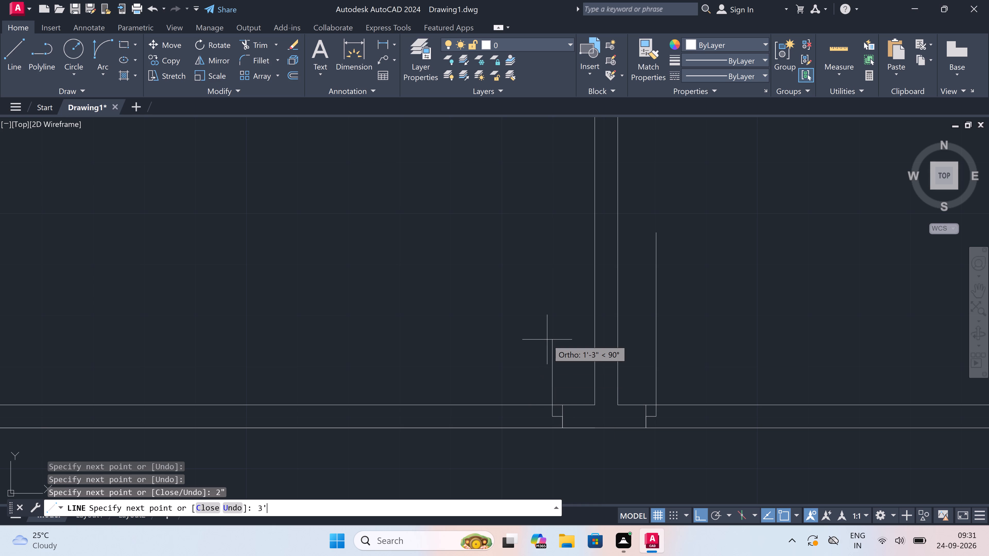
key("space")
key("Escape")
Draw the left door's opposite jamb across the bottom outer wall, with a 2" stop from its midpoint toward the leaf.
key("space")
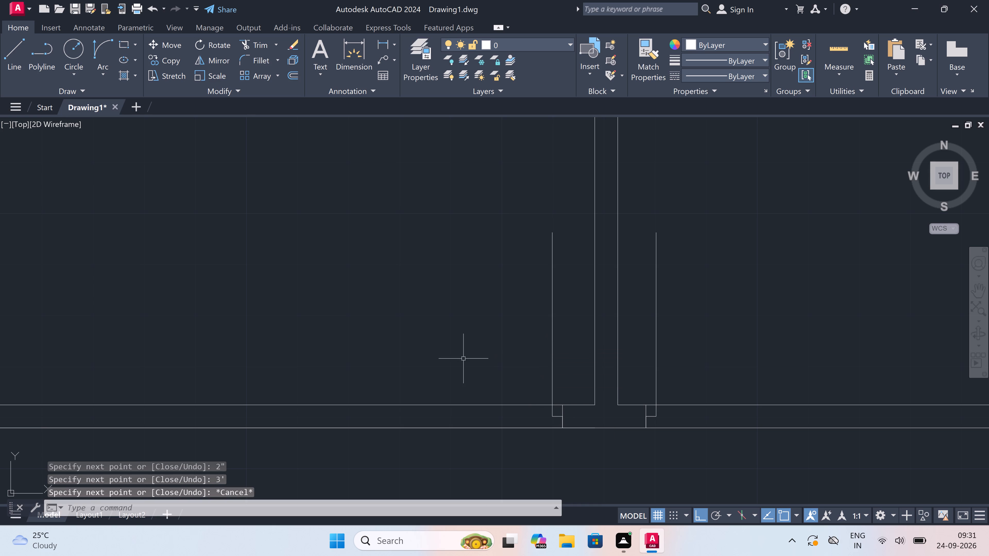
left_click(372, 407)
left_click(374, 428)
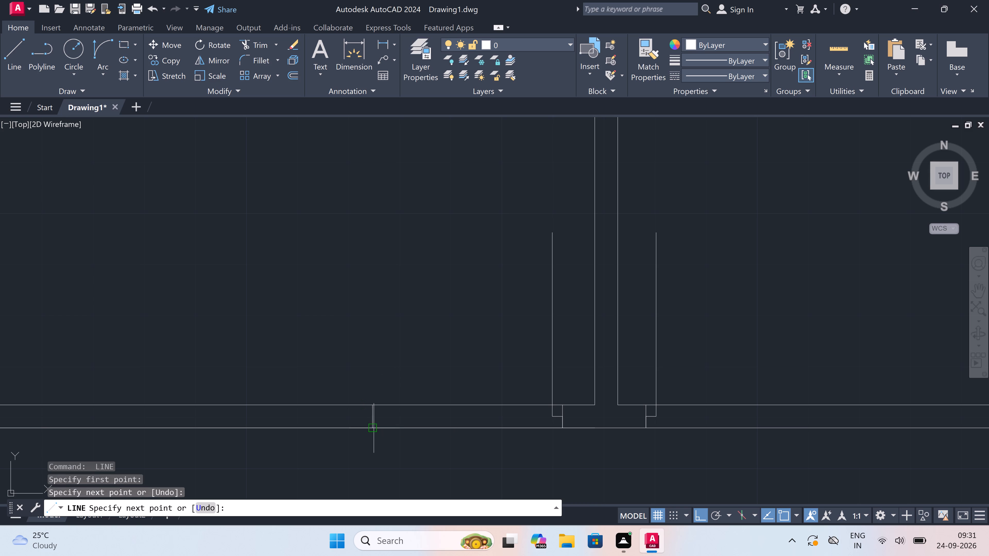
left_click(373, 415)
key("2")
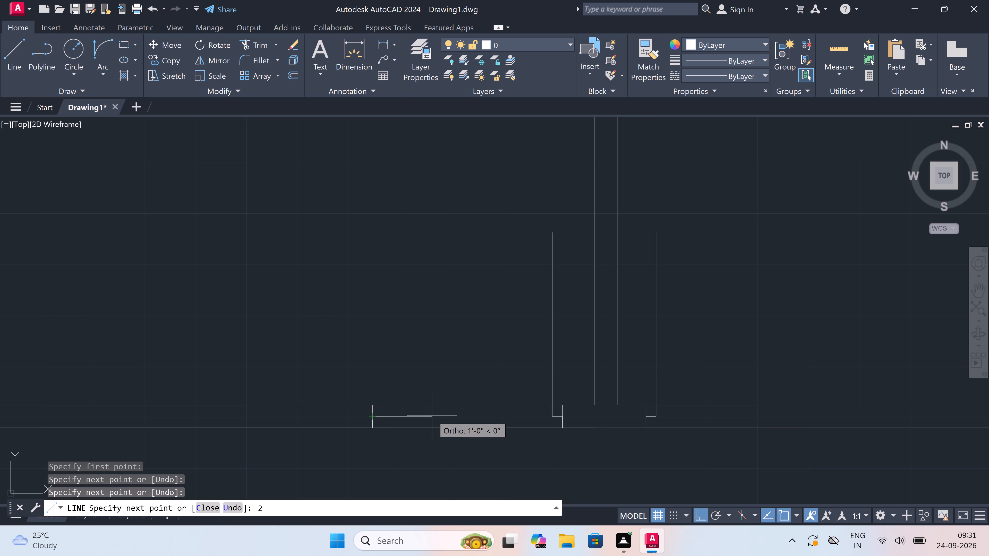
type("\"")
key("space")
key("Escape")
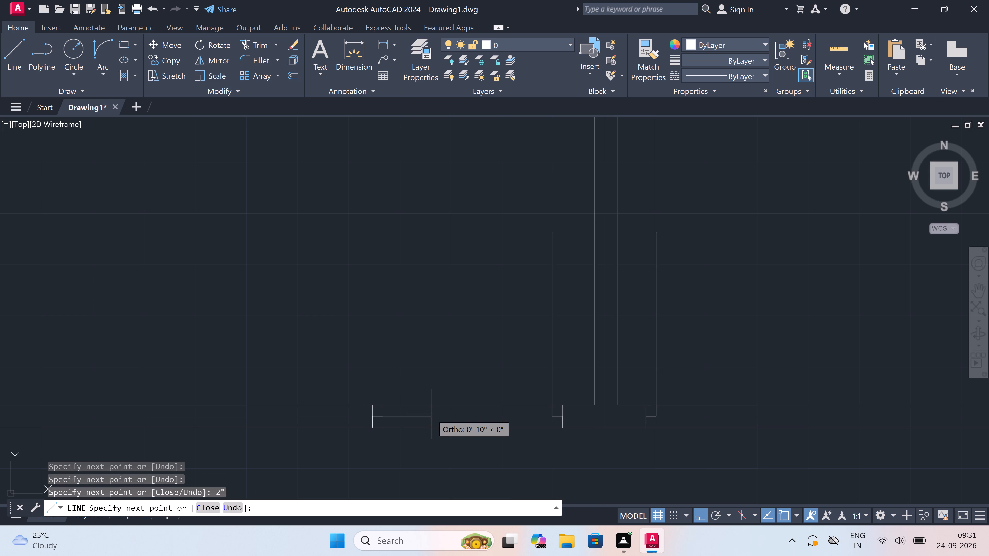
Draw the right door's opposite jamb across the bottom outer wall, with a 2" stop from its midpoint toward the leaf.
scroll(433, 415, "down", 3)
scroll(524, 420, "up", 3)
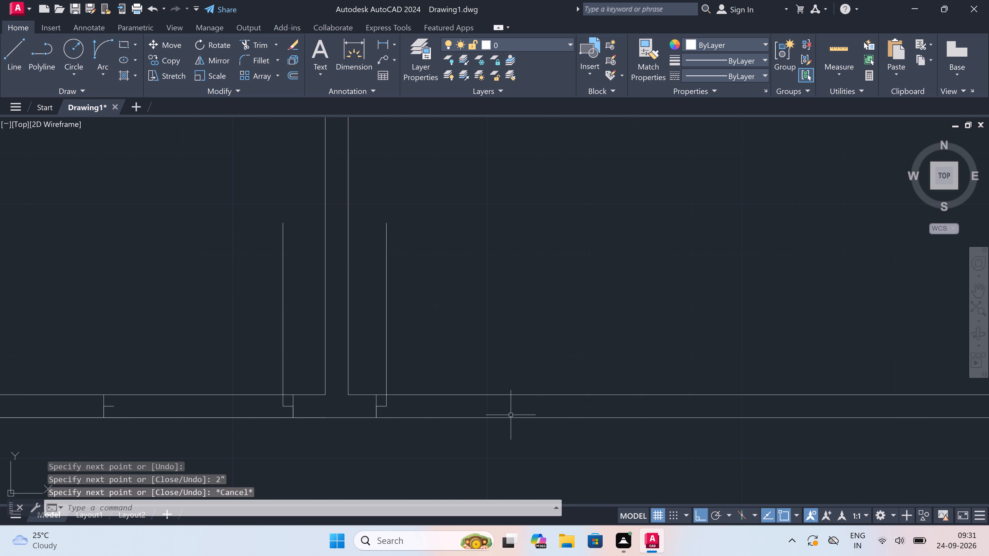
key("space")
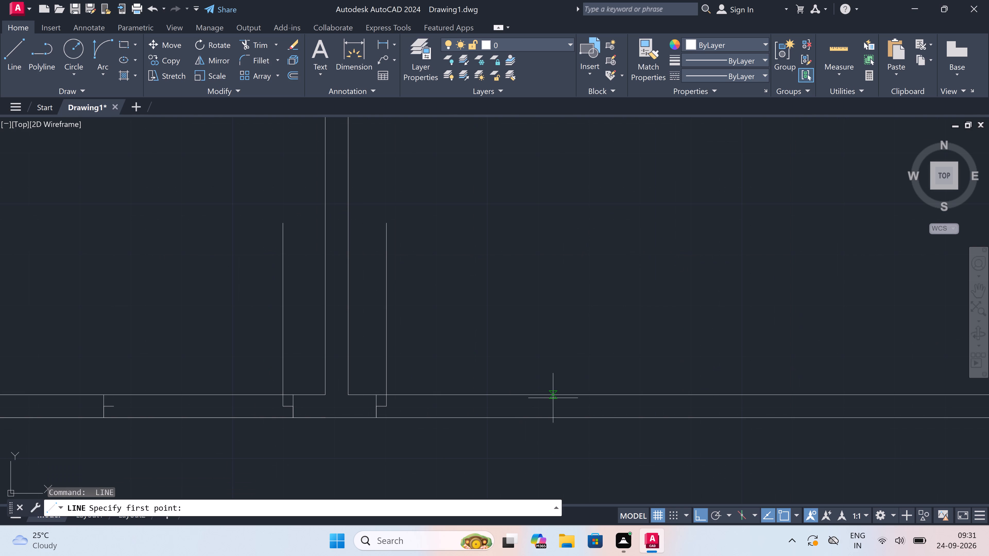
left_click(551, 398)
left_click(549, 419)
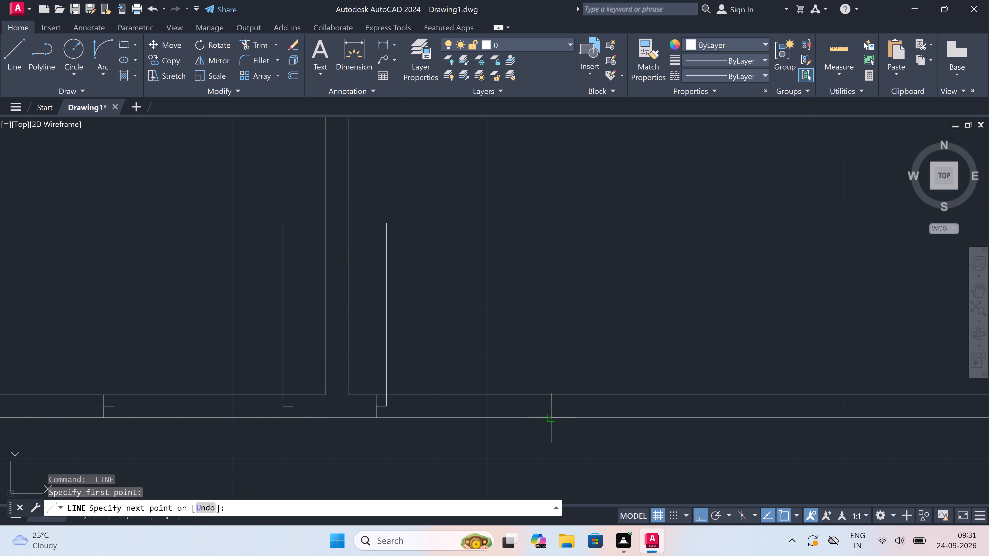
left_click(550, 407)
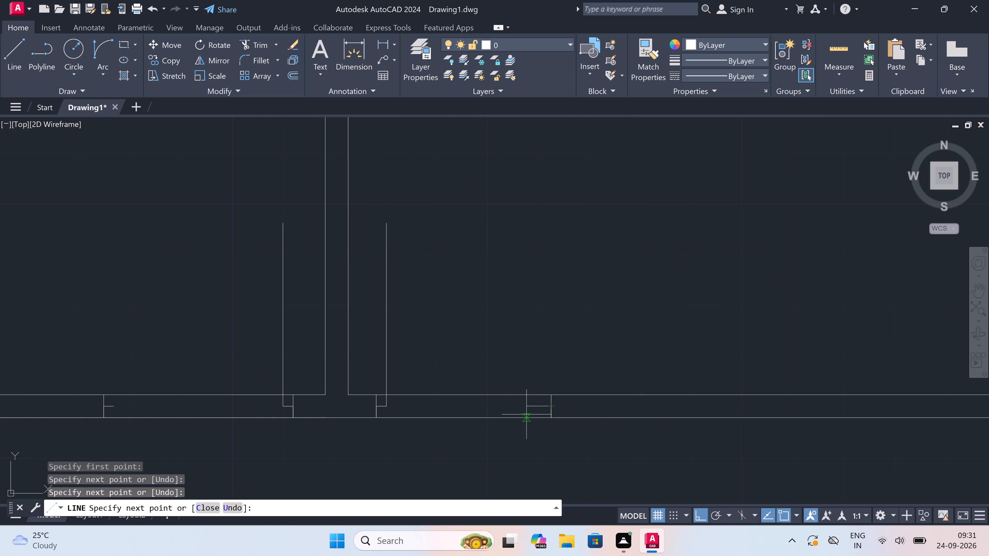
key("2")
key("shift+quotedbl")
key("space")
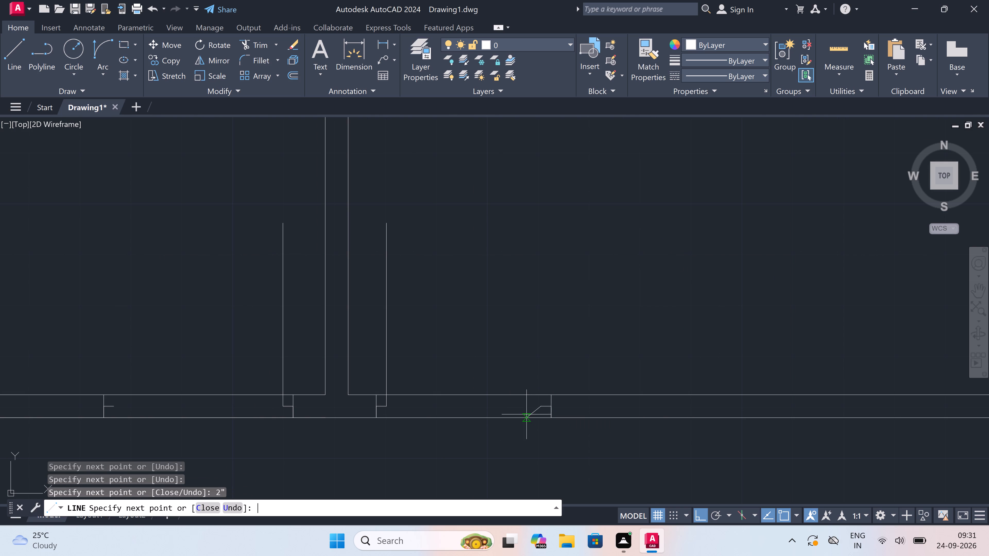
key("Escape")
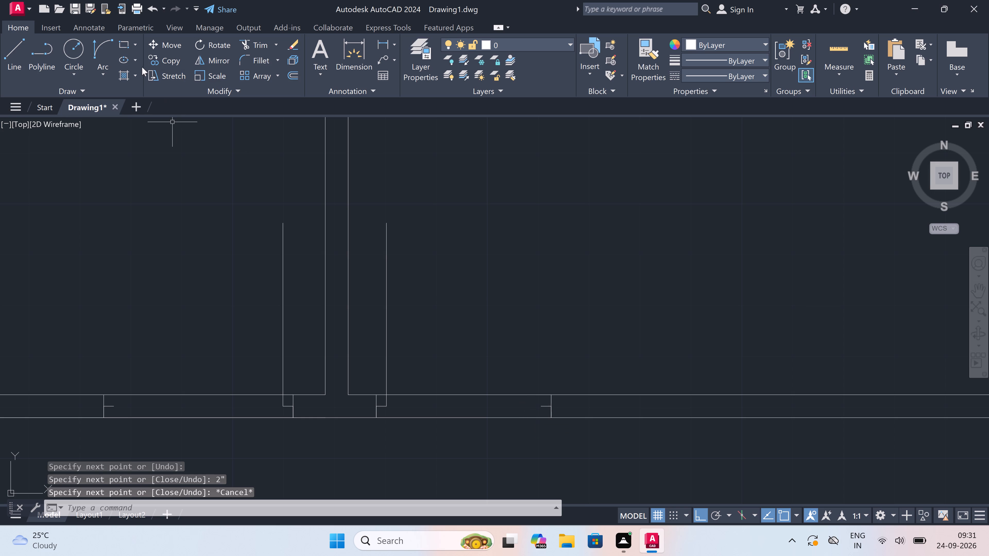
Draw the right door's swing arc from its leaf tip to the end of the opposite jamb's stop, curving outward.
left_click(95, 42)
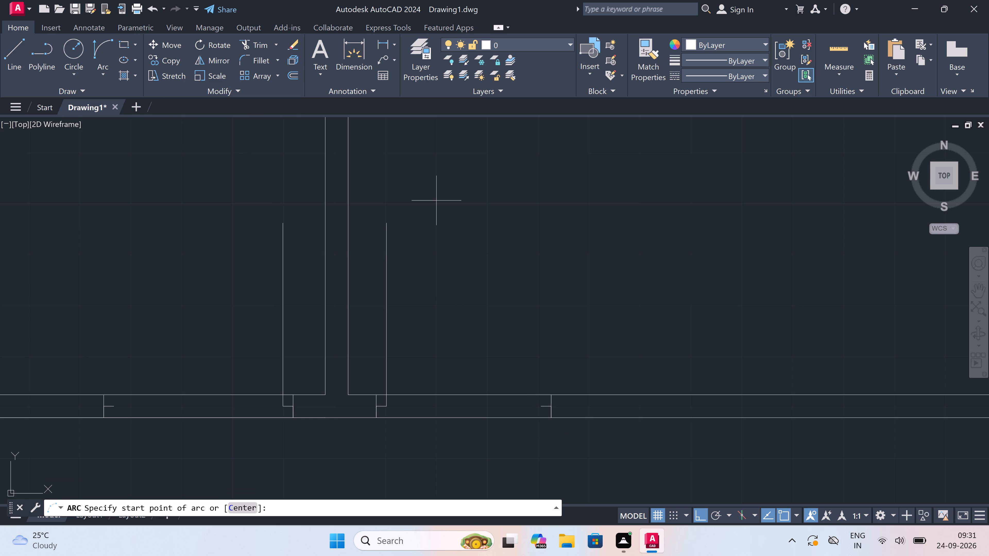
left_click(388, 221)
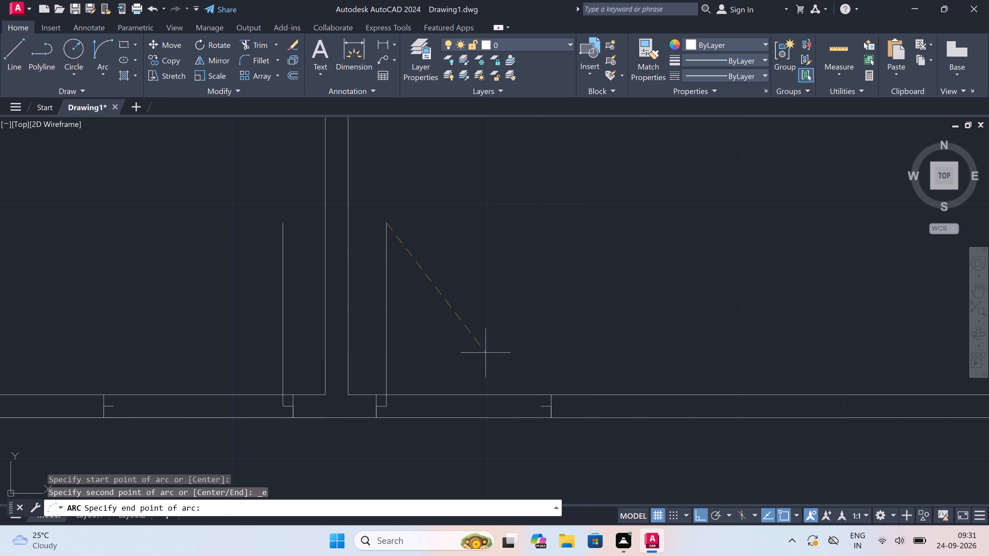
left_click(543, 406)
left_click(576, 291)
scroll(576, 291, "down", 2)
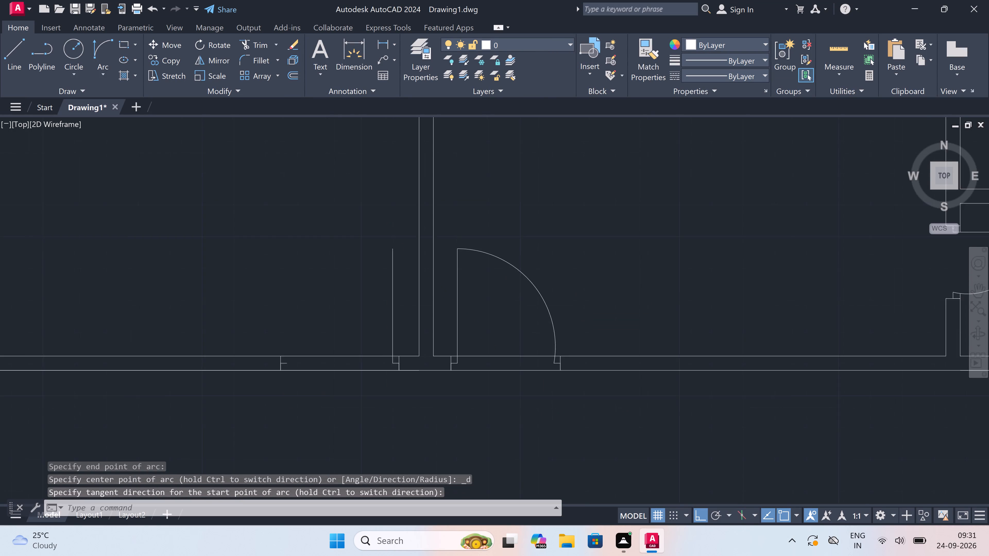
Draw a three-point arc for the left door from the leaf tip through the opposite stop's end, finishing below the outer wall.
scroll(576, 291, "down", 1)
scroll(457, 299, "up", 1)
scroll(490, 297, "up", 1)
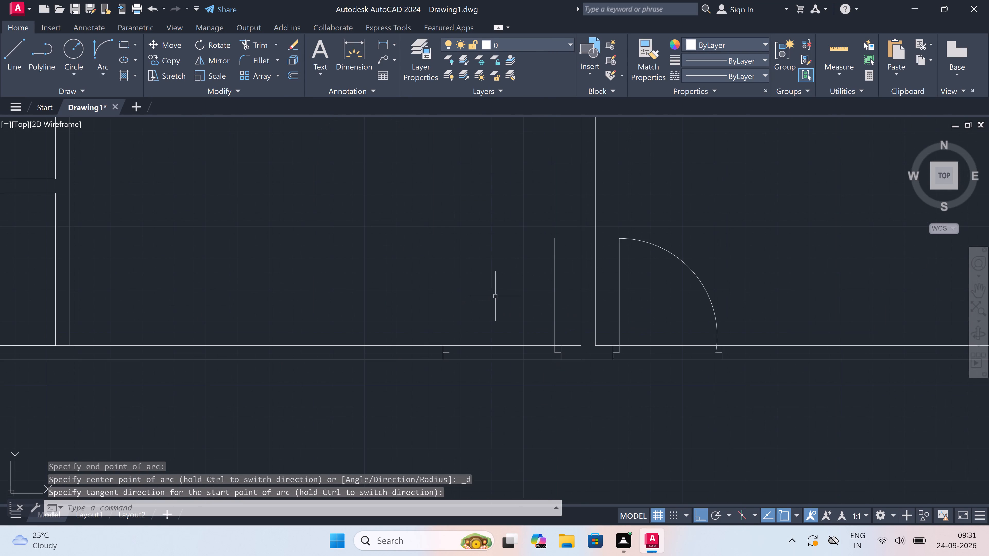
key("space")
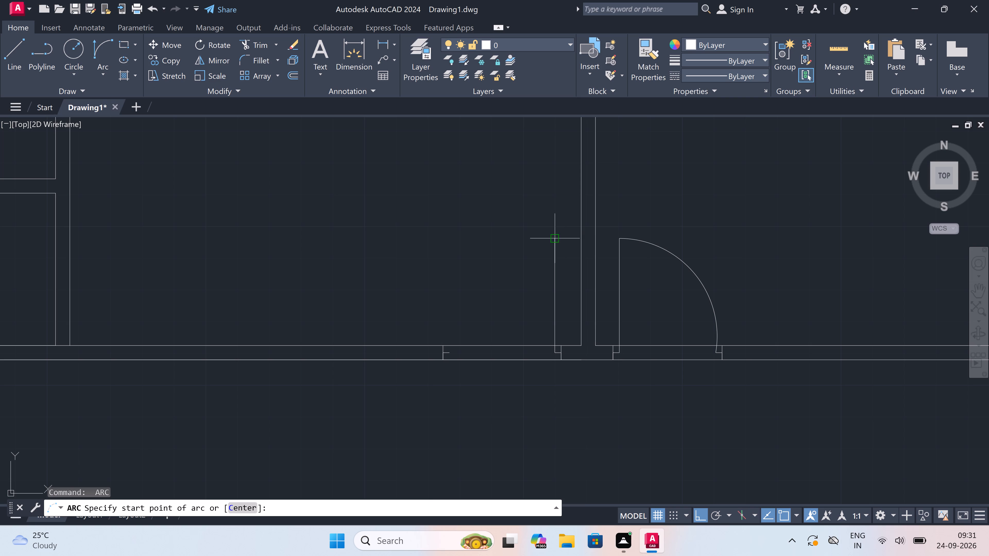
left_click(551, 242)
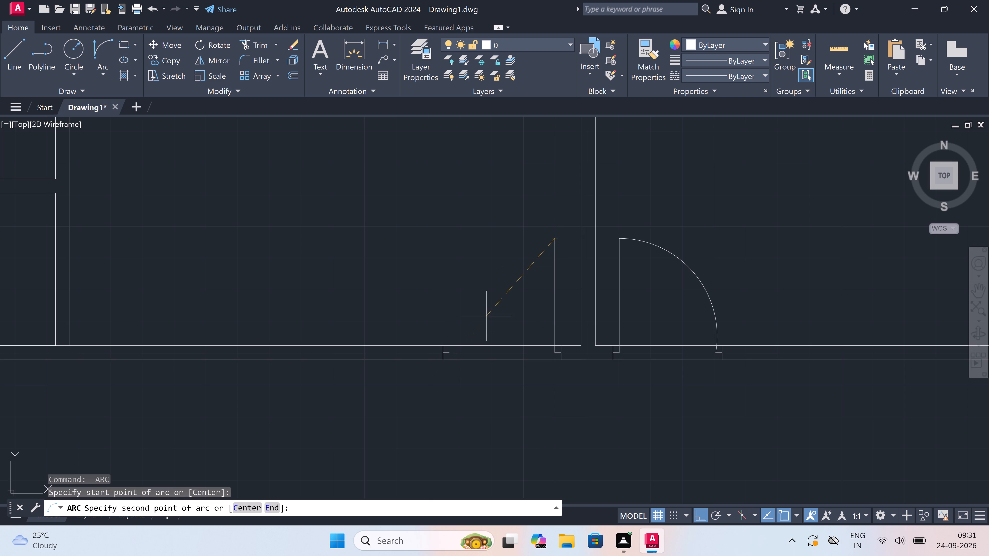
left_click(450, 352)
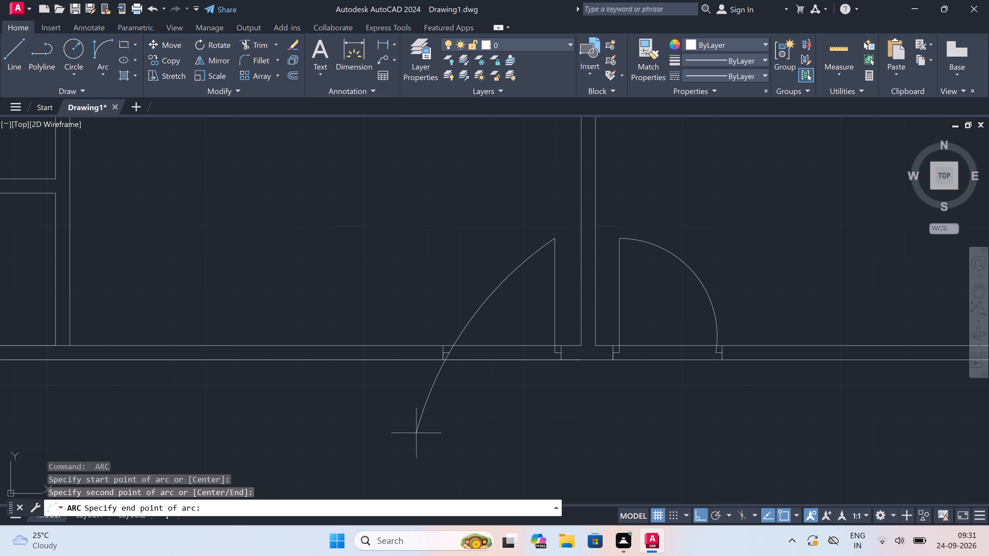
left_click(536, 455)
Trim the left door arc's excess below the outer wall and the two wall lines crossing the left opening.
key("t")
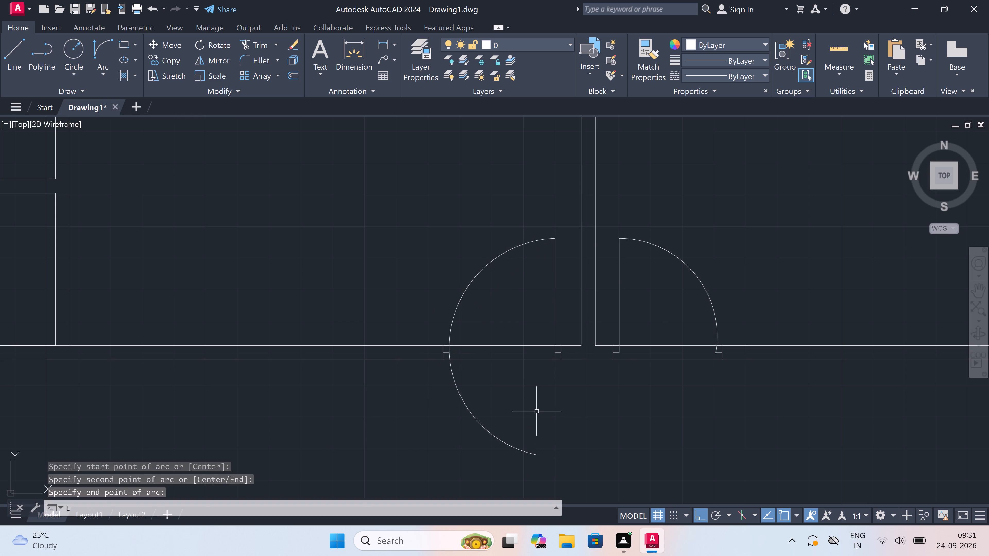
key("r")
key("space")
left_click_drag(456, 420, 467, 413)
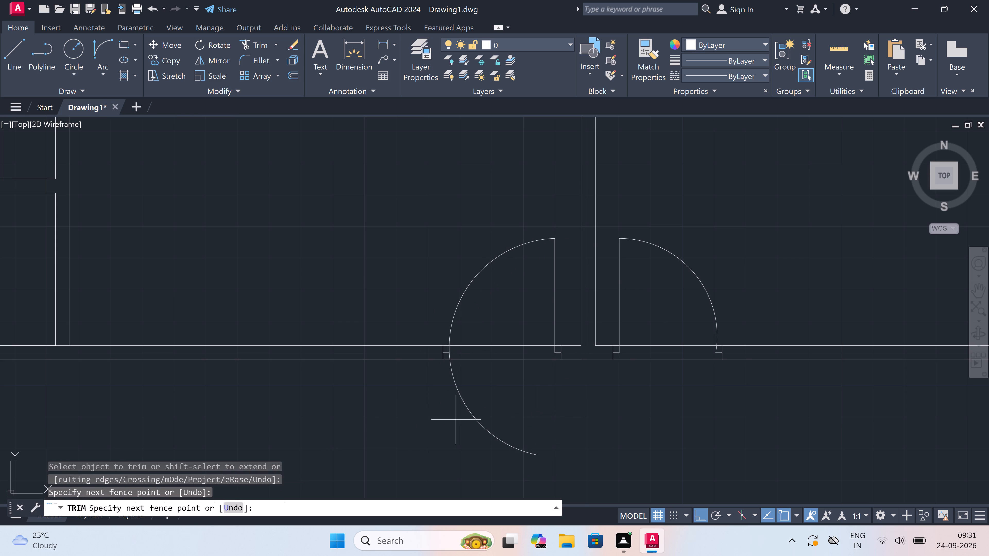
left_click(496, 396)
left_click(497, 365)
left_click(501, 331)
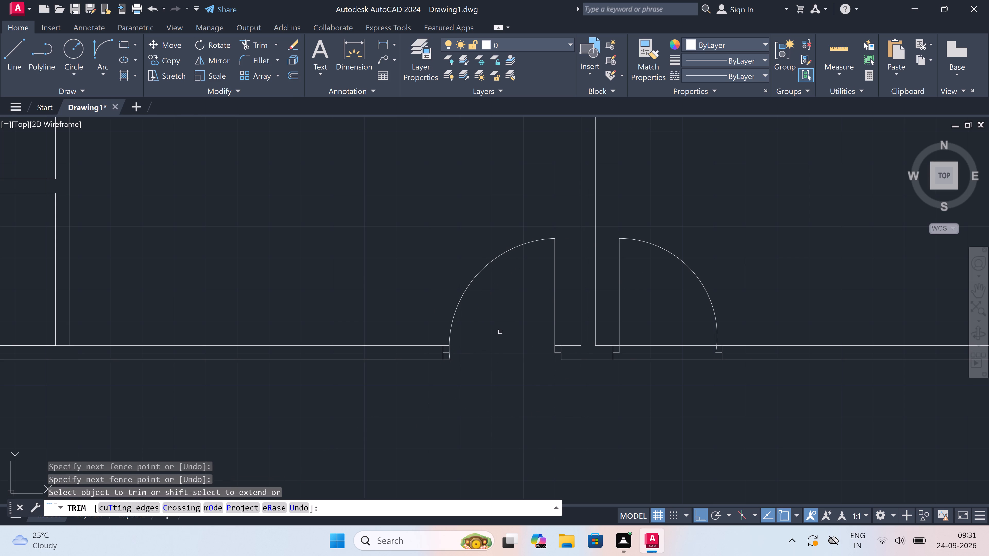
Trim the leftover wall and arc stubs around the stop at the left door's far jamb.
scroll(454, 359, "up", 3)
left_click(424, 358)
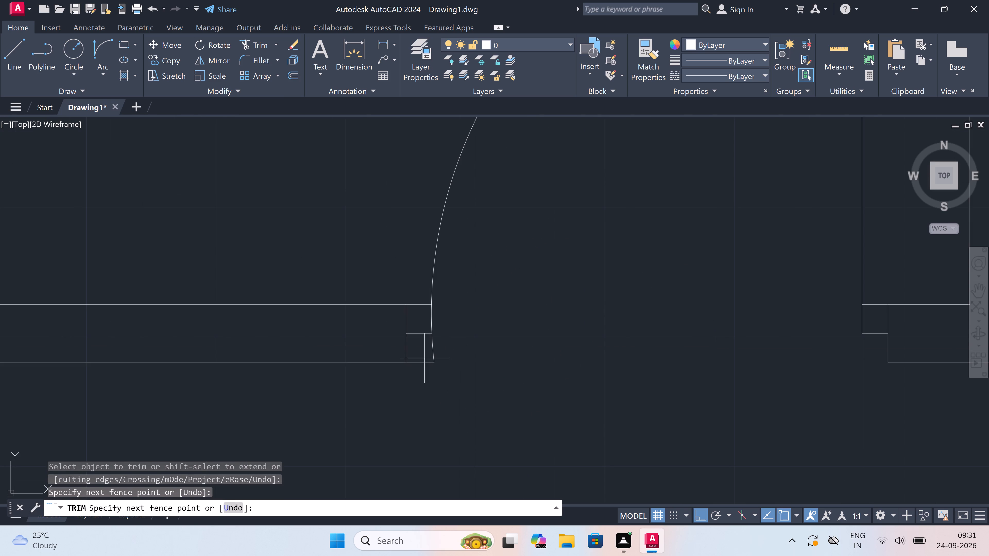
left_click(423, 372)
left_click_drag(424, 353, 434, 348)
left_click(451, 341)
scroll(451, 341, "down", 4)
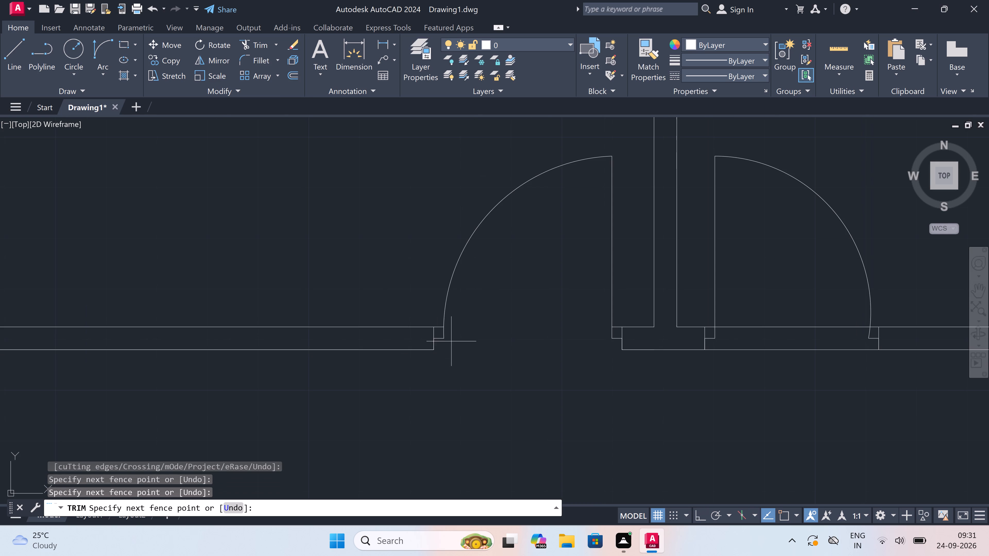
left_click(570, 366)
Trim both bottom outer wall lines across the right door's opening, between its two jambs.
scroll(570, 366, "down", 3)
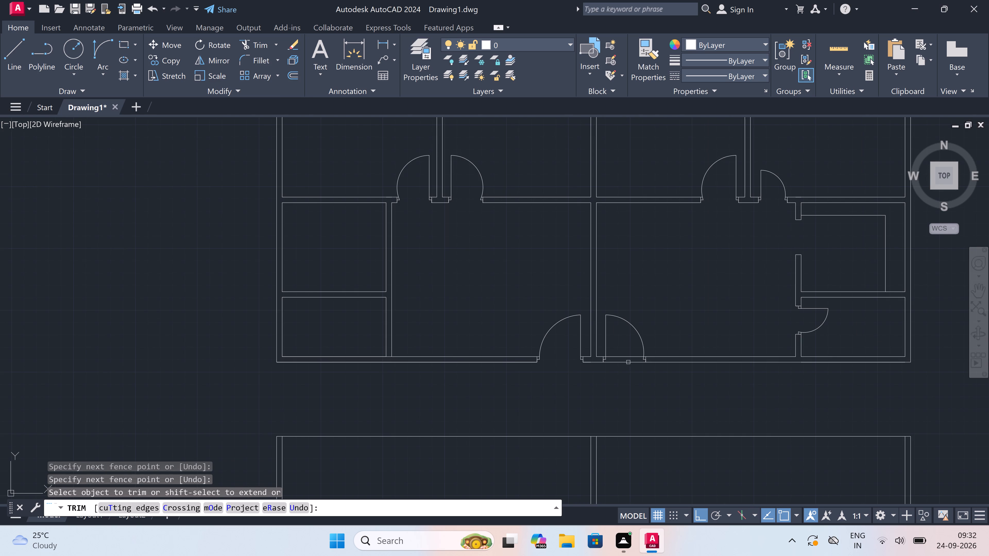
scroll(630, 361, "up", 2)
left_click(616, 328)
left_click(605, 415)
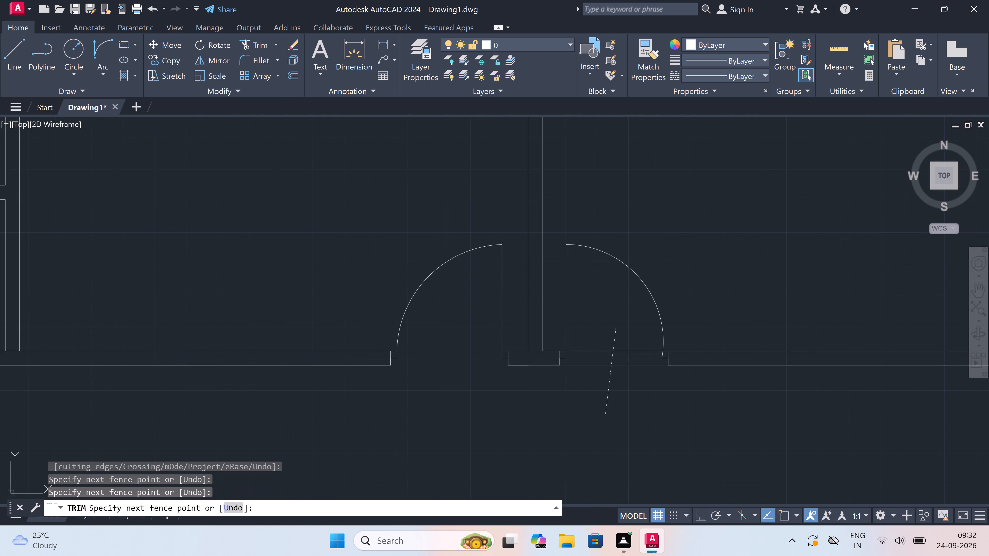
scroll(525, 411, "down", 3)
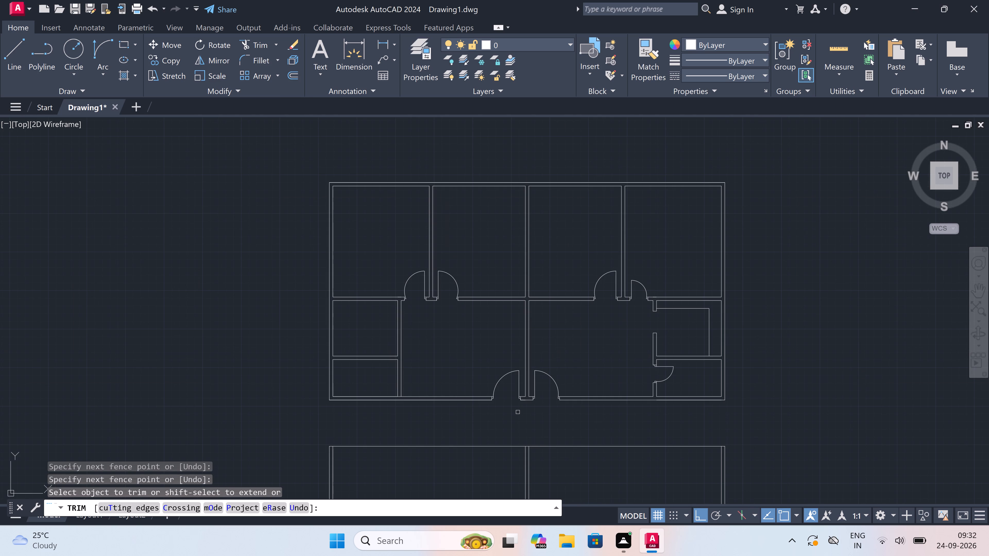
key("Escape")
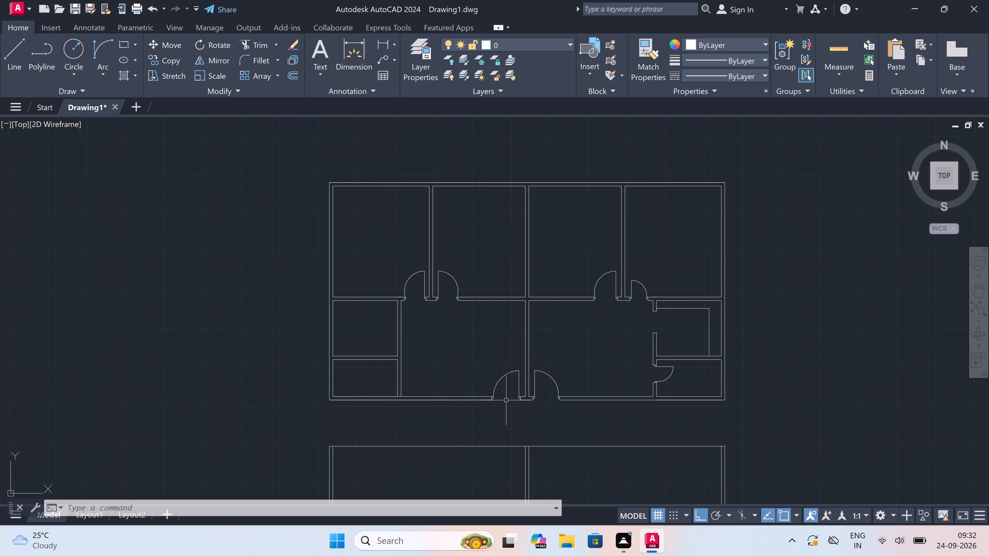
Offset the lower plan's top wall line 4.5" downward in both the left and right halves.
scroll(501, 378, "down", 1)
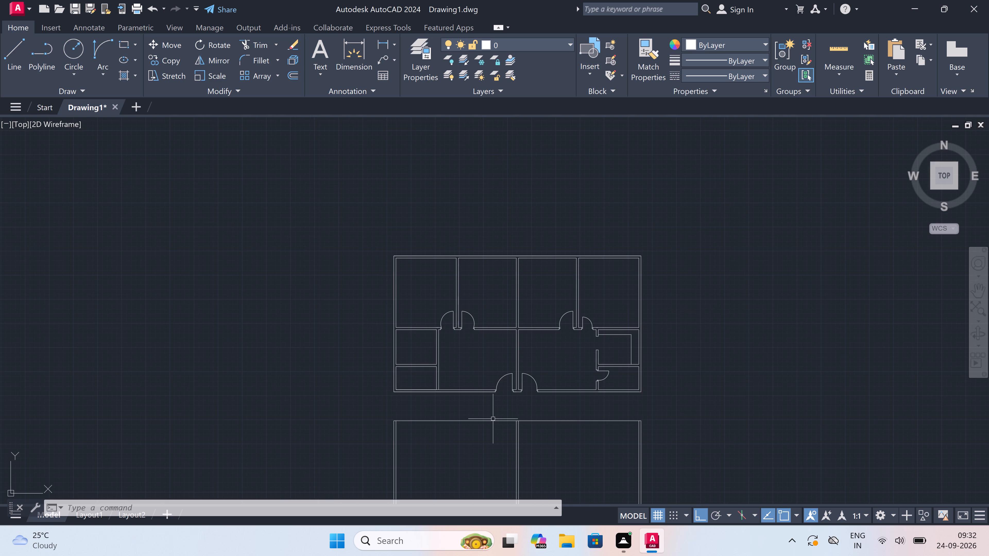
scroll(492, 418, "down", 1)
scroll(485, 436, "up", 3)
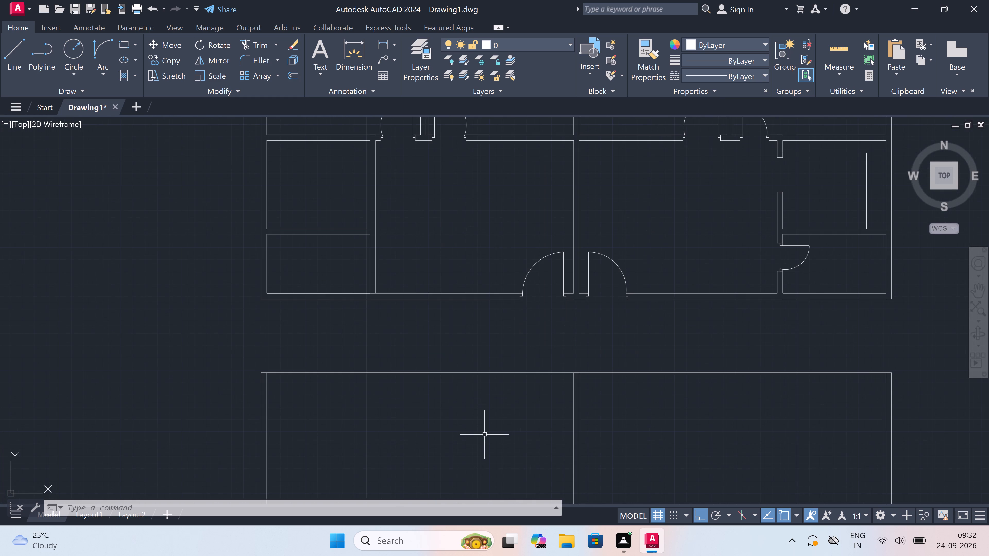
key("o")
key("space")
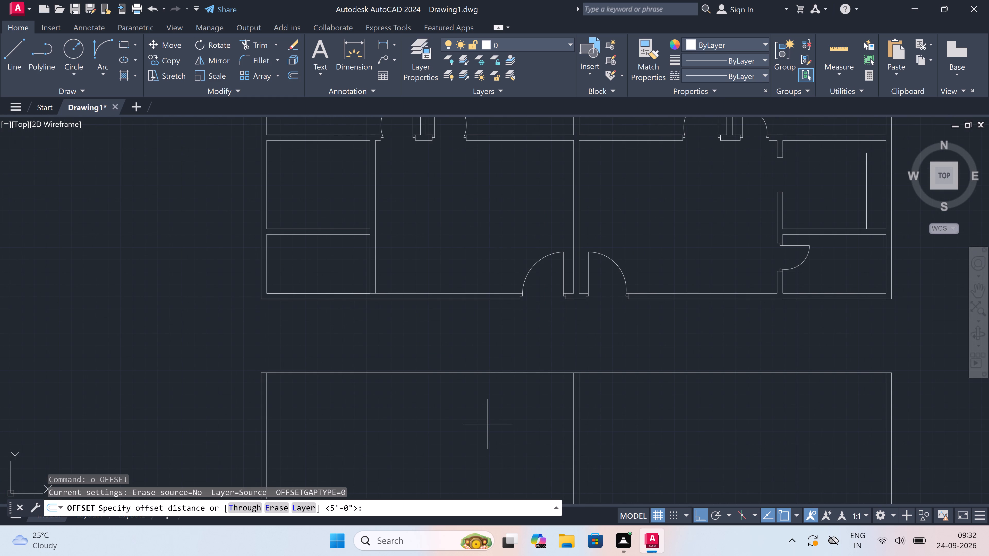
left_click(493, 372)
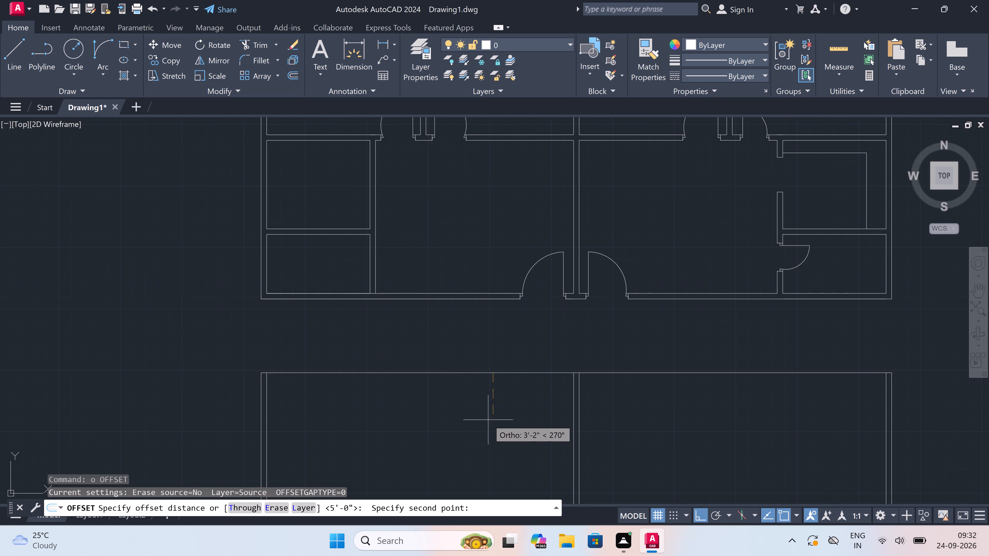
type("4.5\"")
key("space")
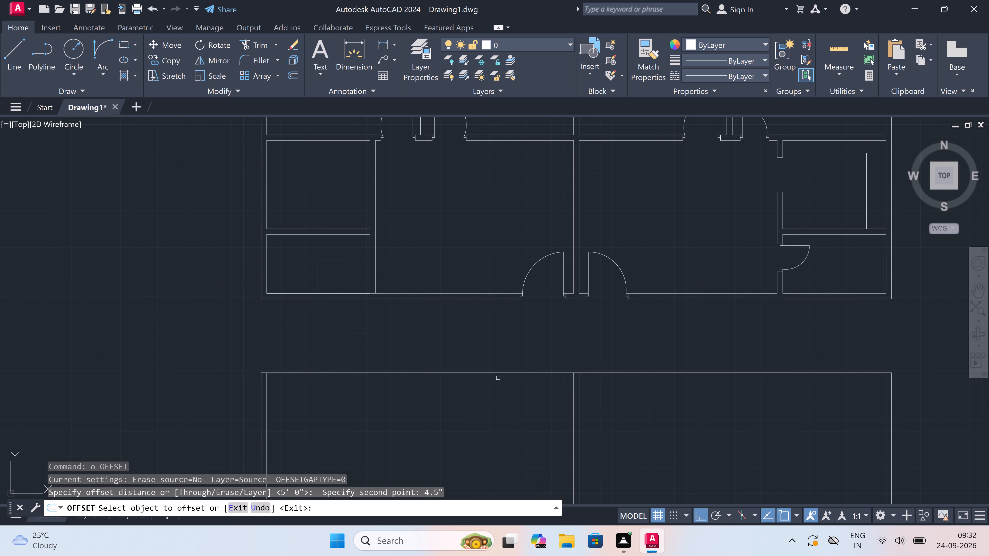
left_click_drag(498, 373, 496, 377)
left_click(489, 389)
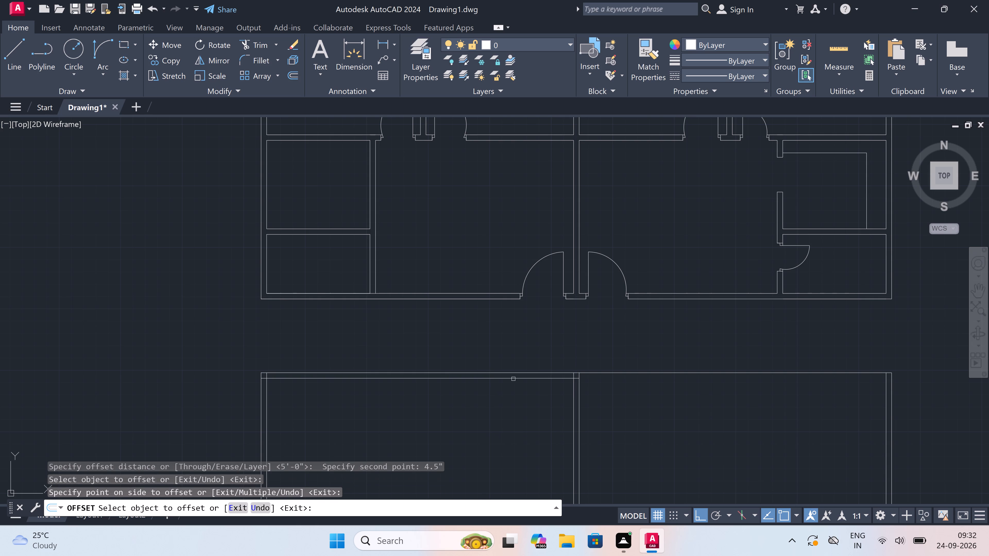
left_click_drag(626, 373, 627, 377)
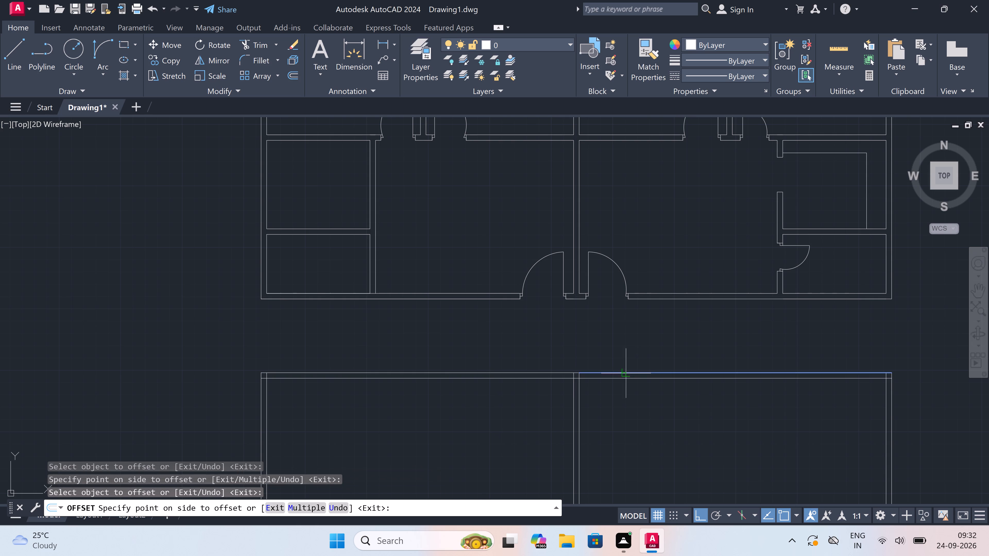
left_click_drag(627, 377, 627, 382)
left_click(626, 394)
scroll(626, 393, "down", 2)
scroll(577, 399, "up", 2)
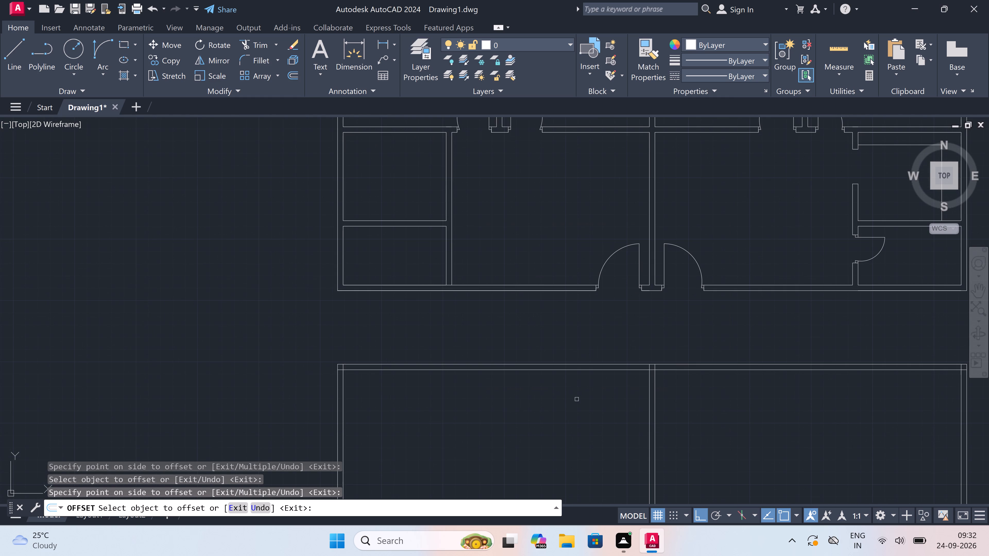
key("Escape")
Offset the lower plan's inner top wall line 8' downward in both the left and right halves.
key("space")
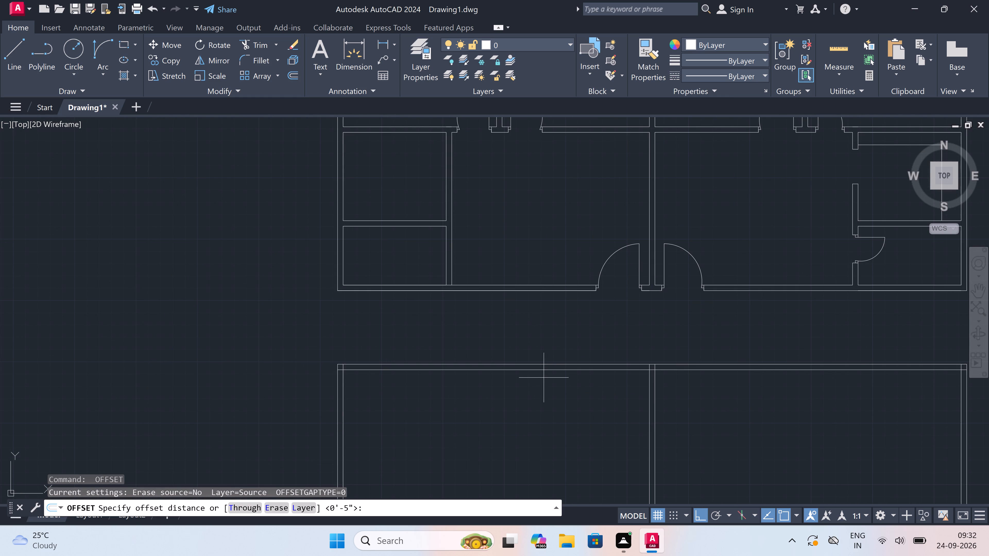
left_click_drag(541, 371, 540, 374)
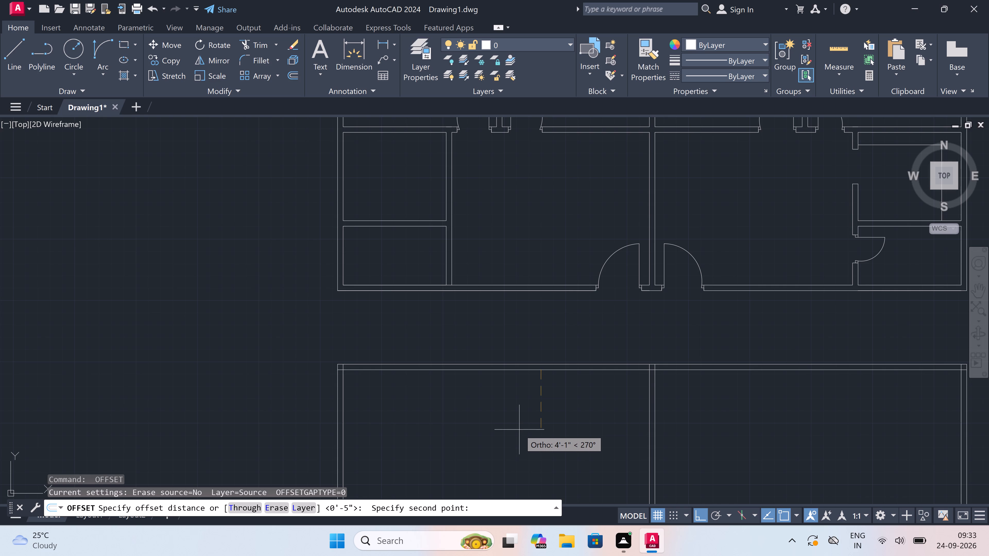
type("8'")
key("space")
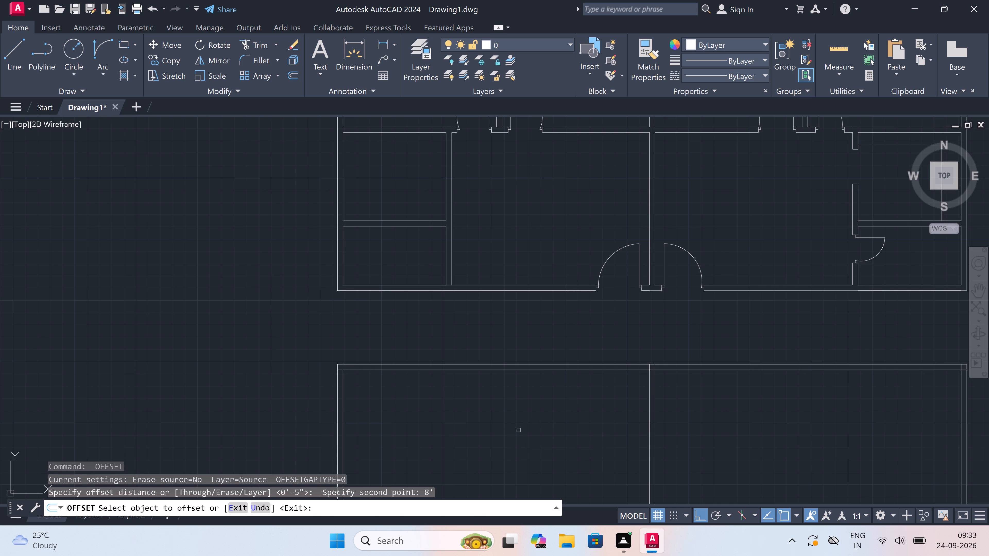
left_click(507, 370)
left_click(504, 380)
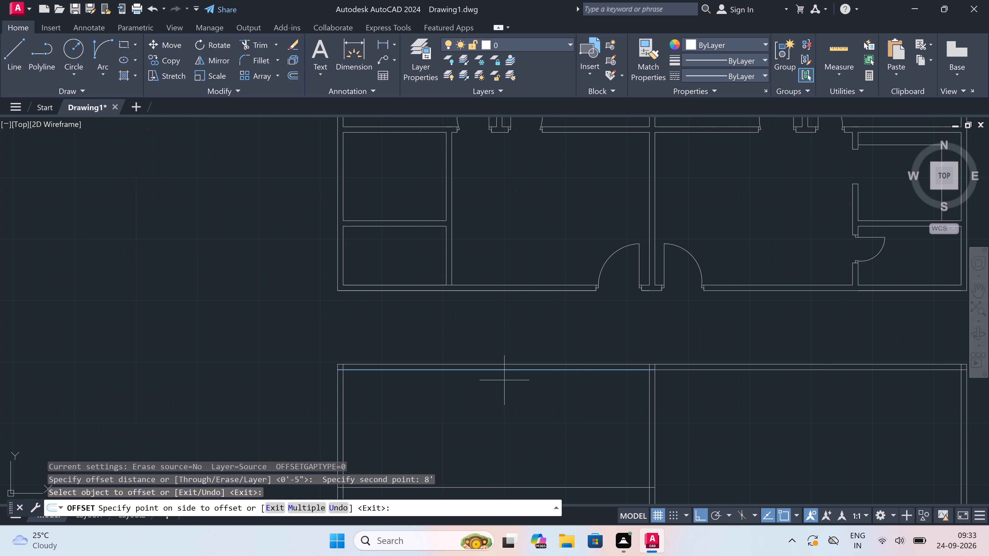
left_click(738, 369)
left_click(735, 401)
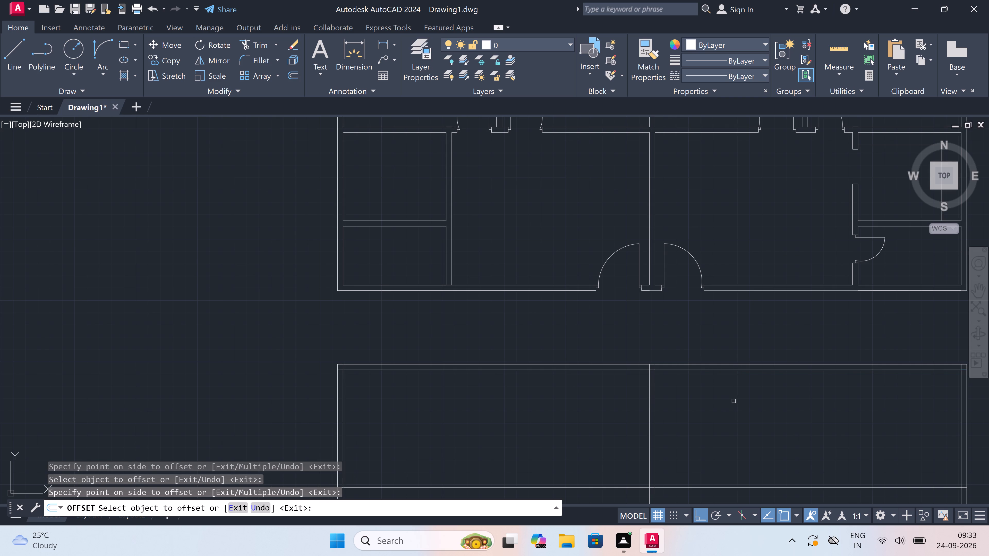
key("Escape")
Offset the lower plan's horizontal partition line 4.5" downward in both the left and right halves.
scroll(731, 398, "down", 3)
scroll(735, 421, "up", 2)
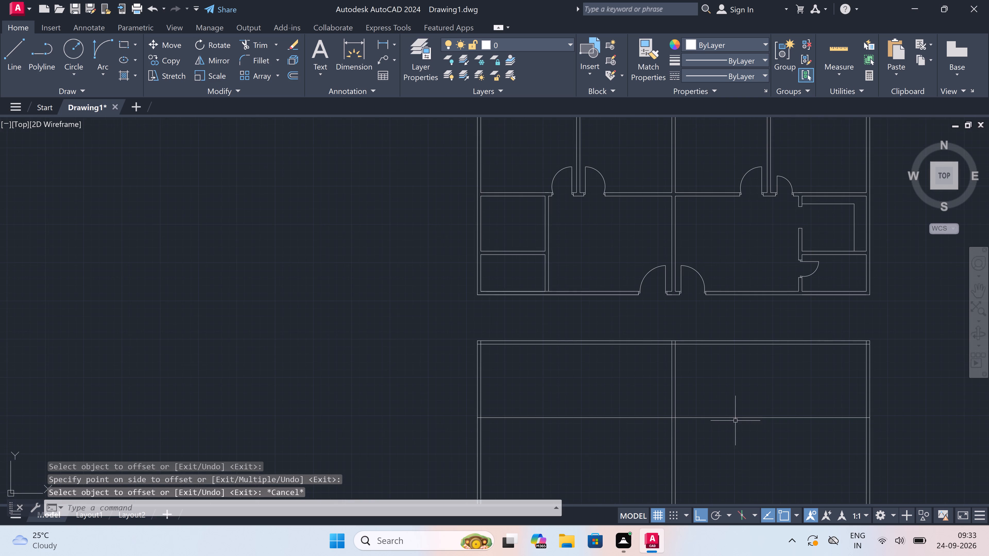
key("space")
left_click(734, 417)
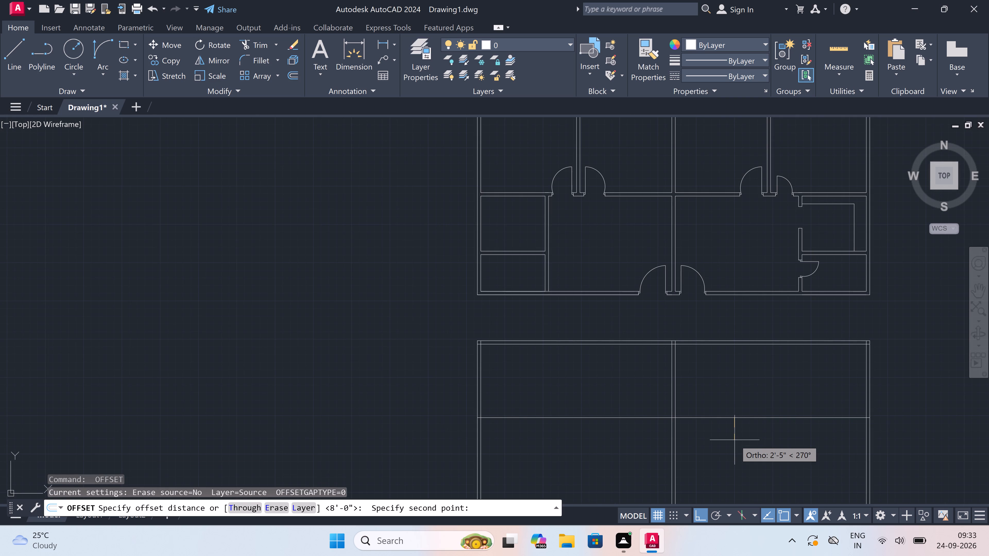
type("4.5\"")
key("space")
left_click(735, 419)
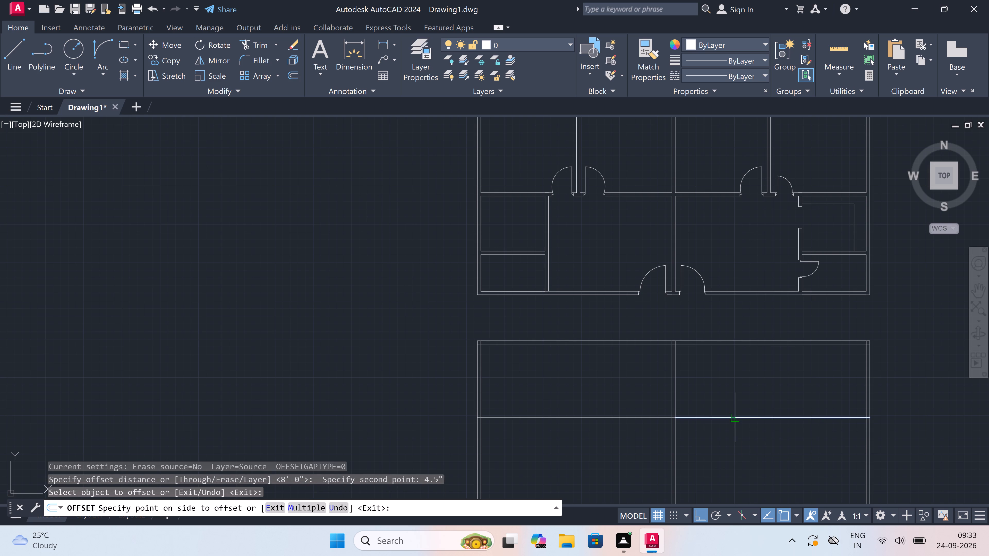
left_click(732, 442)
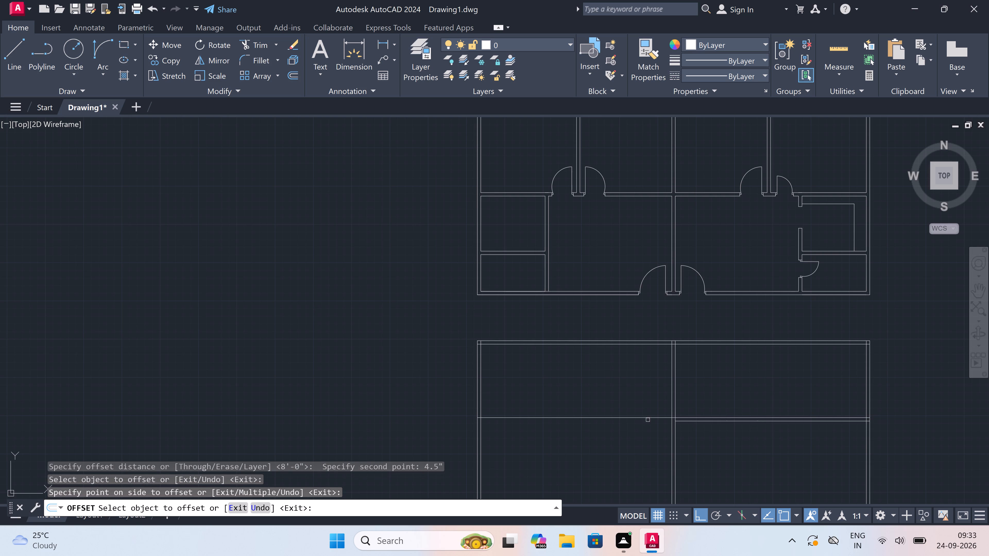
double_click(646, 418)
left_click(639, 433)
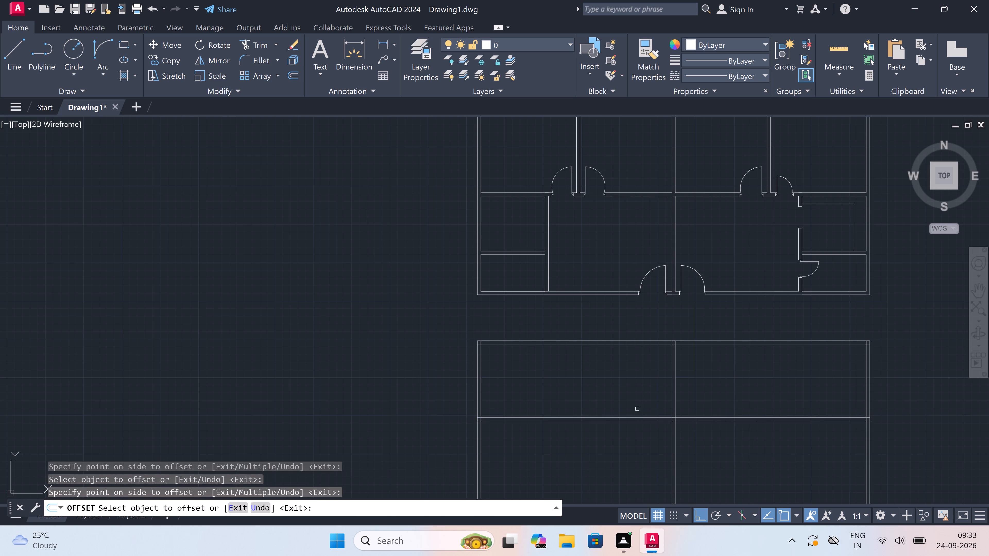
key("Escape")
Offset the inner line of the lower plan's left outer wall 6' to the right.
scroll(606, 388, "up", 1)
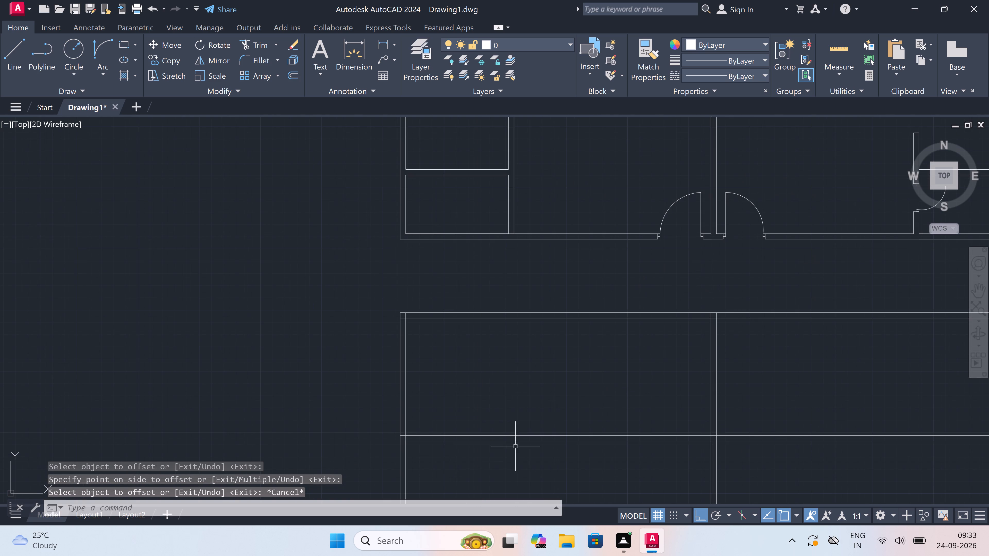
scroll(487, 462, "up", 2)
scroll(490, 416, "down", 2)
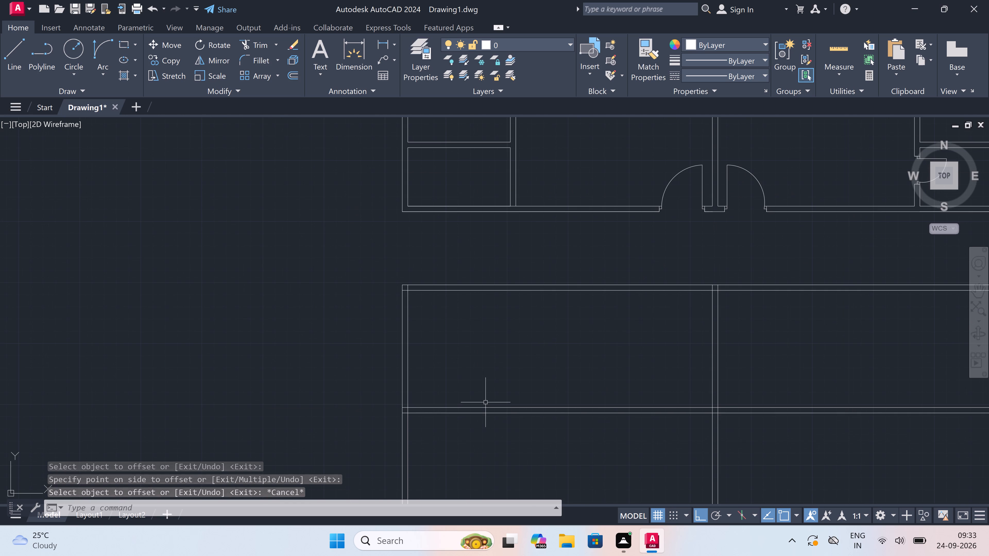
type("o")
key("space")
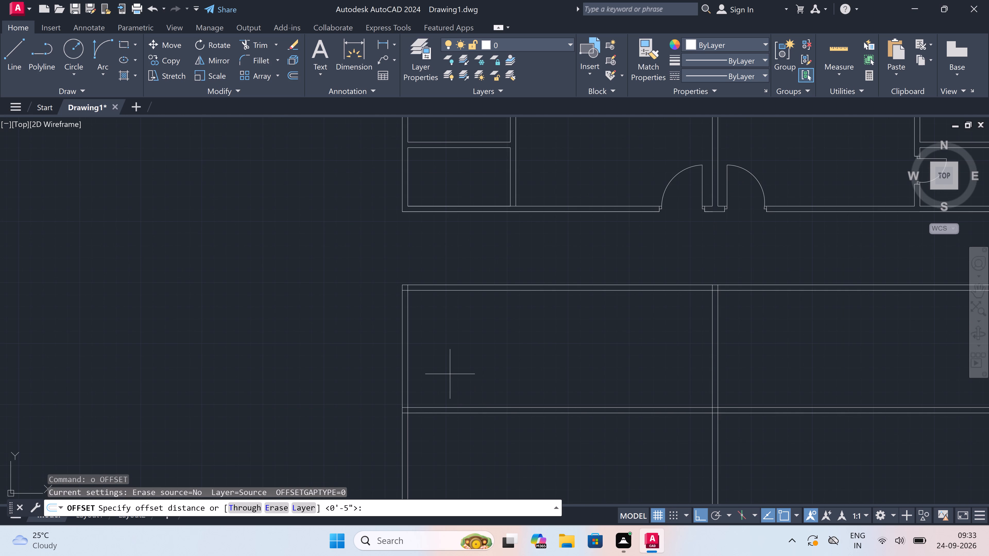
left_click(413, 357)
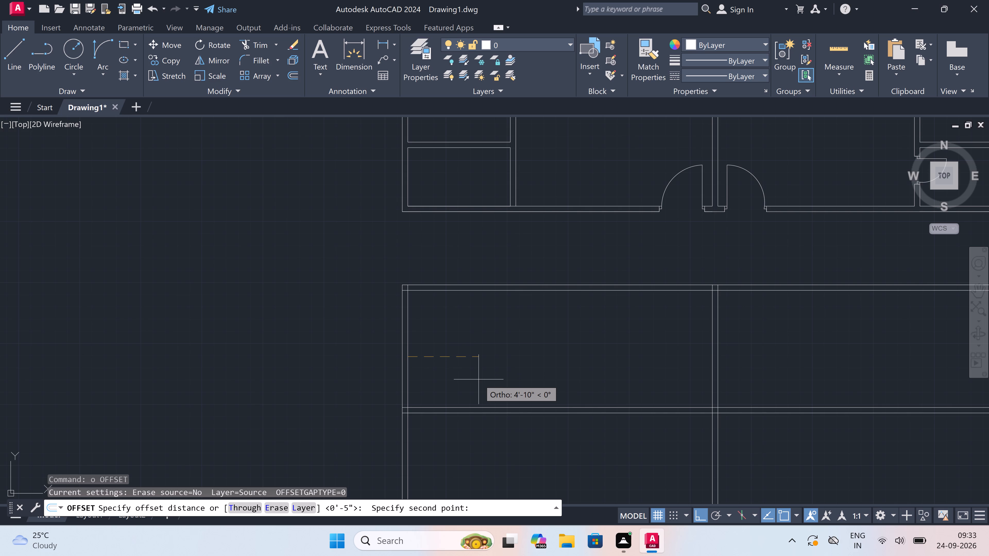
type("6'")
key("space")
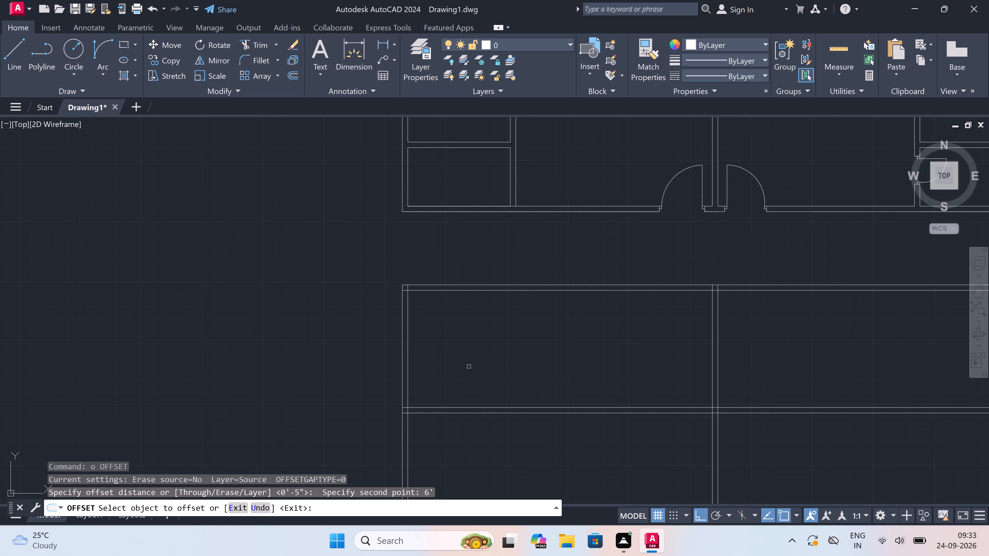
left_click_drag(408, 345, 412, 346)
left_click(461, 347)
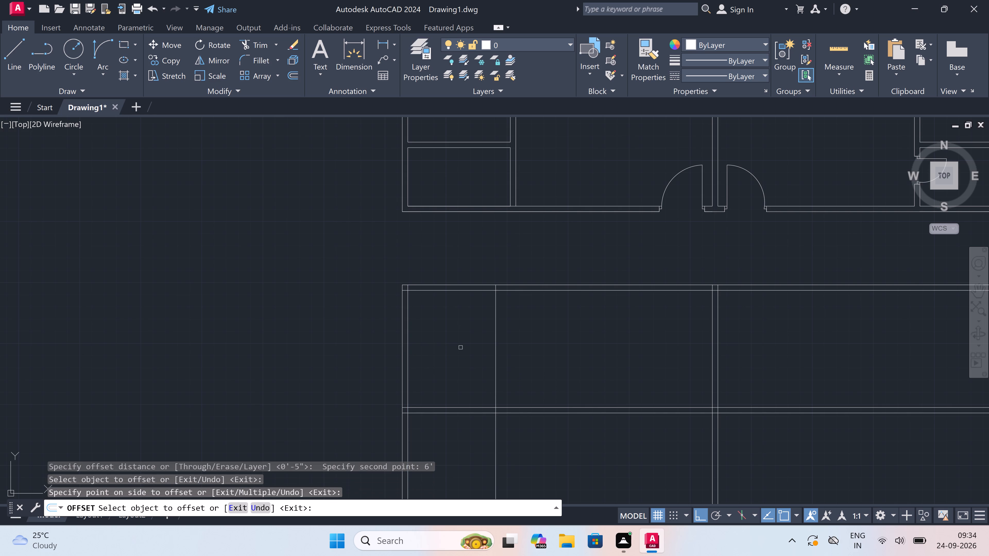
key("Escape")
Offset the new vertical line in the lower plan's left half 4.5" to the right to give the partition its thickness.
key("space")
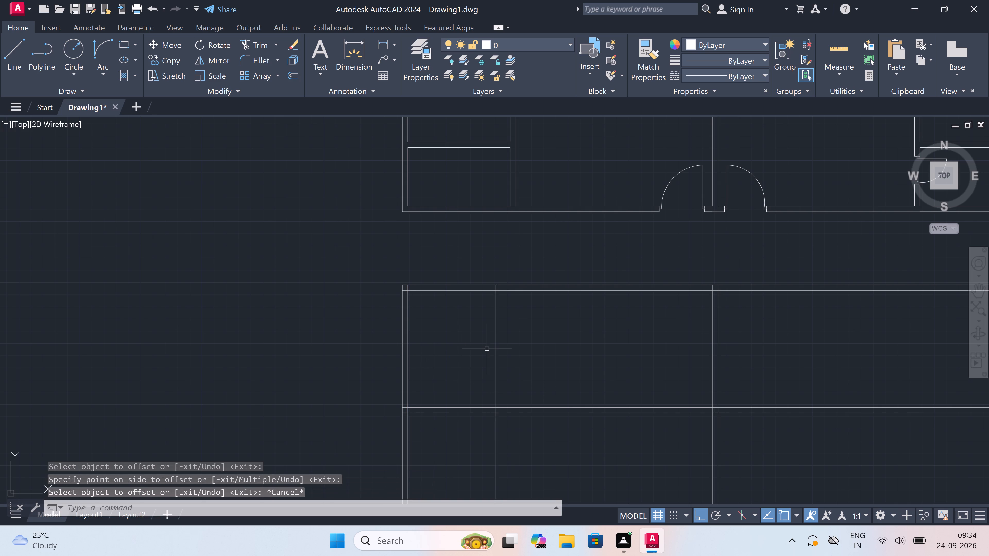
left_click(493, 352)
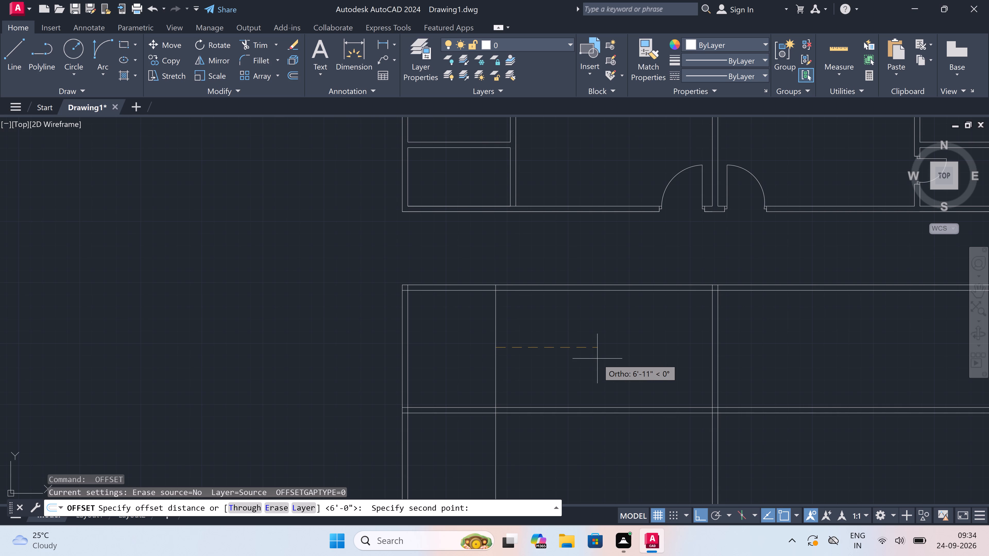
type("4.5\"")
key("space")
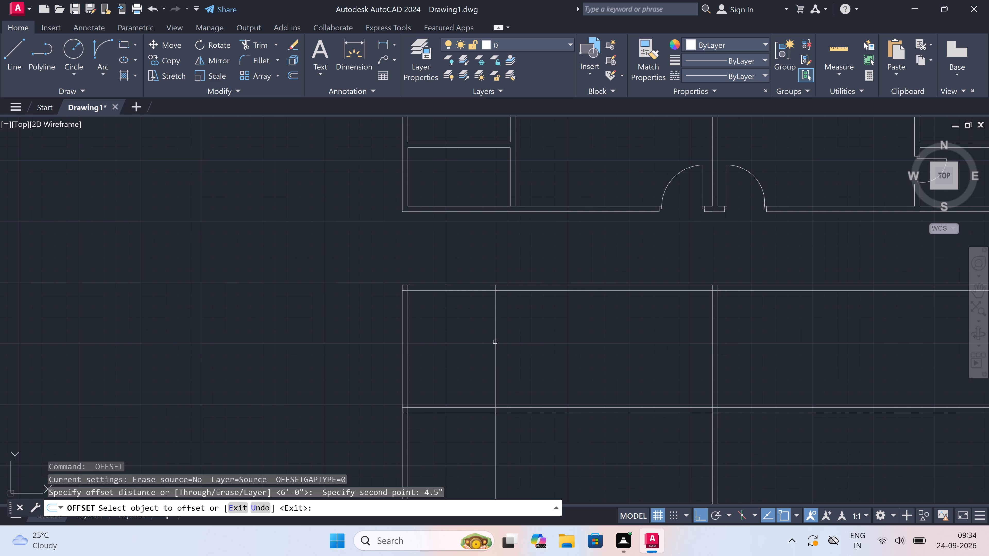
left_click_drag(495, 342, 502, 342)
left_click(518, 343)
scroll(515, 345, "down", 5)
scroll(557, 346, "up", 3)
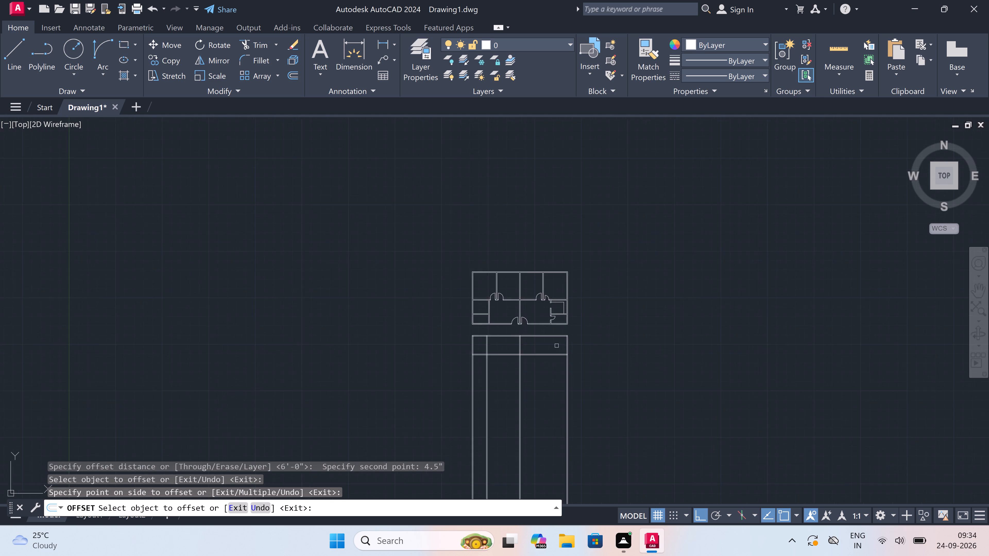
key("Escape")
Offset the inner line of the lower plan's right outer wall 8' to the left.
scroll(556, 347, "up", 3)
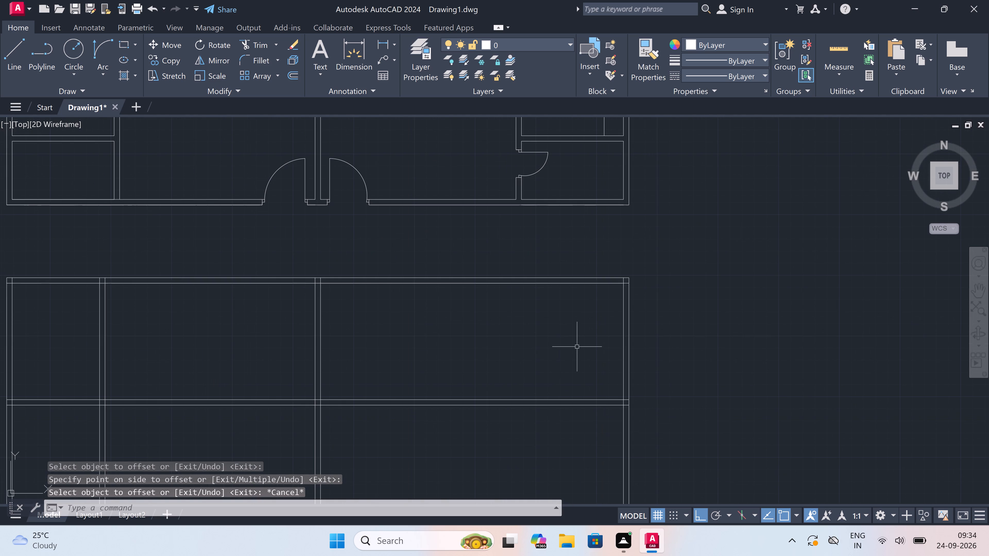
key("space")
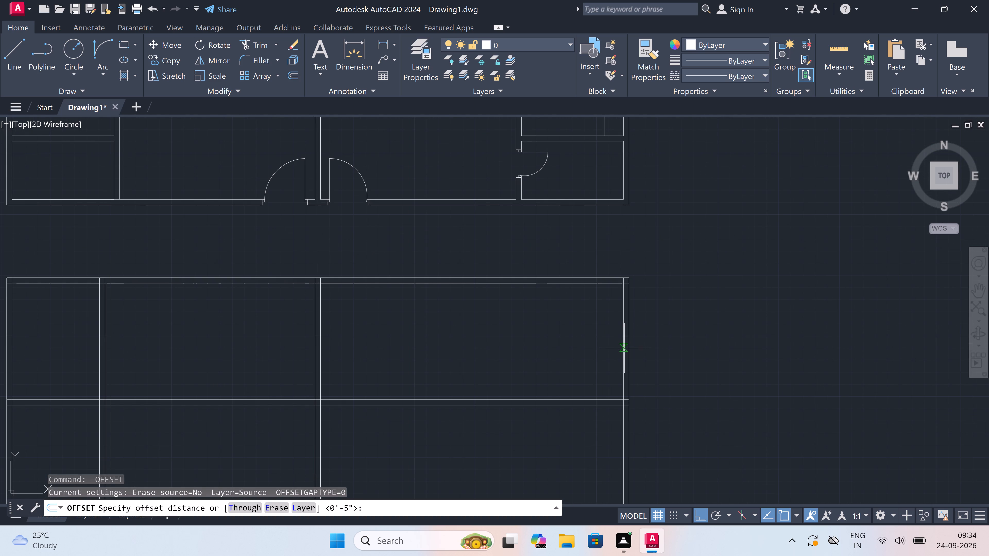
left_click_drag(623, 348, 616, 350)
type("8'")
key("space")
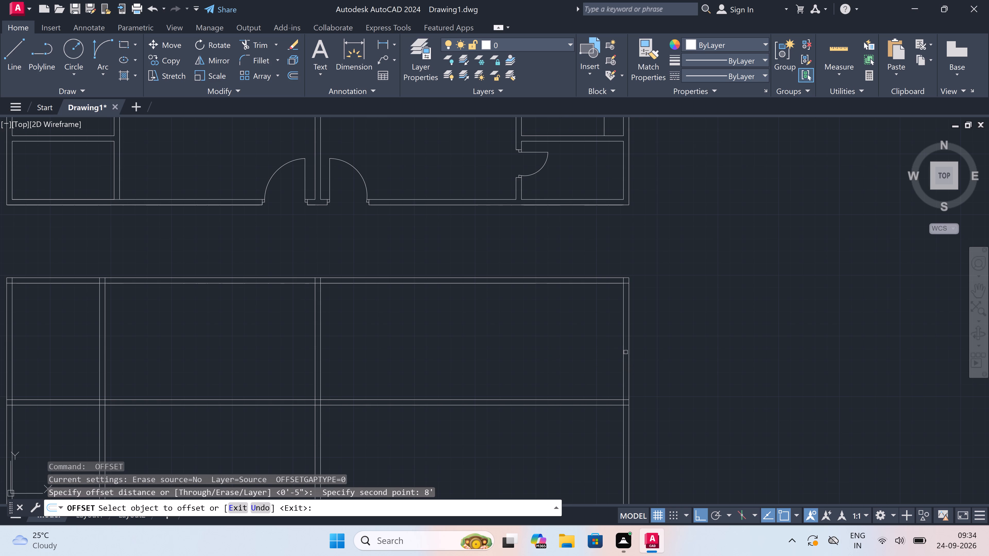
left_click(623, 348)
left_click(590, 356)
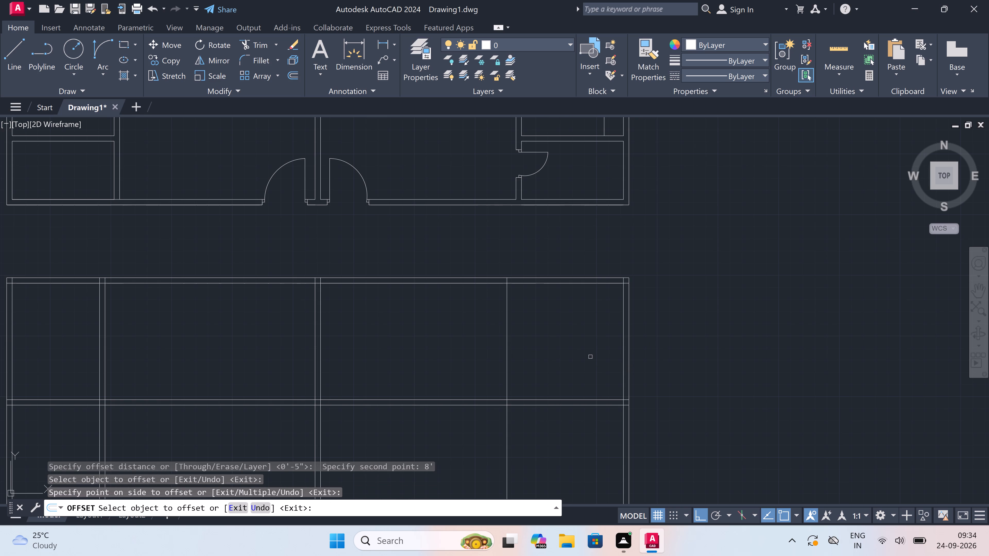
key("Escape")
Offset the new vertical line in the lower plan's right half 4.5" to the left to give the partition its thickness.
key("space")
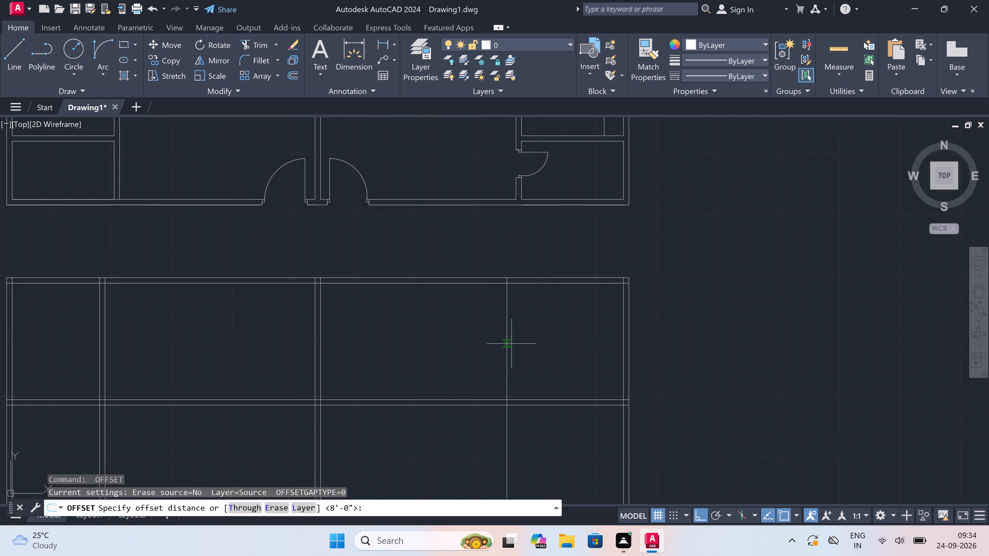
left_click(504, 343)
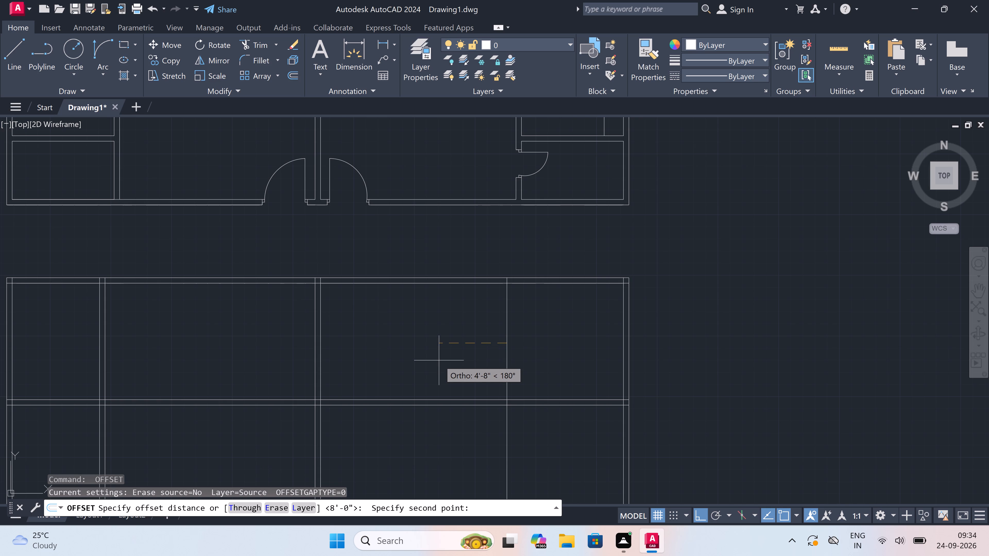
type("4.5\"")
key("space")
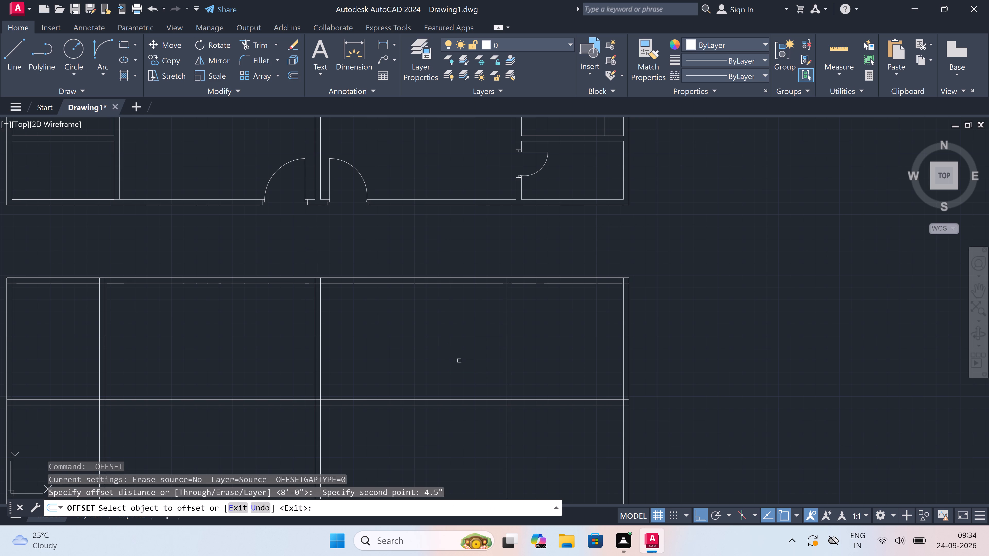
left_click(507, 350)
left_click(437, 362)
scroll(438, 361, "down", 4)
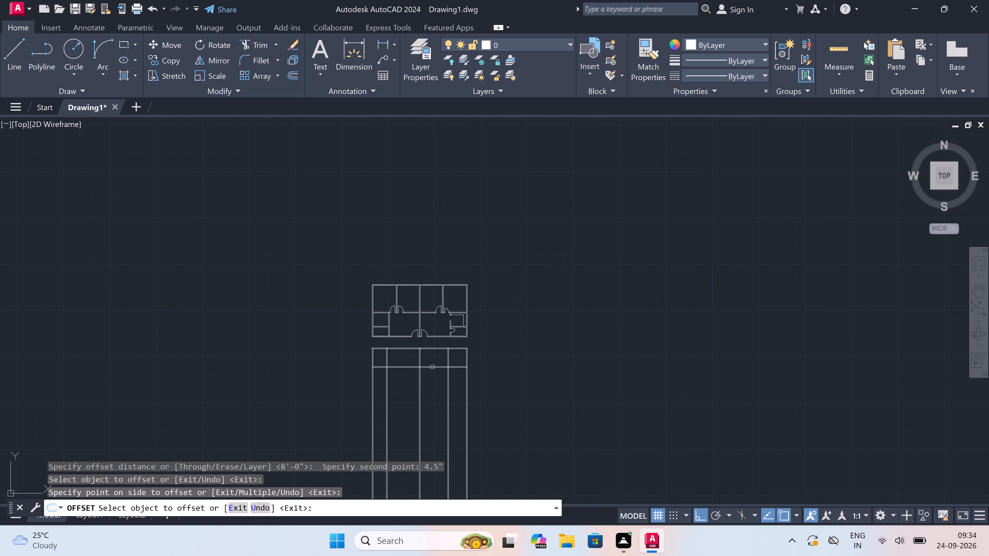
scroll(363, 376, "up", 2)
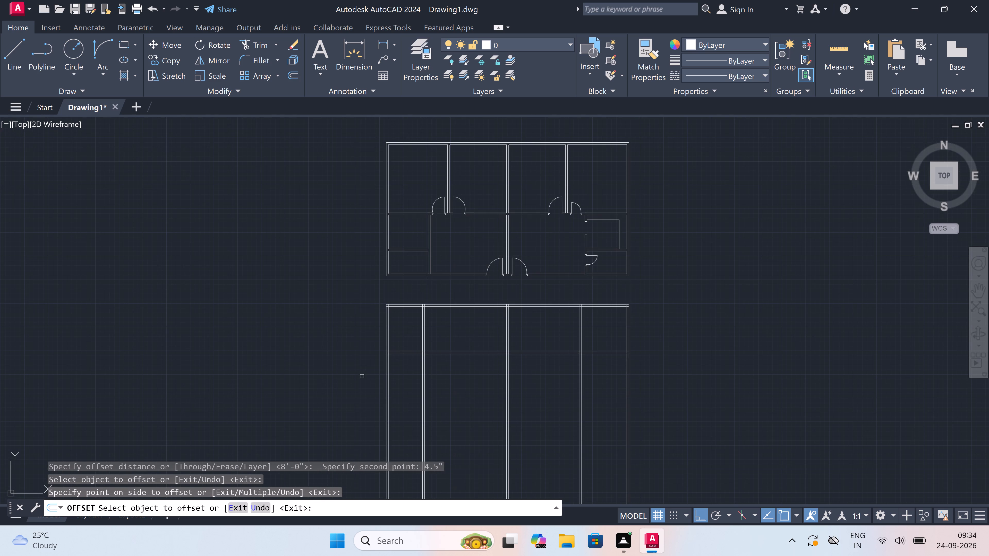
key("Escape")
Offset the lower line of the horizontal partition 4'4" downward in both the left and right halves.
scroll(424, 367, "up", 2)
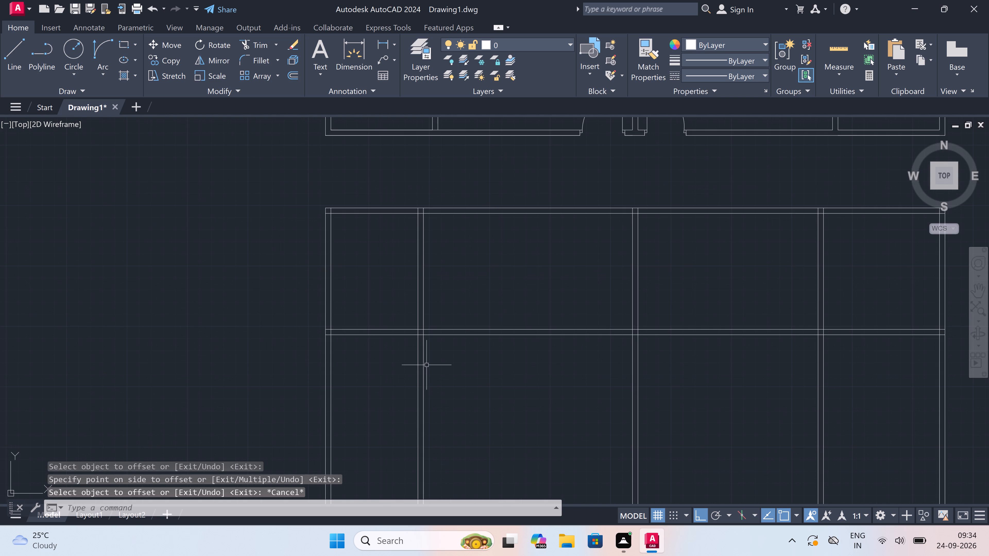
key("o")
key("space")
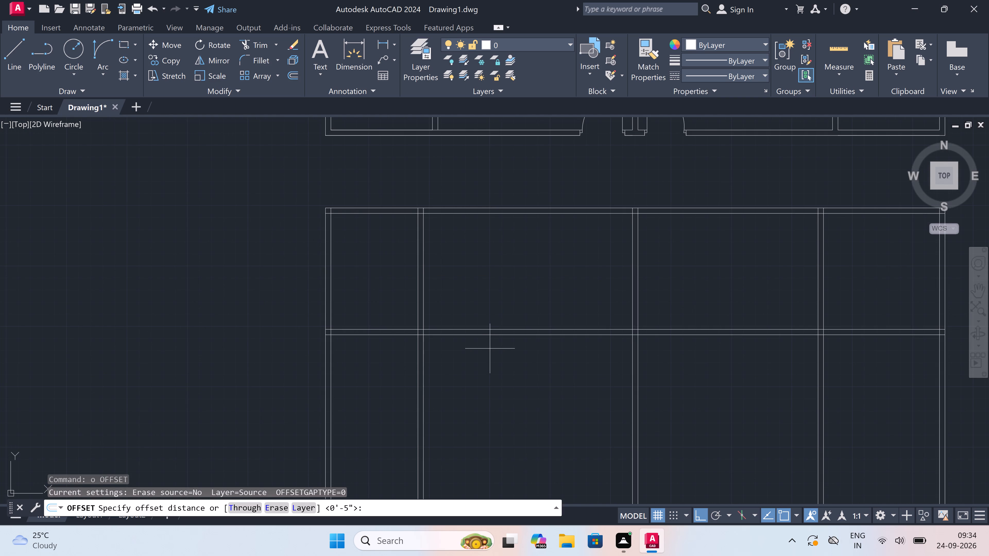
left_click_drag(490, 341, 490, 346)
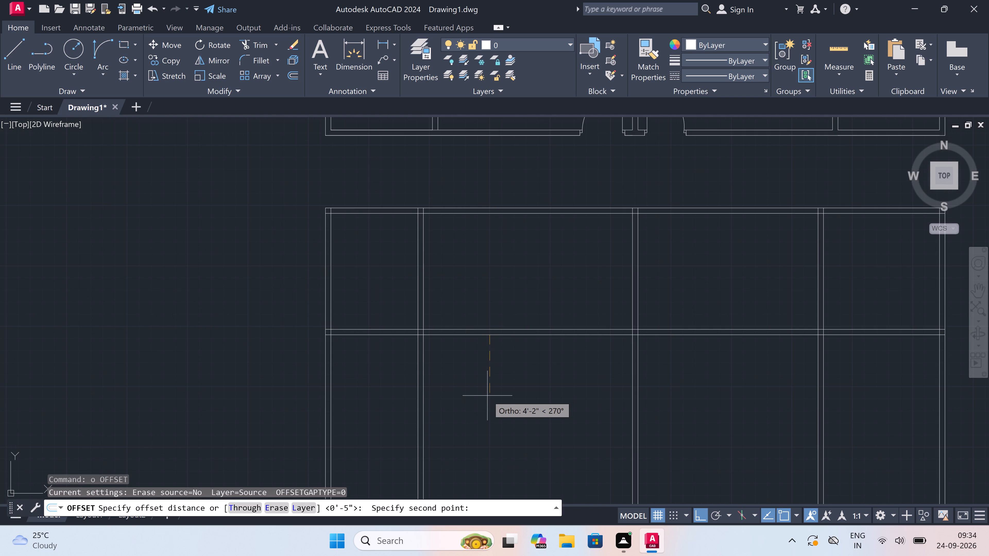
type("4'4\"")
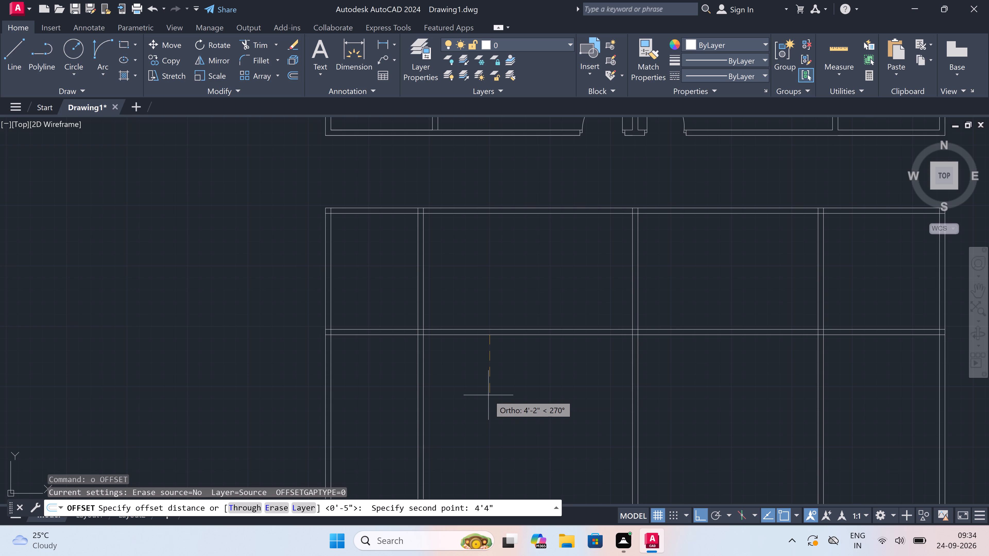
key("space")
left_click_drag(496, 336, 496, 346)
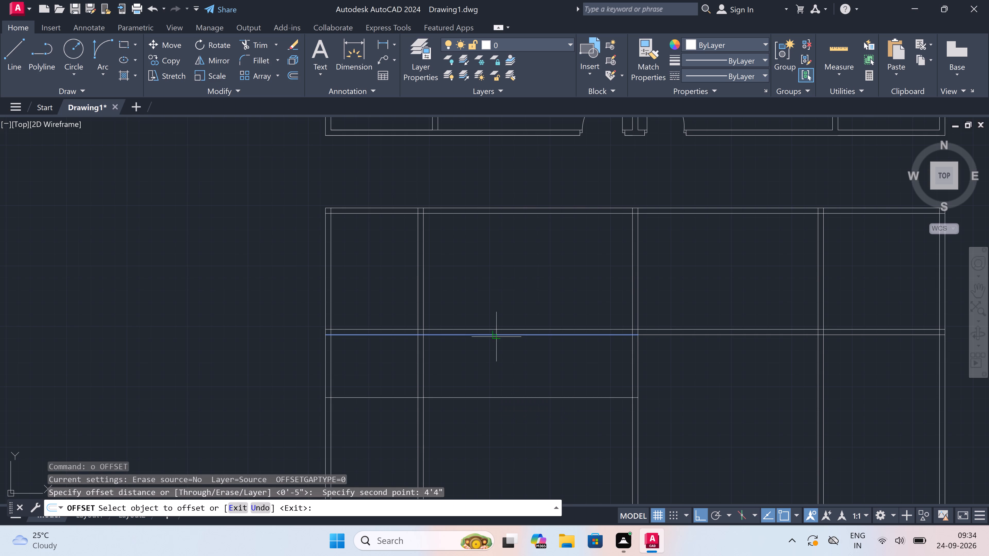
left_click(494, 383)
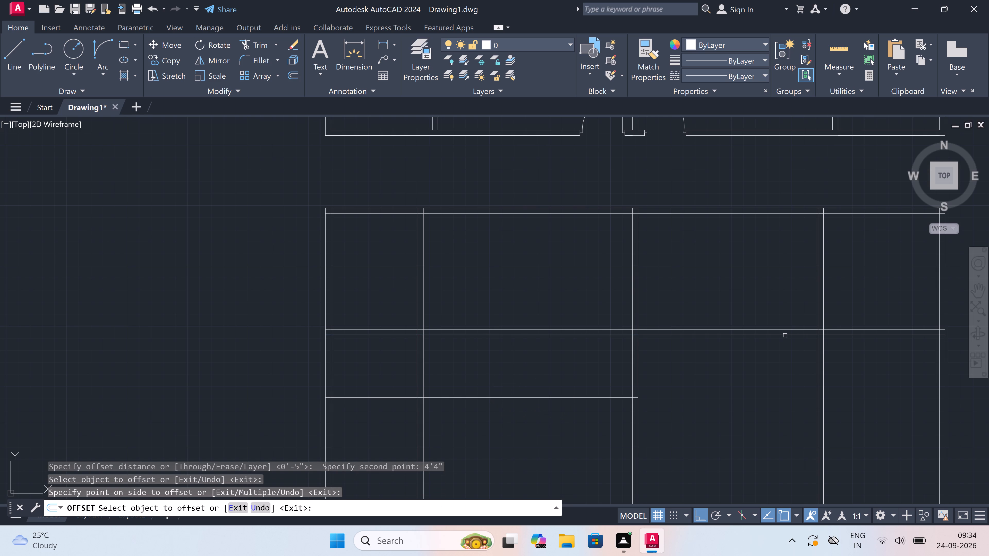
left_click_drag(785, 335, 785, 342)
left_click(780, 373)
key("Escape")
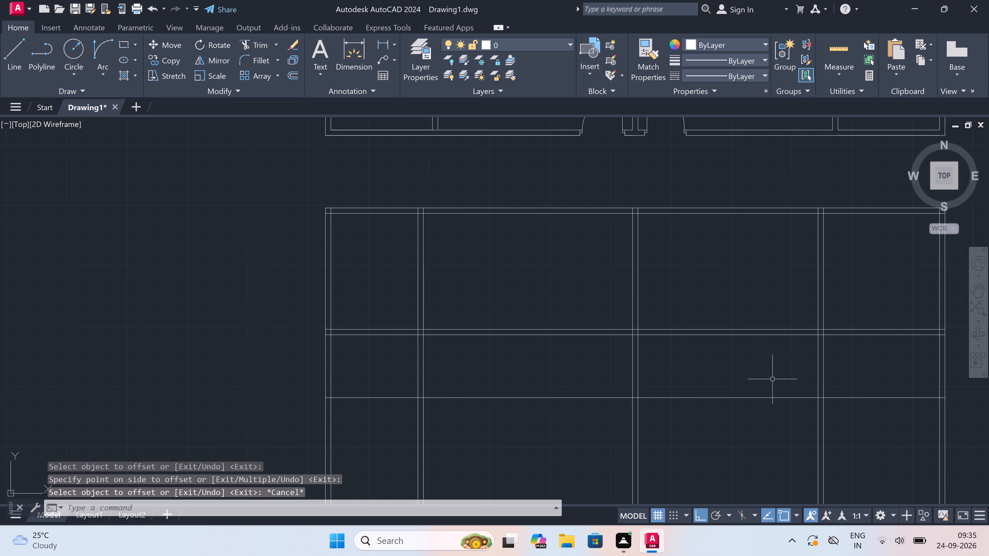
Offset the lower plan's lowest horizontal line 4.5" downward in both halves to give the second horizontal partition its thickness.
key("space")
left_click_drag(762, 393, 762, 399)
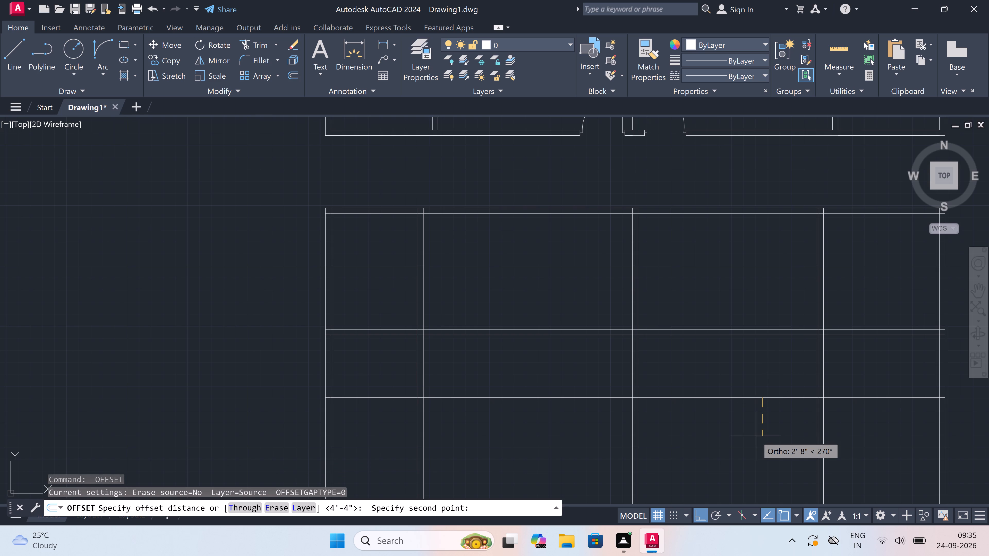
type("4.5\"")
key("space")
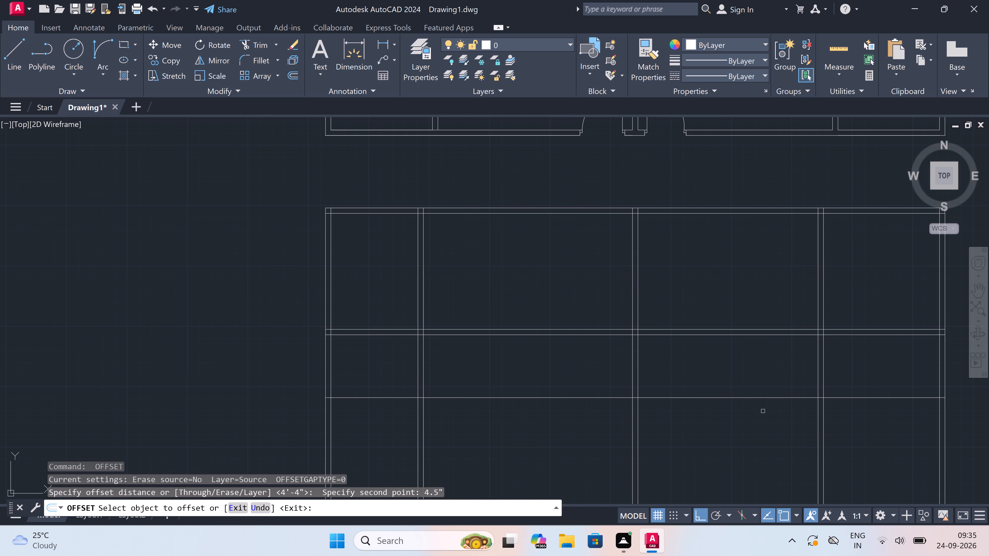
left_click(750, 399)
left_click(740, 423)
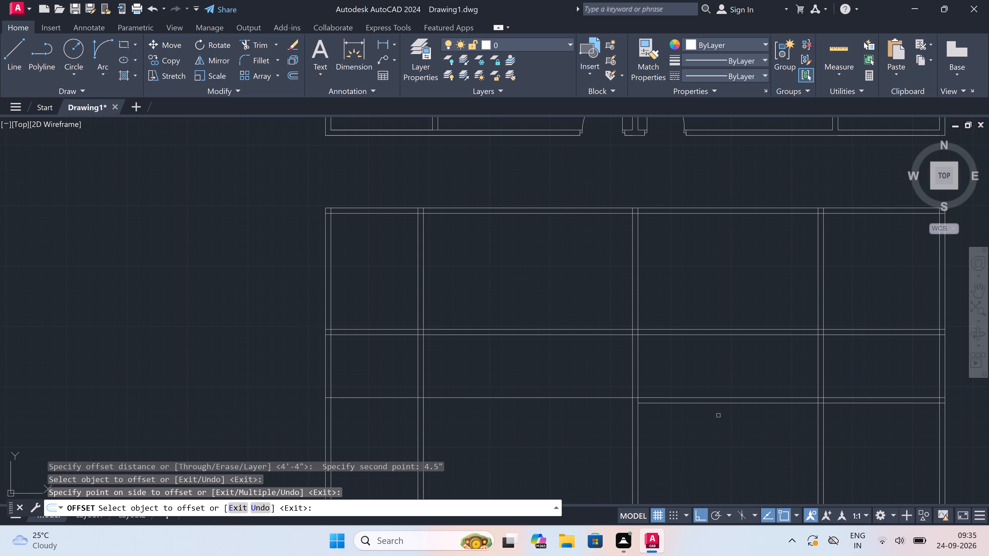
left_click_drag(584, 396, 582, 401)
left_click(557, 436)
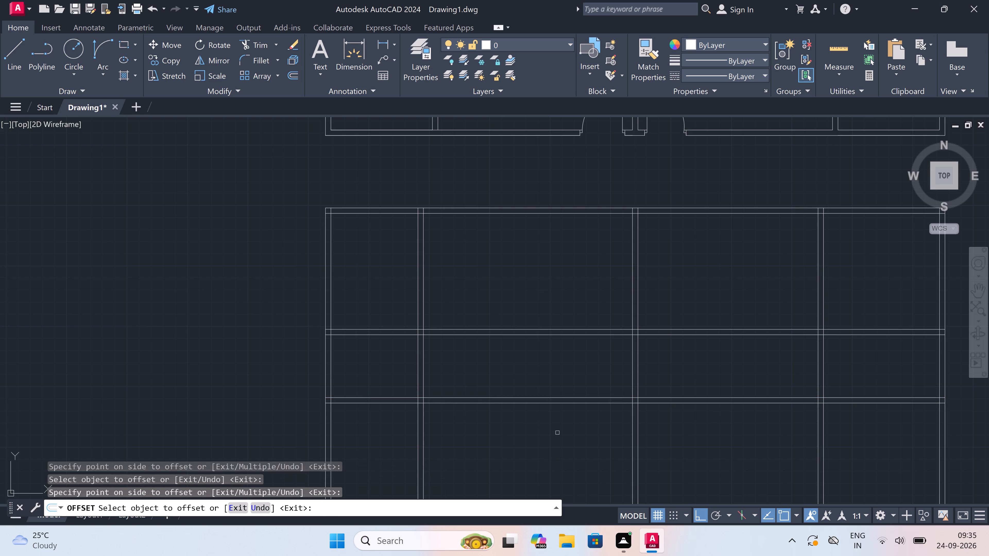
key("Escape")
Offset the lower line of the second horizontal partition 12' downward in both the left and right halves.
key("space")
left_click(563, 406)
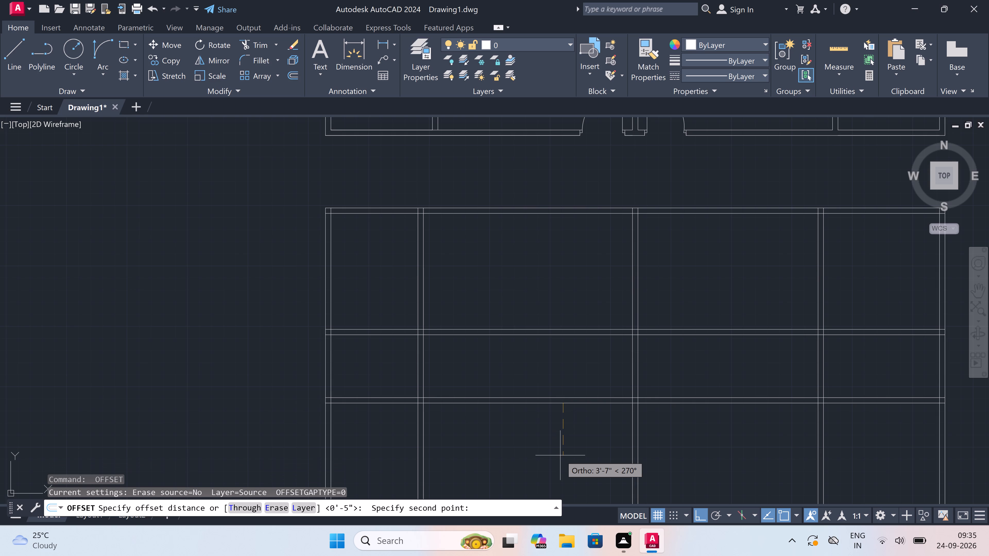
type("12'")
key("space")
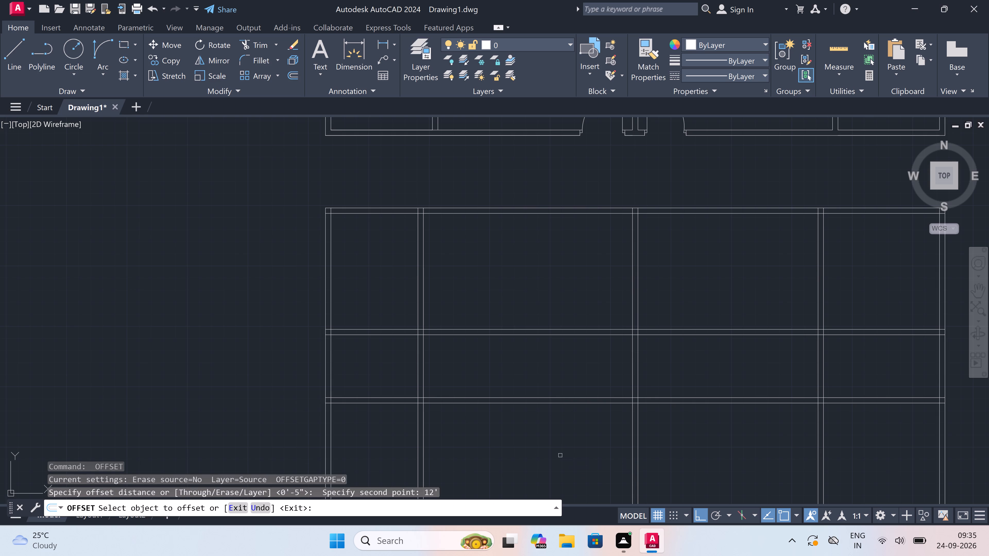
left_click_drag(539, 403, 538, 406)
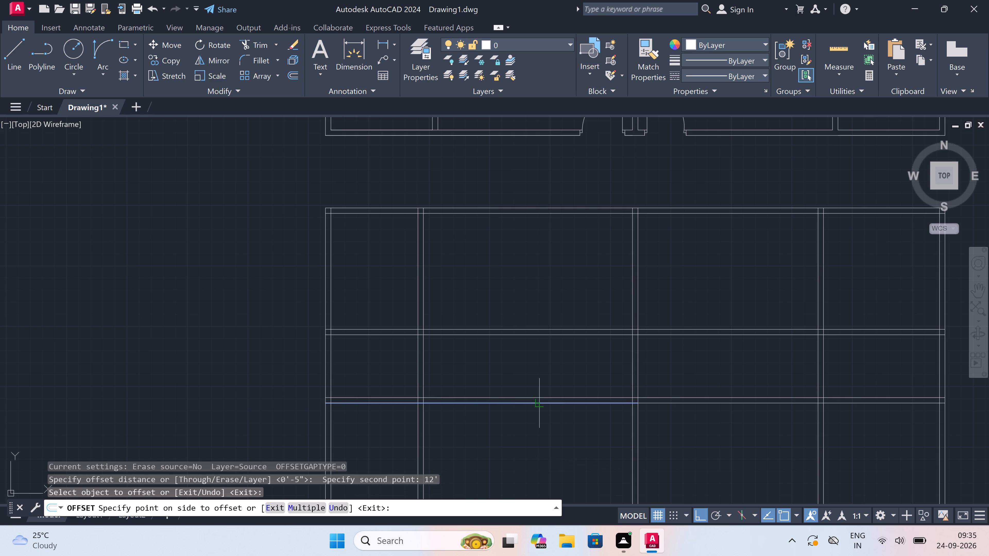
left_click(536, 420)
scroll(536, 419, "down", 3)
scroll(579, 438, "up", 2)
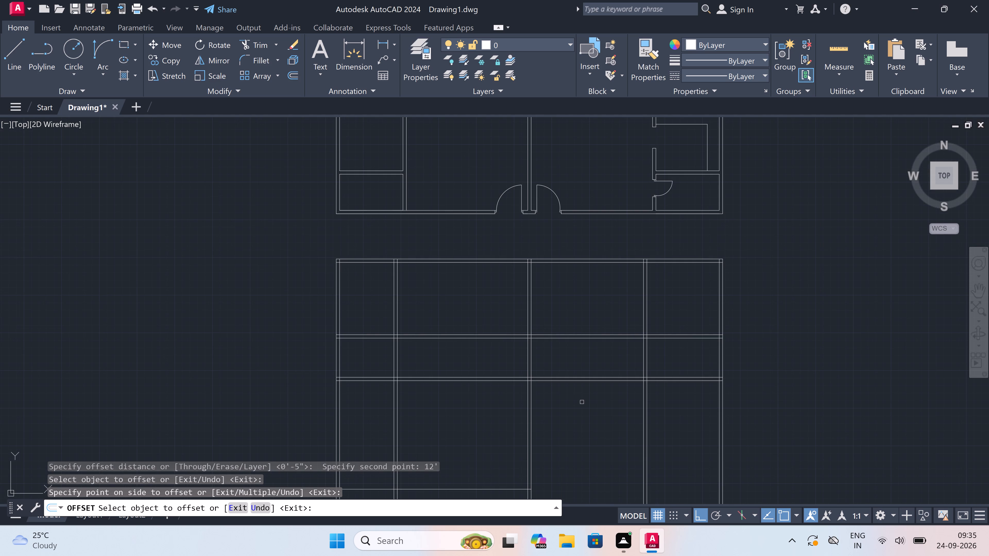
left_click(585, 381)
left_click(582, 401)
scroll(582, 401, "down", 4)
scroll(573, 416, "up", 3)
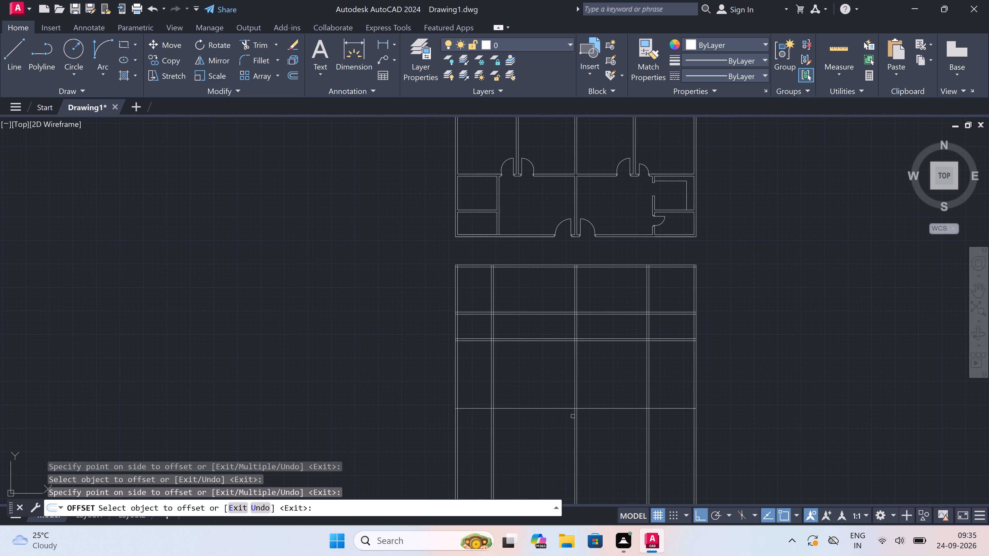
key("Escape")
Offset the new lowest horizontal line 4.5" downward in both halves to give the bottom outer wall its thickness.
scroll(549, 411, "up", 1)
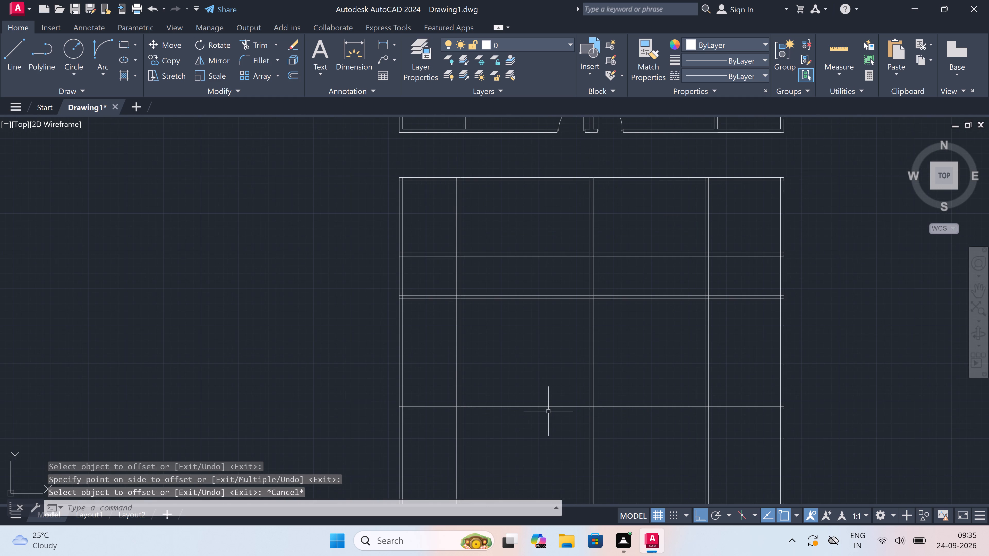
key("space")
left_click_drag(548, 404, 548, 410)
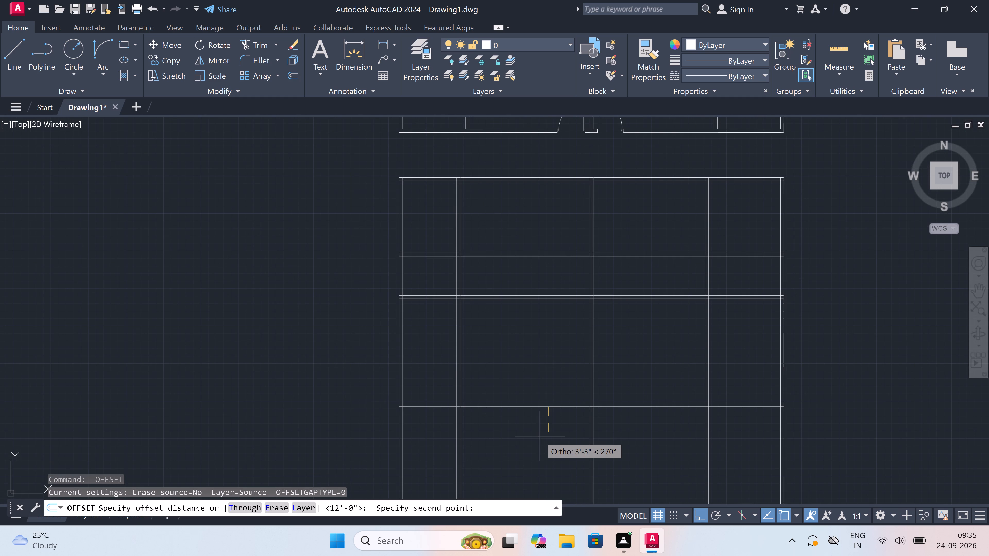
type("4.5\"")
key("space")
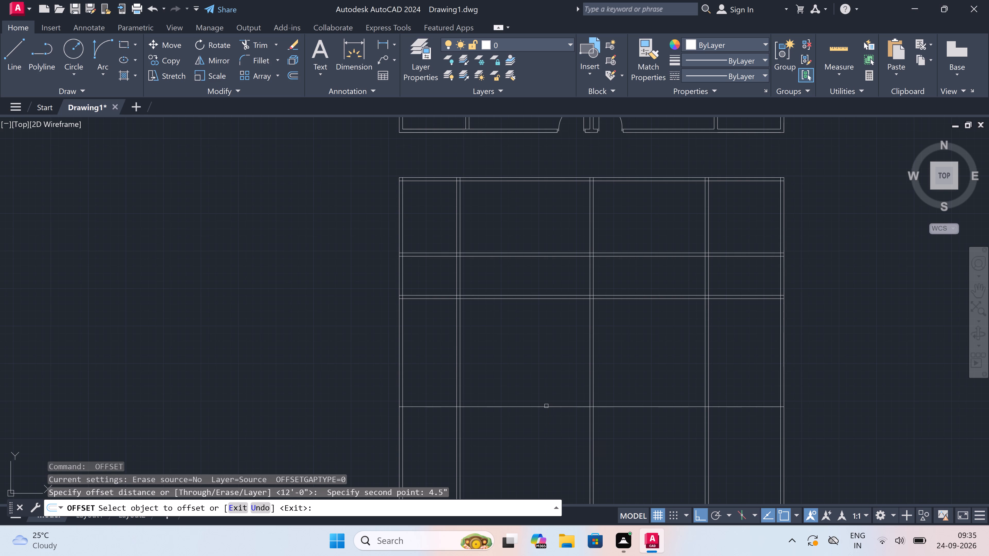
left_click(545, 407)
left_click(535, 439)
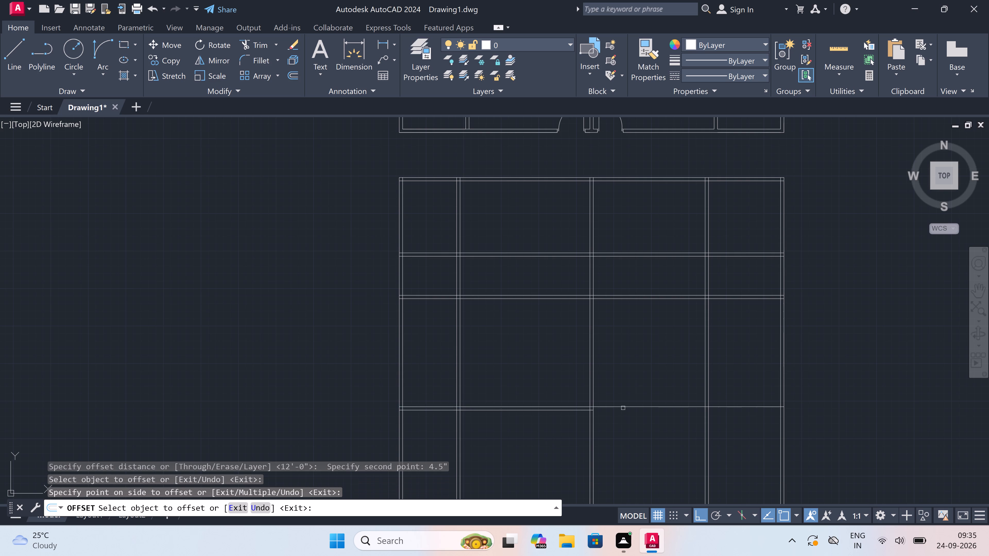
left_click_drag(624, 407, 623, 411)
left_click(620, 421)
key("Escape")
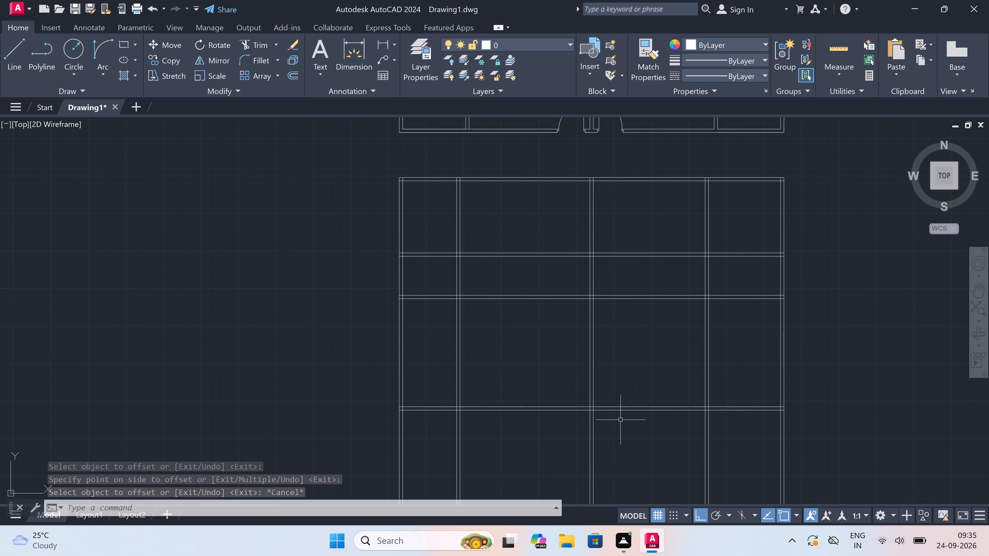
key("Escape")
Trim all the vertical wall lines that extend below the lower plan's bottom outer wall.
type("tr")
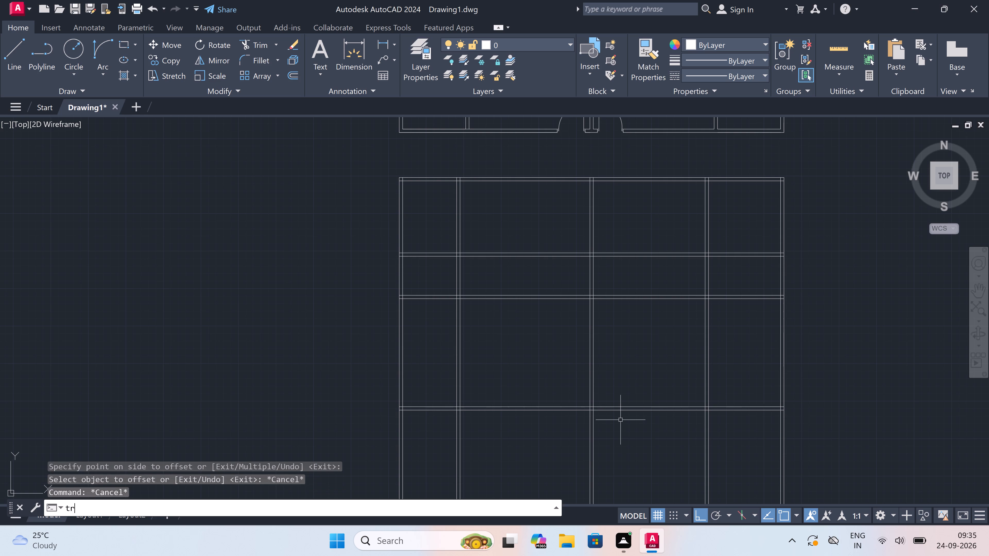
key("space")
scroll(620, 420, "down", 1)
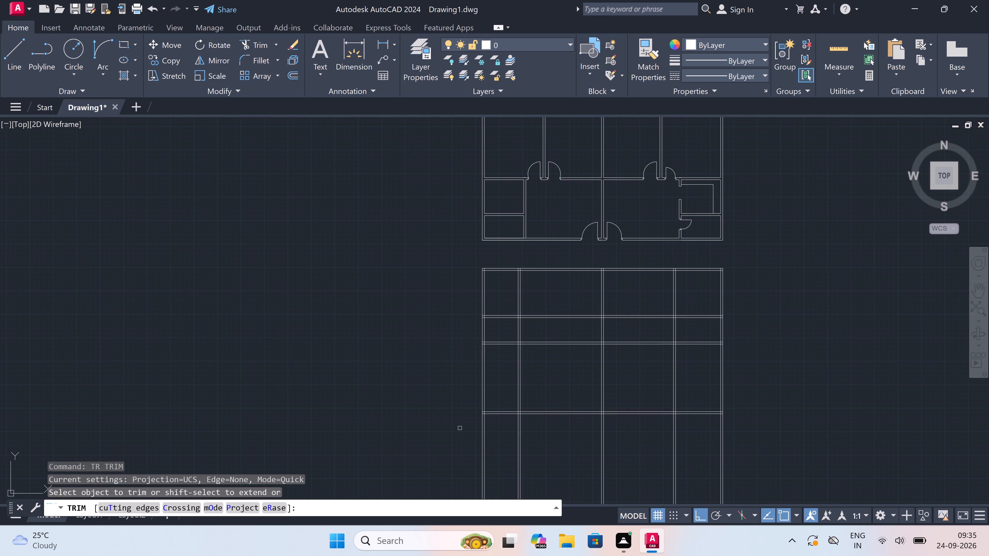
left_click(460, 428)
left_click(747, 463)
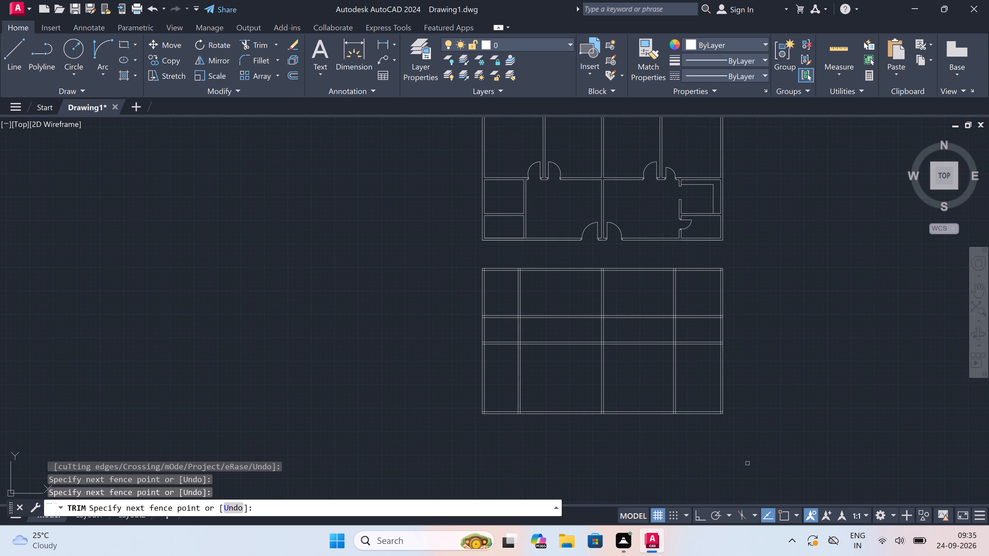
Trim the overlapping inner wall lines at the lower plan's bottom-right outer corner.
scroll(731, 436, "up", 1)
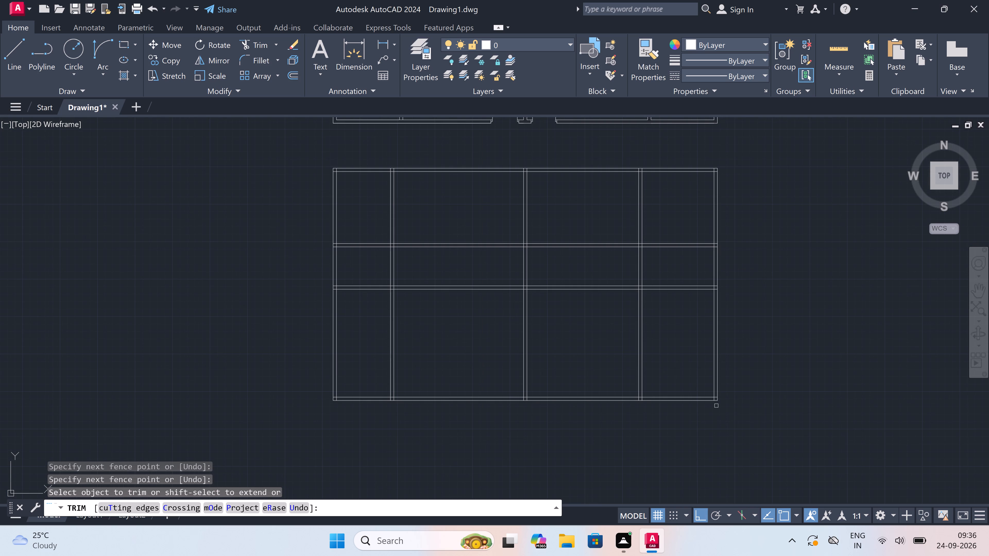
scroll(715, 401, "up", 5)
scroll(716, 374, "up", 1)
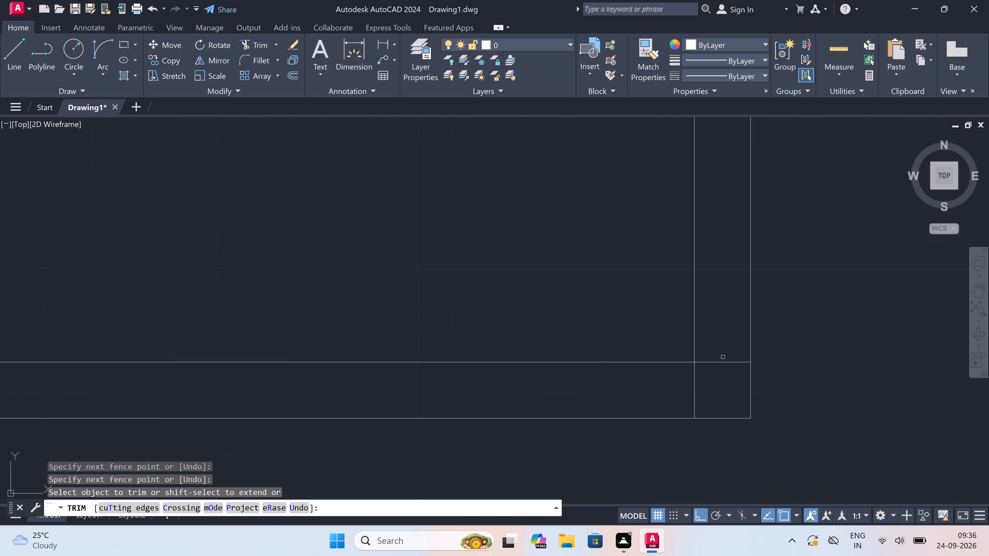
left_click(724, 356)
left_click(720, 374)
left_click(720, 374)
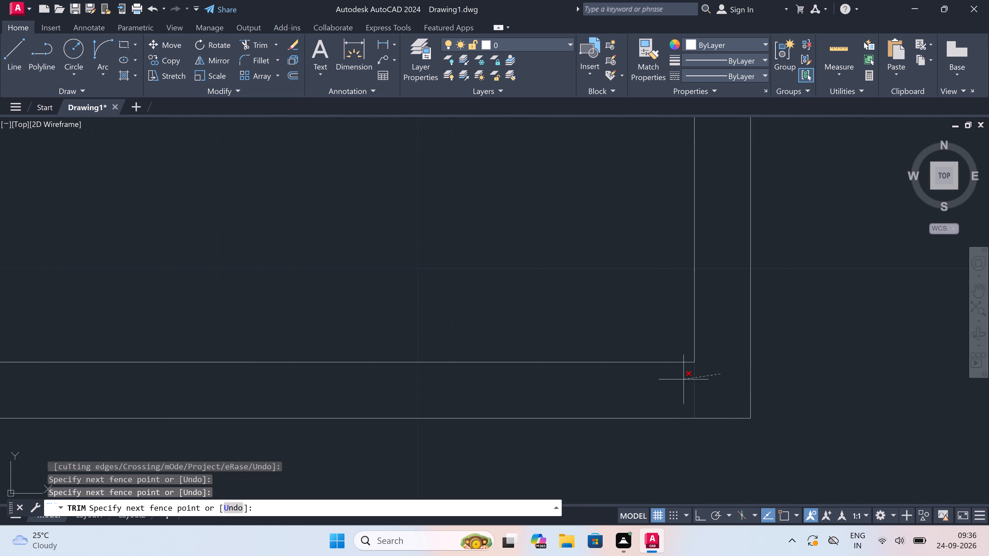
left_click(684, 379)
Trim the right vertical partition's junction with the bottom outer wall so the two walls open into each other.
scroll(684, 380, "down", 3)
scroll(633, 379, "down", 2)
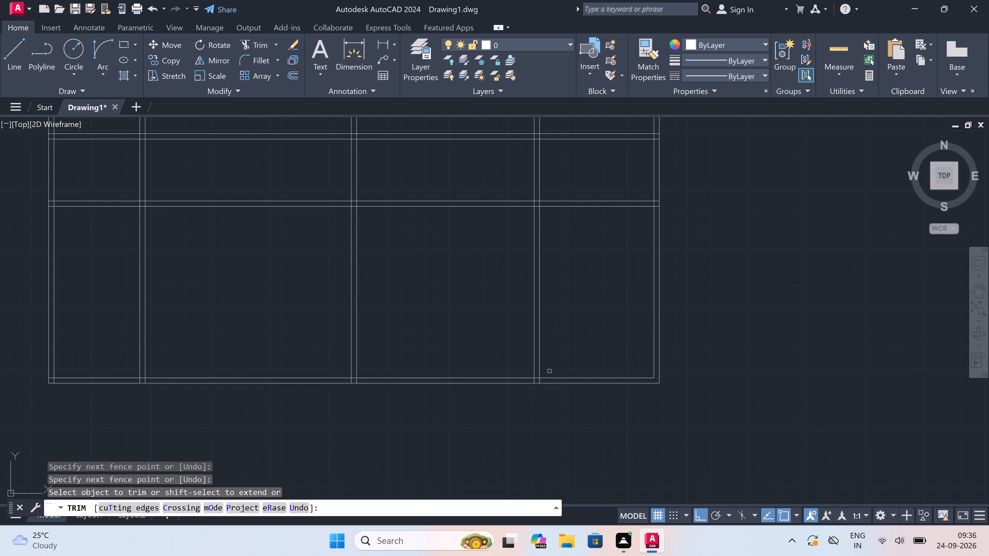
scroll(521, 376, "up", 3)
scroll(562, 392, "up", 2)
left_click_drag(562, 392, 567, 393)
left_click(679, 400)
left_click(638, 392)
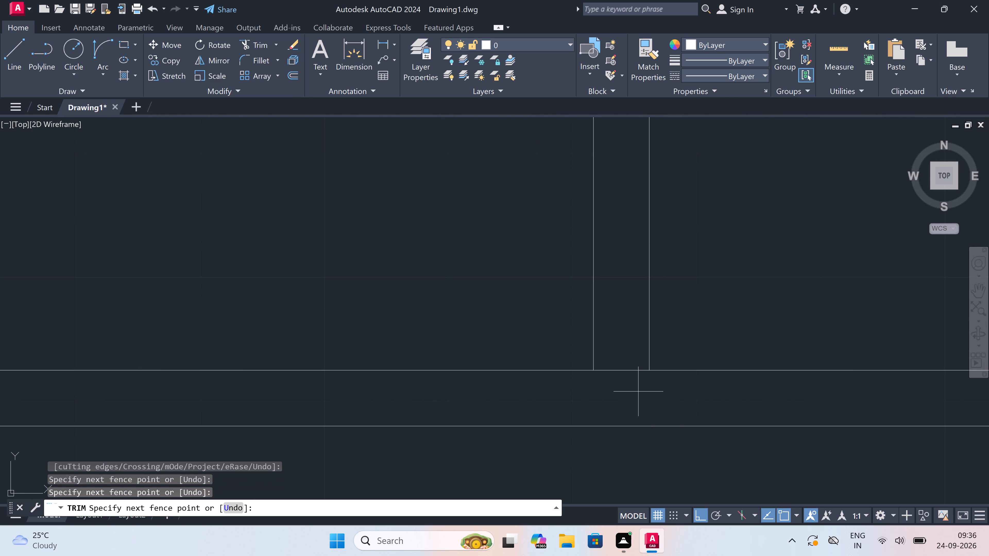
left_click(634, 369)
Trim the central vertical wall's junction with the bottom outer wall so the two walls open into each other.
scroll(634, 369, "down", 8)
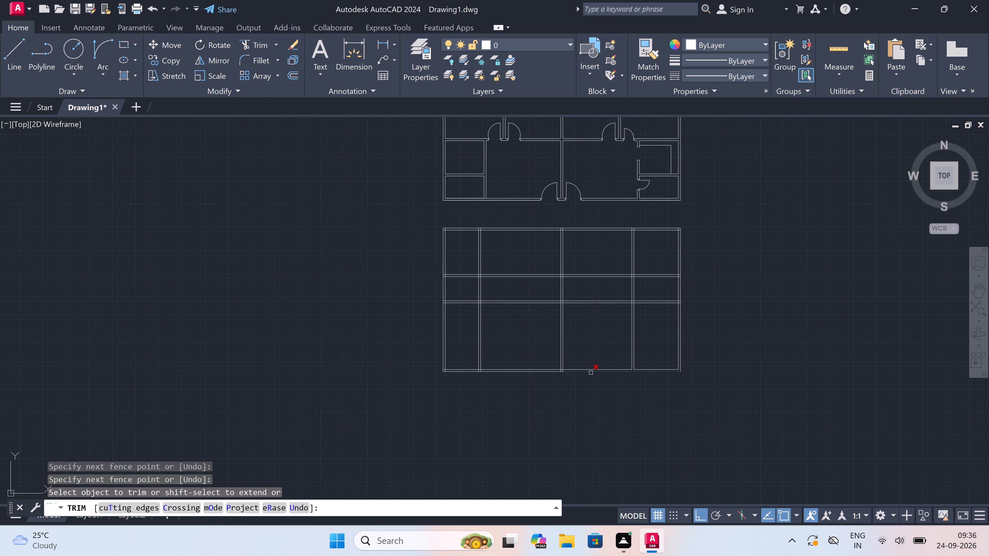
scroll(564, 369, "up", 4)
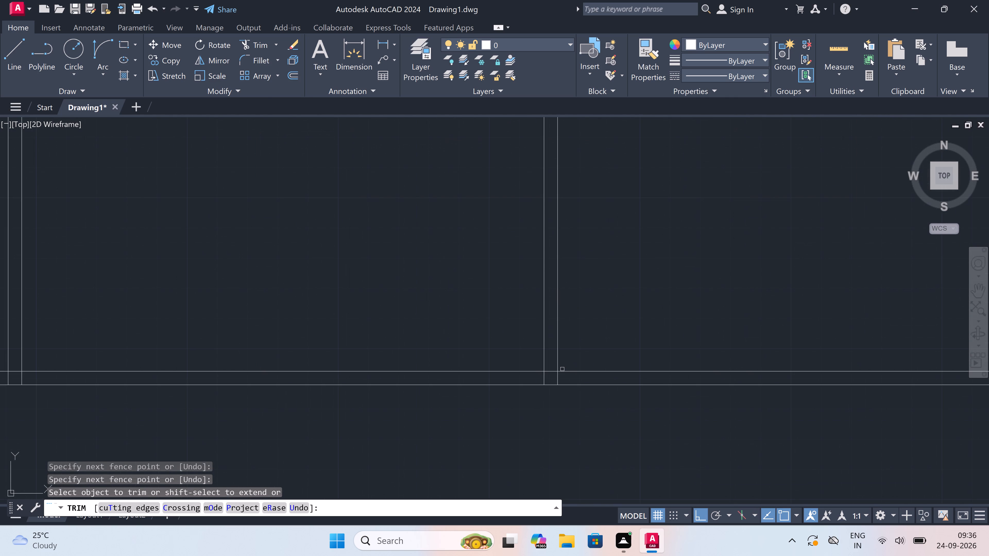
scroll(552, 369, "up", 2)
left_click(519, 387)
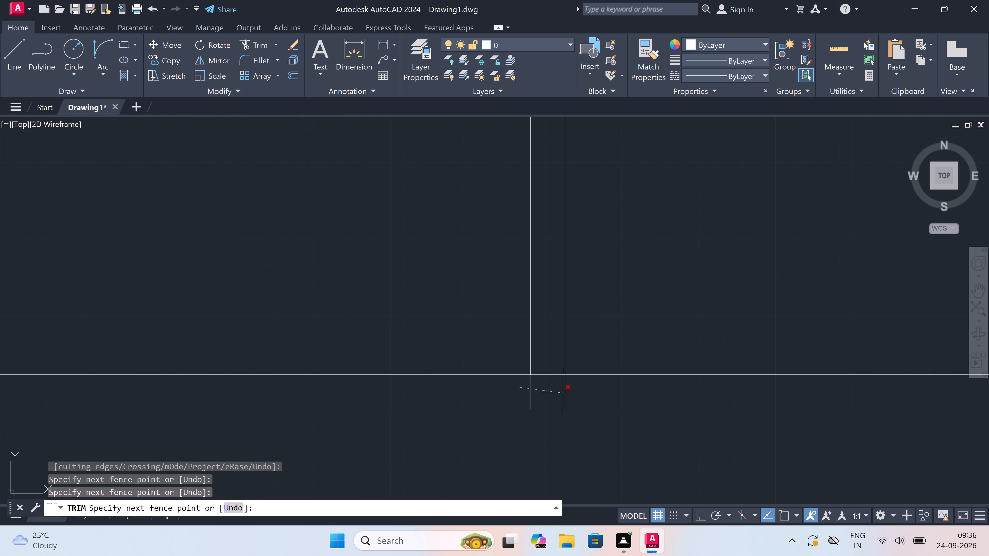
left_click(569, 395)
left_click(554, 390)
left_click(554, 371)
scroll(543, 465, "down", 4)
scroll(547, 435, "down", 4)
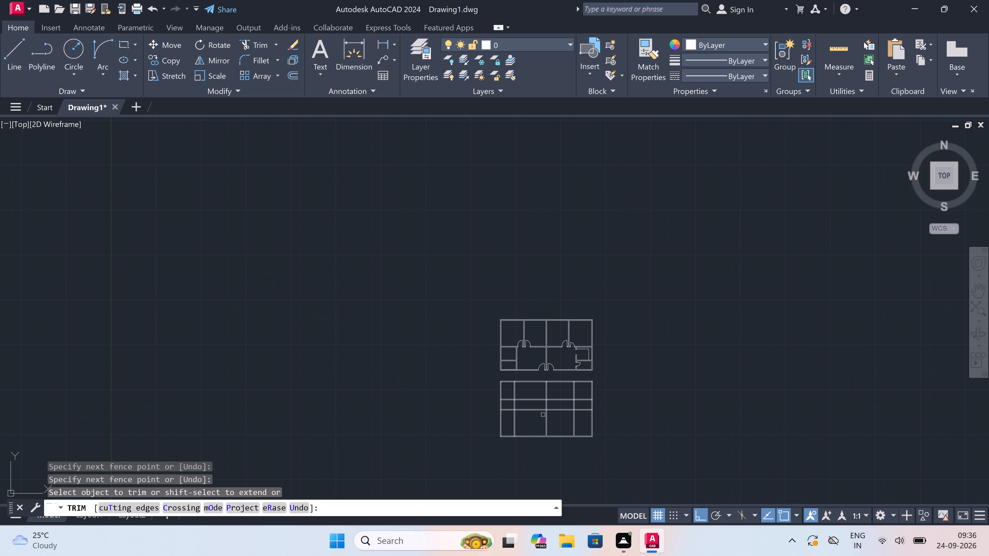
scroll(541, 405, "up", 3)
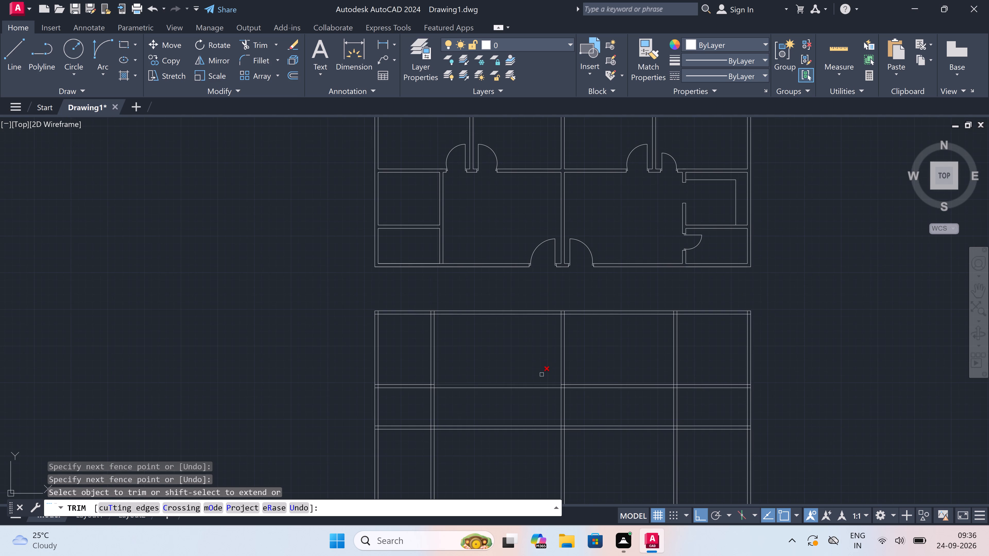
scroll(537, 364, "up", 1)
key("Escape")
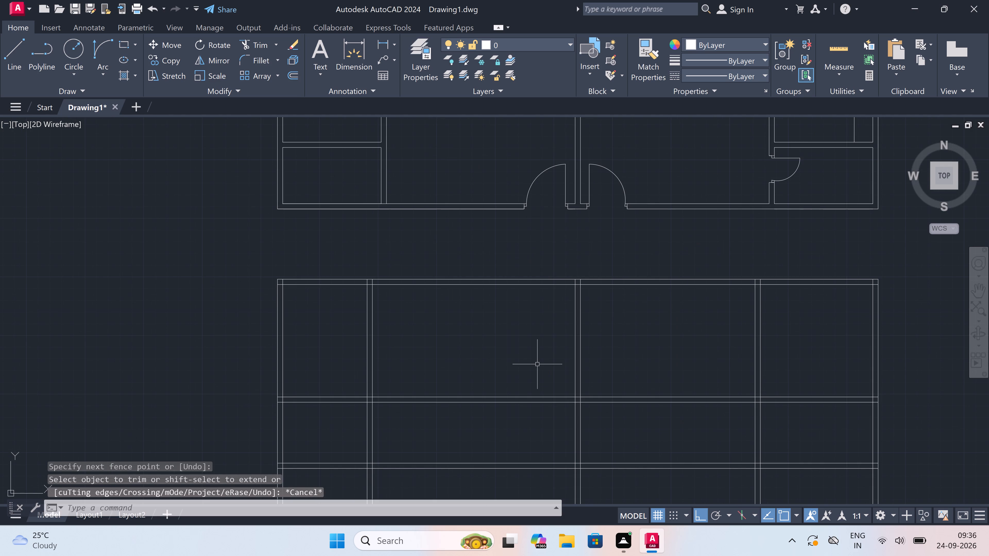
Offset the inner faces of the lower plan's left and right vertical partitions 10'6" inward, toward the central wall.
key("o")
key("space")
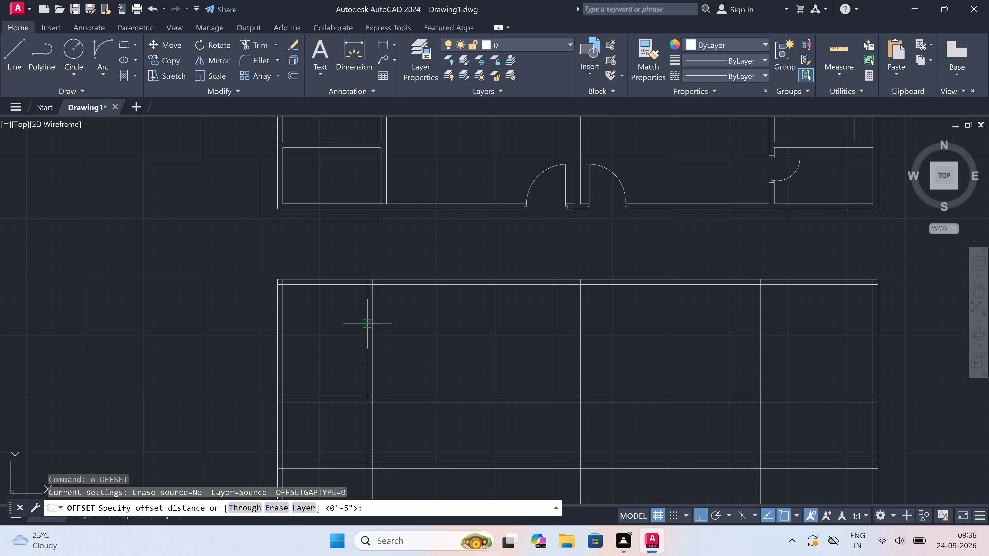
left_click(371, 324)
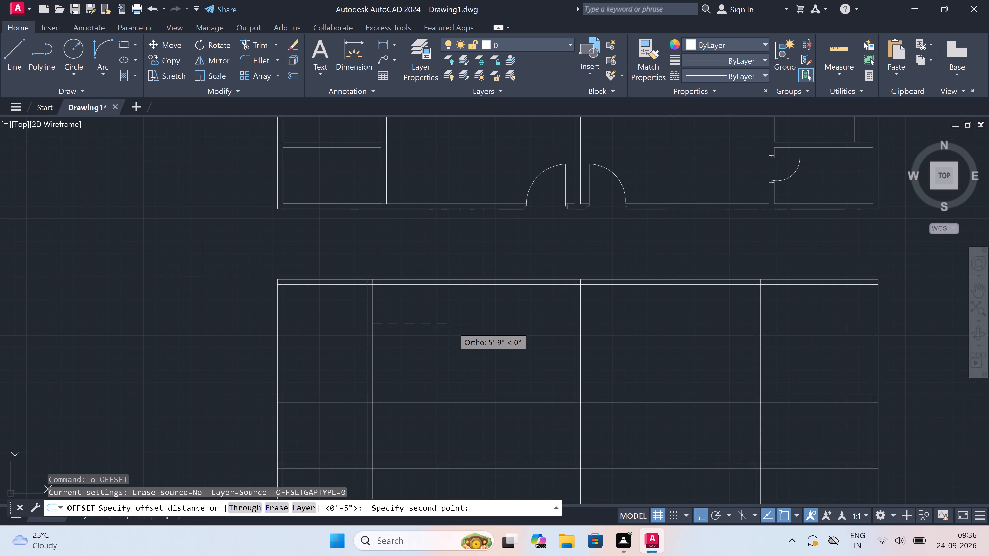
type("10'6\"")
key("space")
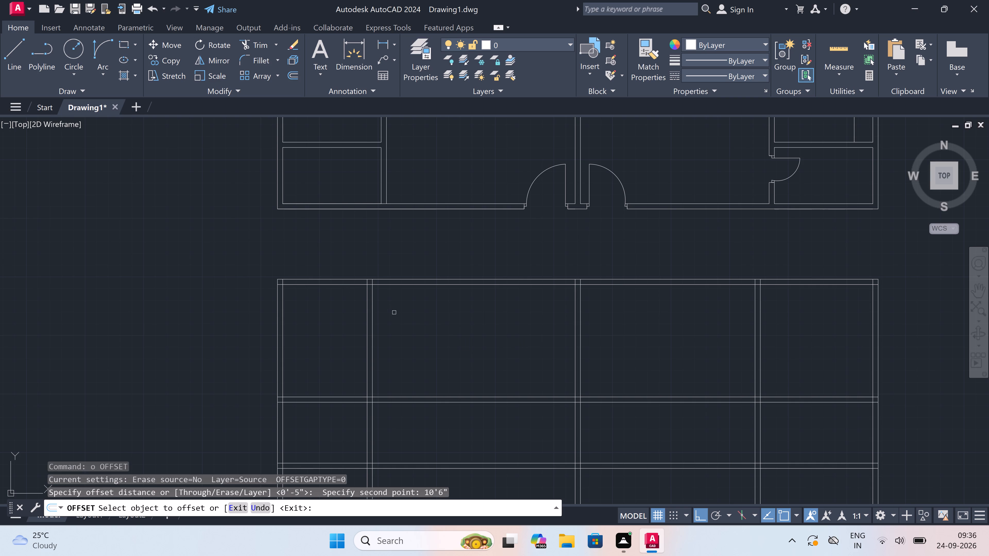
left_click_drag(373, 299, 381, 303)
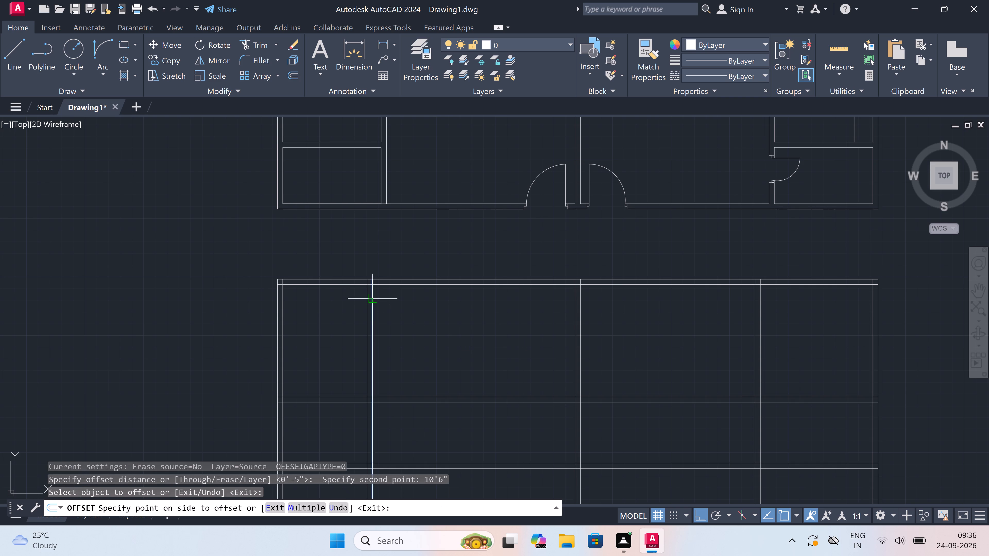
left_click(405, 308)
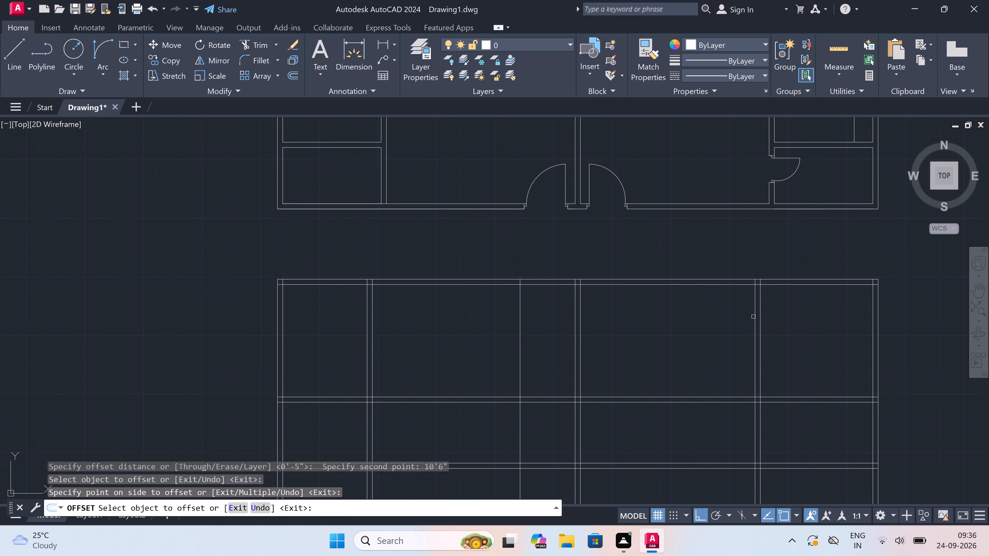
left_click(755, 315)
left_click(727, 316)
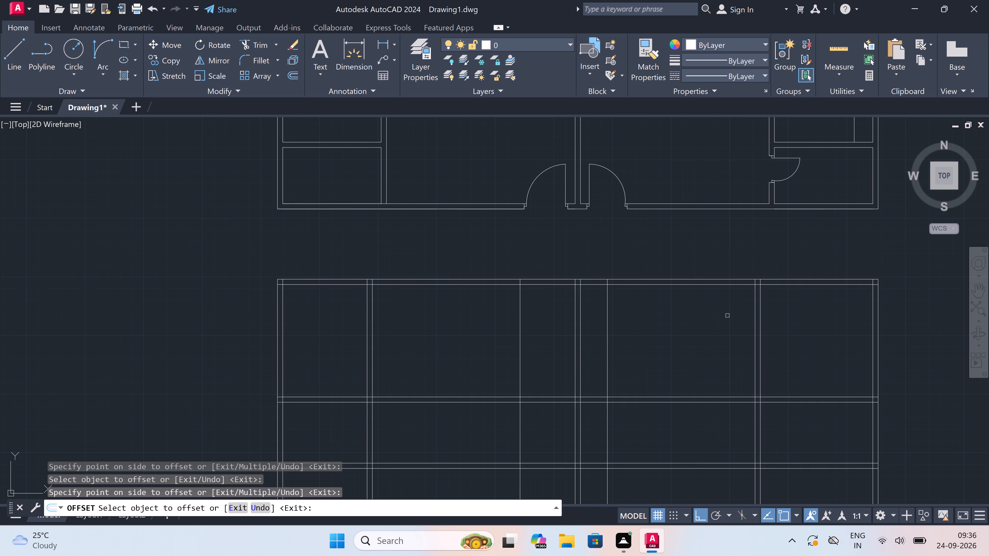
key("Escape")
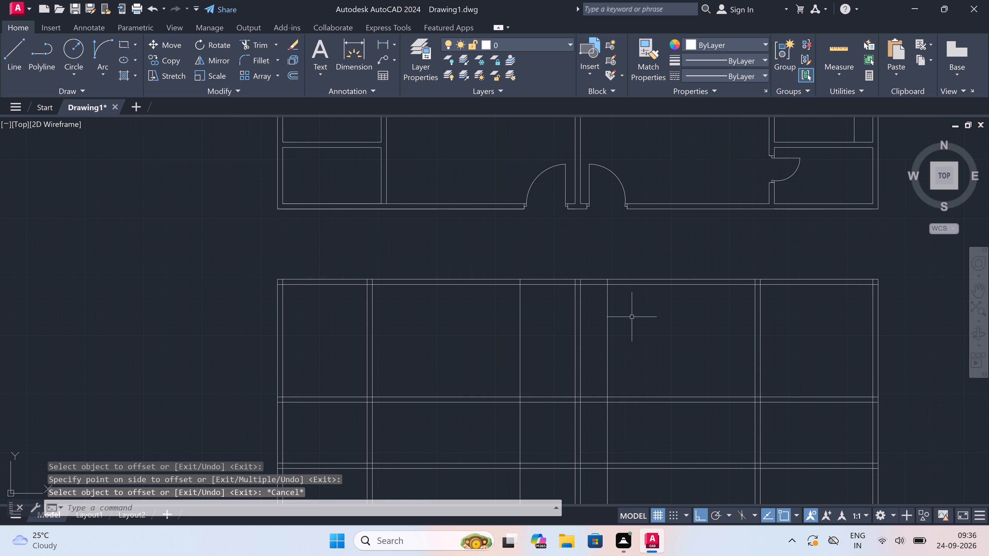
Begin an offset from the new vertical line just right of the lower plan's central wall, picking the distance's start point on it.
key("space")
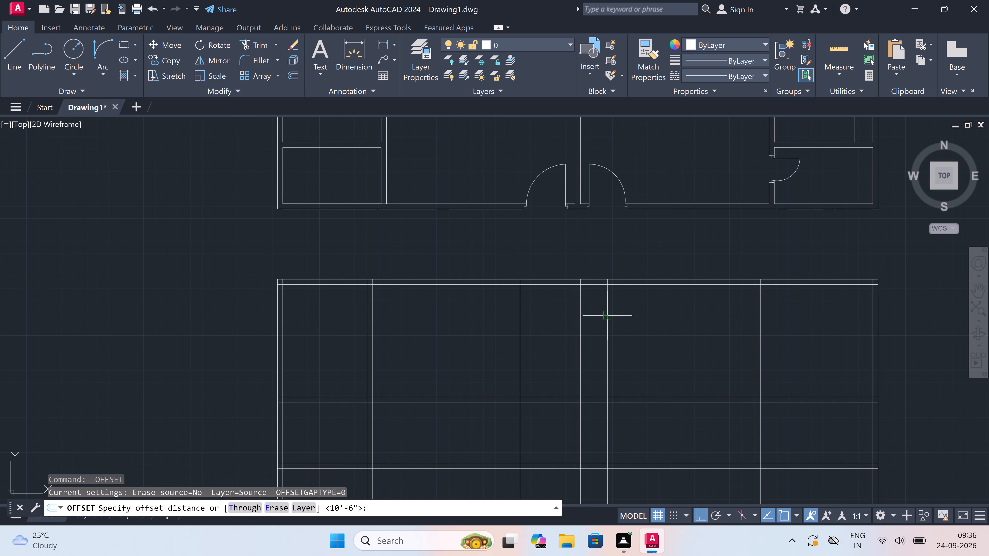
scroll(608, 317, "up", 1)
left_click(608, 317)
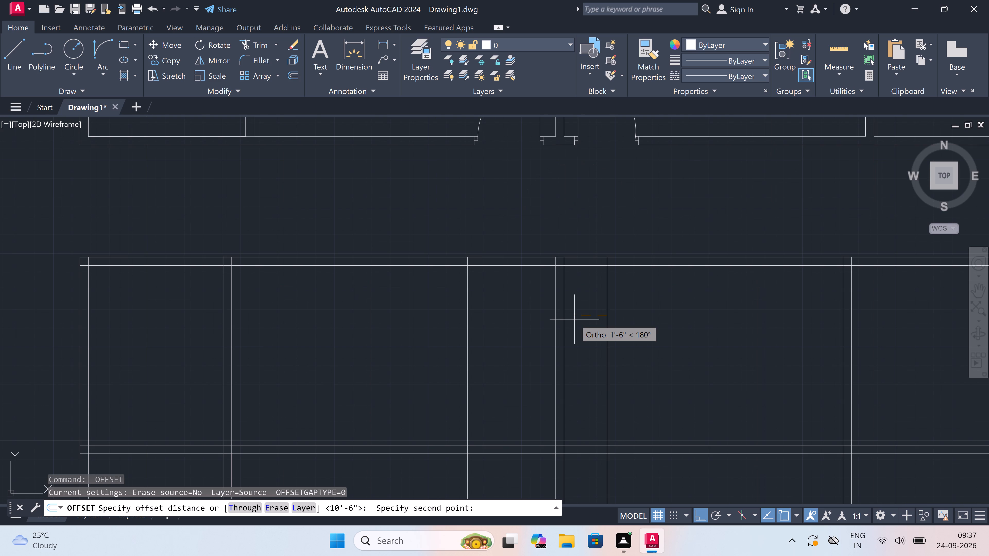
scroll(573, 319, "down", 3)
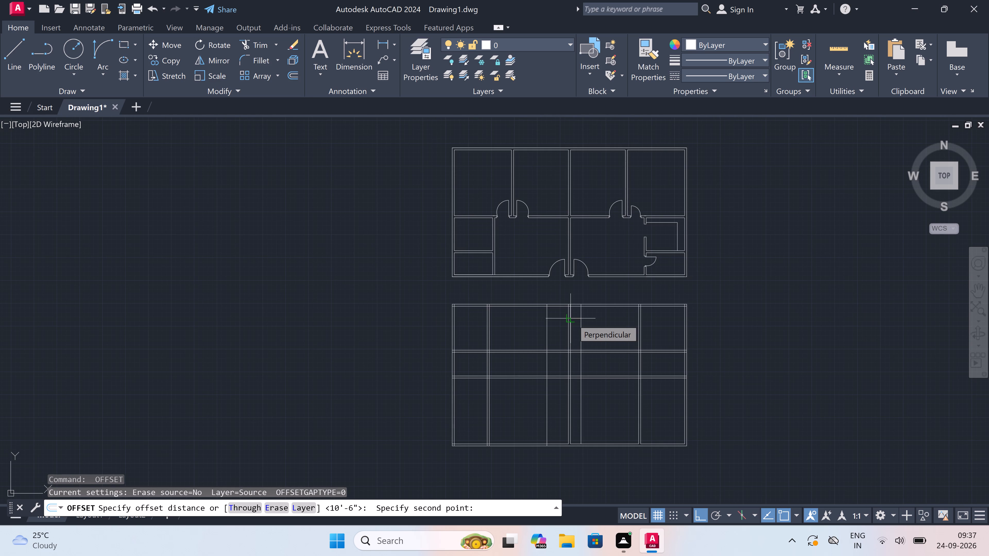
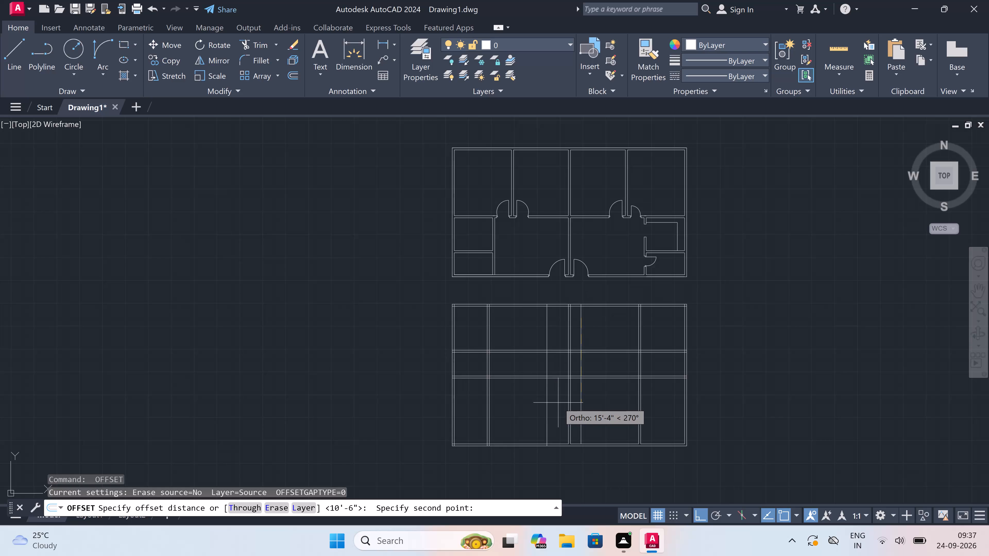
Offset the two new vertical lines flanking the lower plan's central wall 4.5" outward, away from the central wall.
scroll(558, 403, "up", 2)
scroll(585, 346, "down", 2)
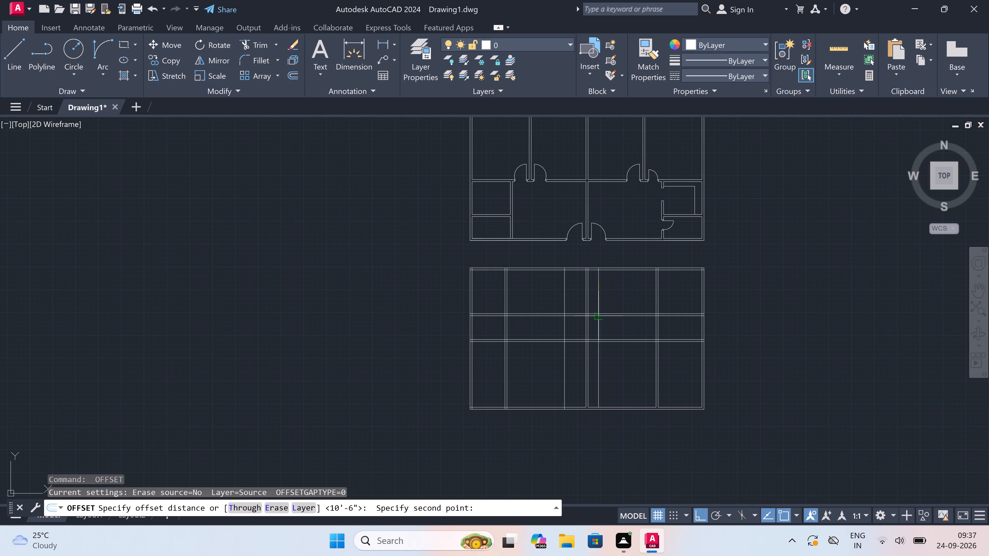
scroll(622, 281, "up", 1)
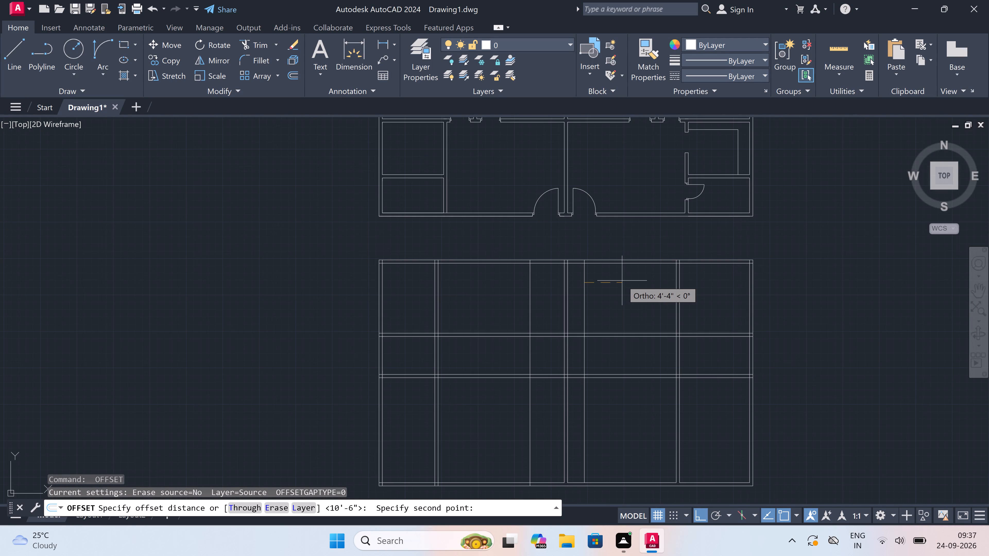
type("4,")
key("BackSpace")
type(".5\"")
key("space")
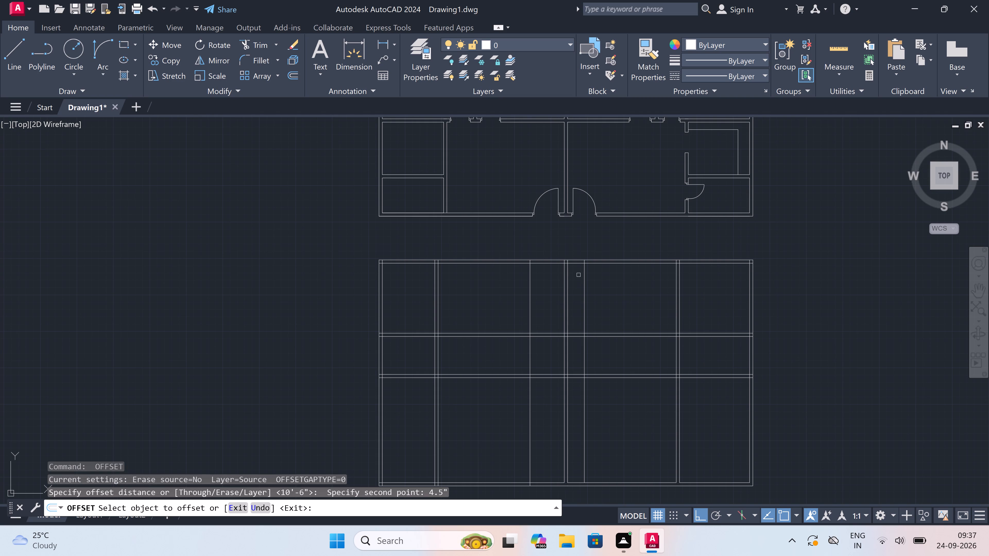
left_click_drag(584, 271, 589, 272)
left_click(601, 274)
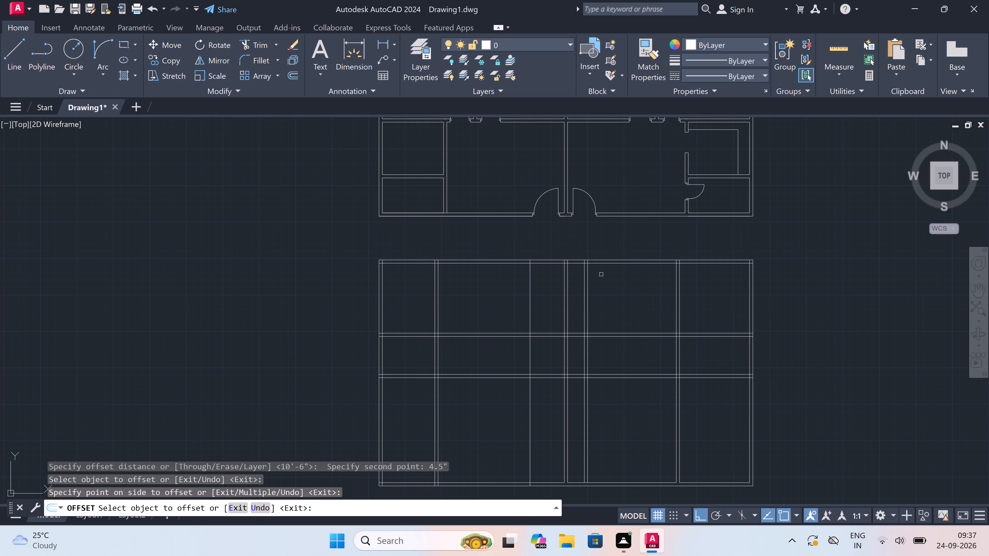
left_click(529, 288)
left_click(519, 289)
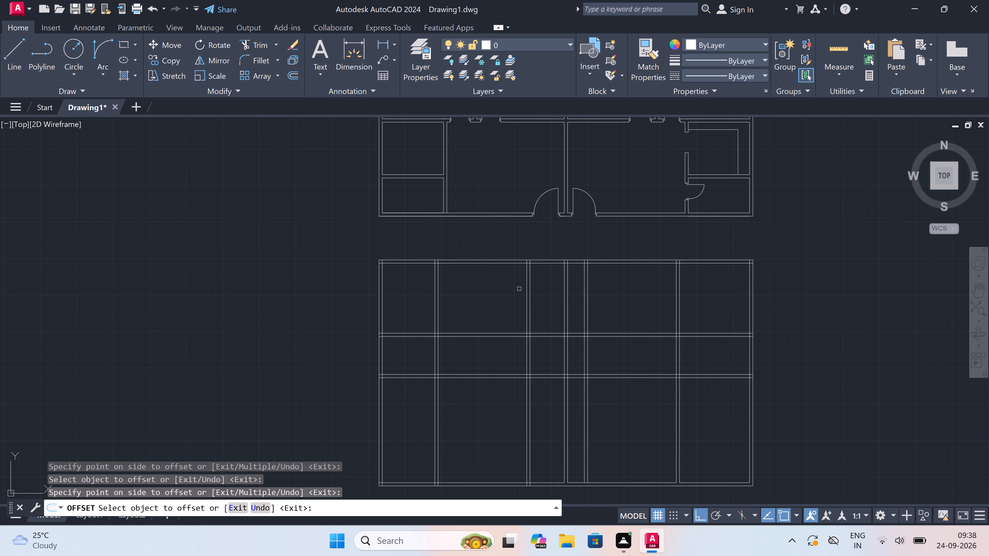
key("Escape")
Trim both faces of the lower plan's central wall between the top outer wall and the upper horizontal partition.
key("t")
type("r")
key("space")
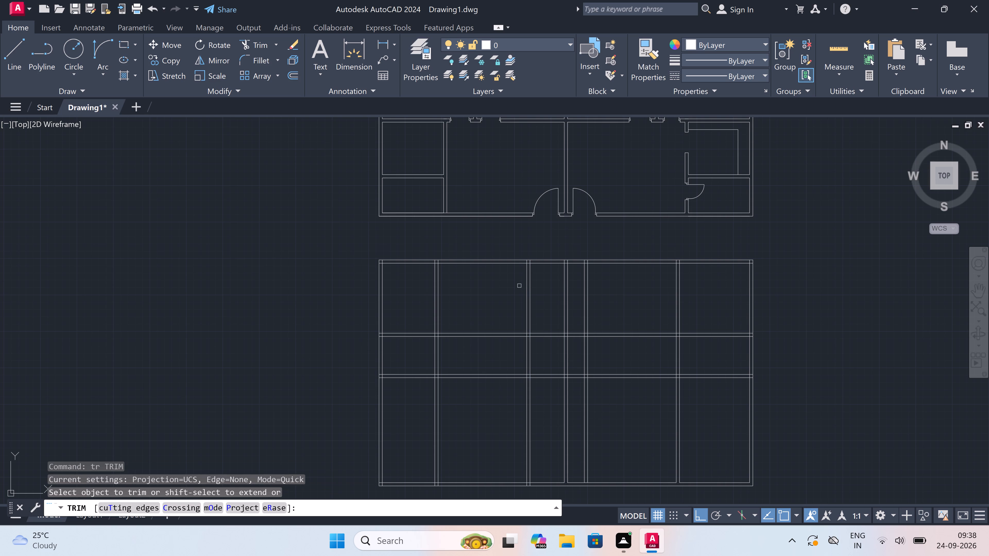
left_click(567, 281)
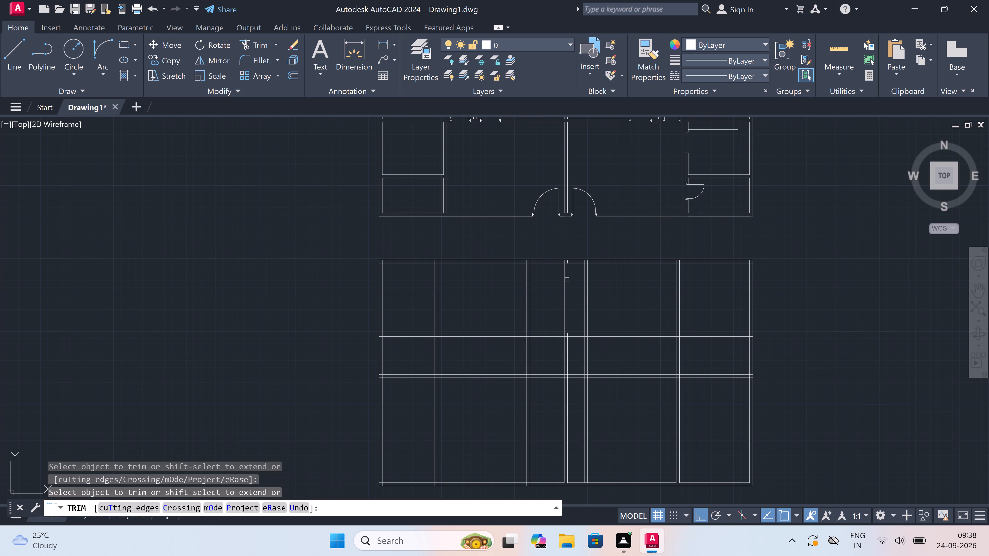
left_click(567, 278)
left_click(567, 278)
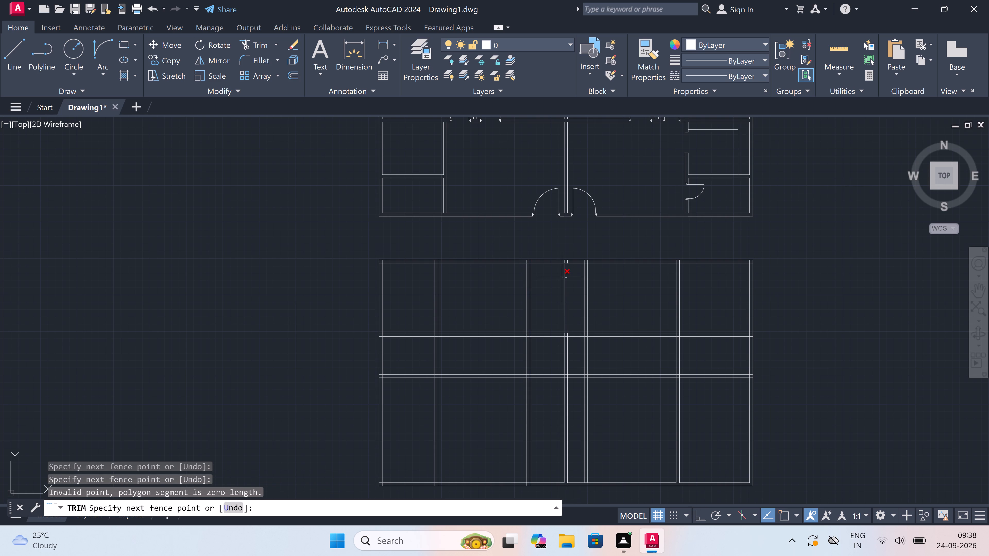
double_click(562, 277)
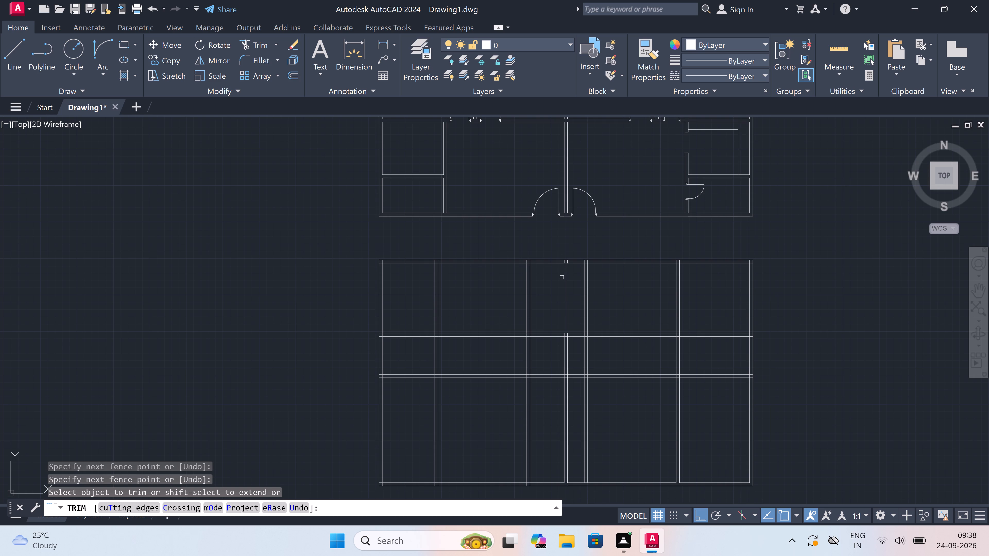
Trim away the upper horizontal partition between the two new vertical walls, along with the central wall's middle-row section.
scroll(555, 316, "up", 2)
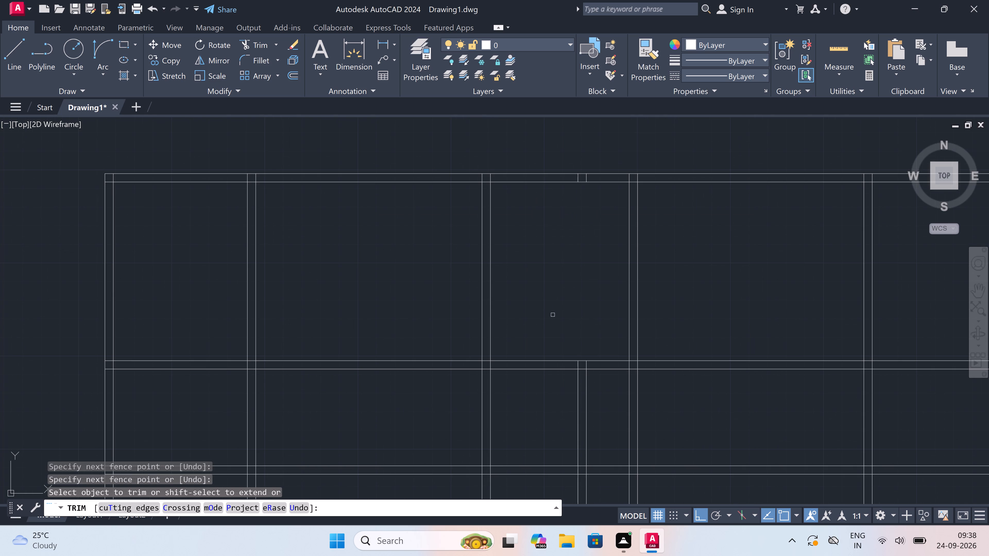
left_click_drag(531, 320, 530, 323)
left_click(519, 383)
left_click(549, 398)
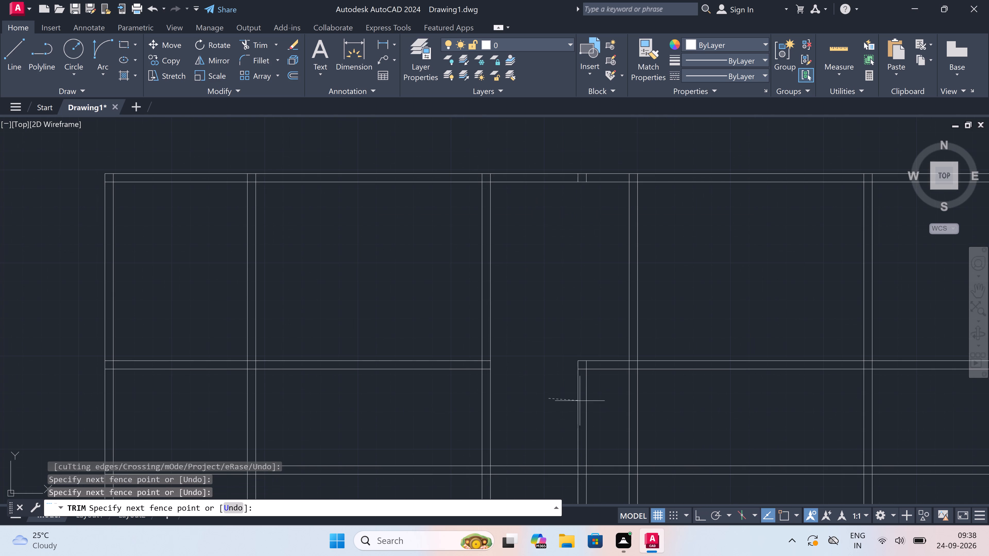
left_click(580, 401)
left_click(584, 400)
left_click(605, 353)
left_click(591, 371)
left_click(580, 357)
left_click_drag(581, 377, 581, 375)
left_click(580, 358)
left_click(576, 366)
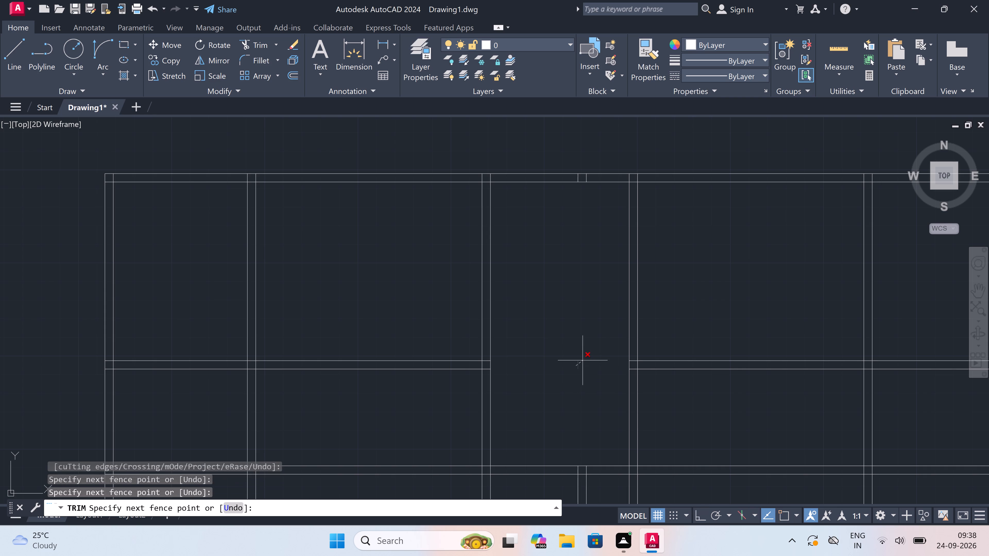
left_click(590, 358)
Trim the new right-hand wall's junction with the upper horizontal partition so the two walls open into each other.
scroll(636, 366, "up", 2)
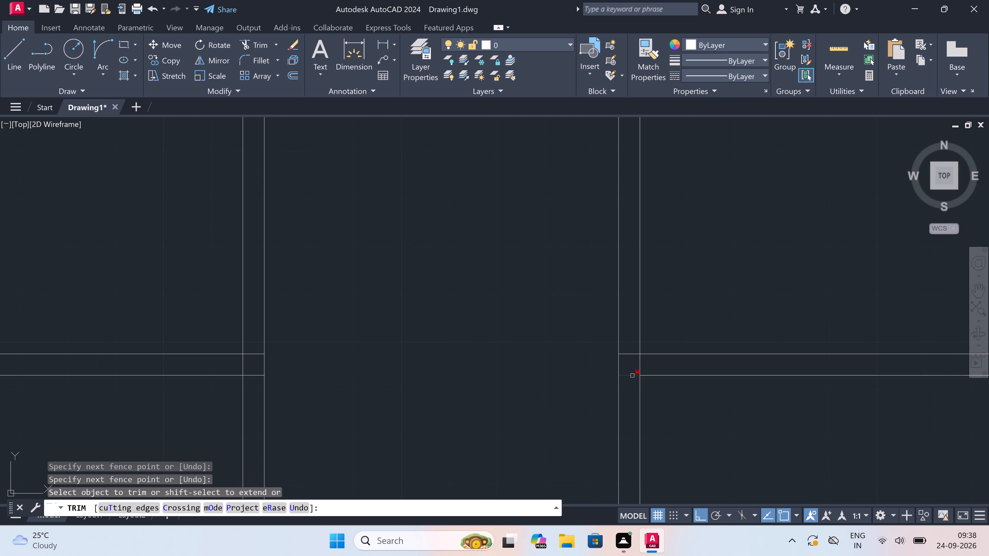
left_click(633, 372)
left_click(634, 328)
left_click(631, 365)
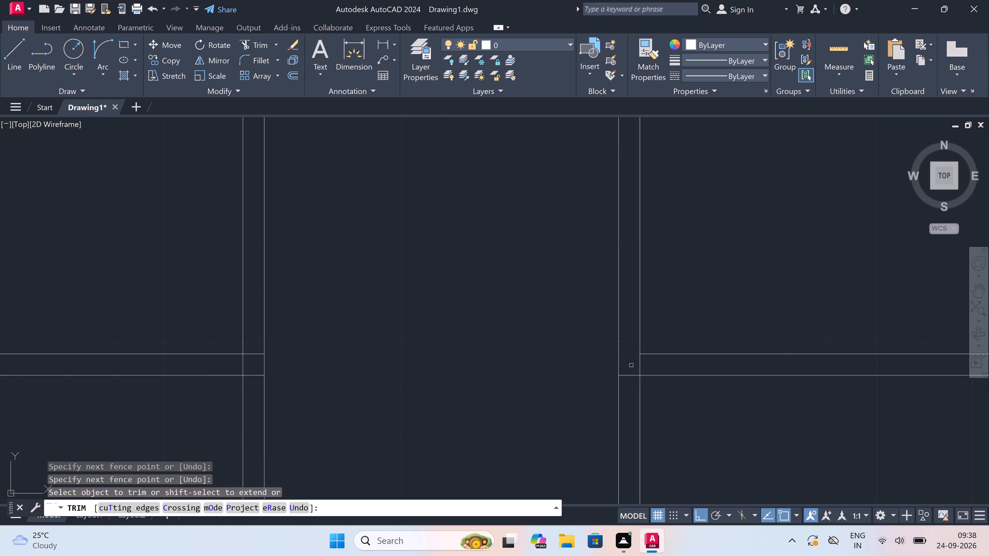
left_click(631, 393)
left_click(634, 370)
left_click(638, 369)
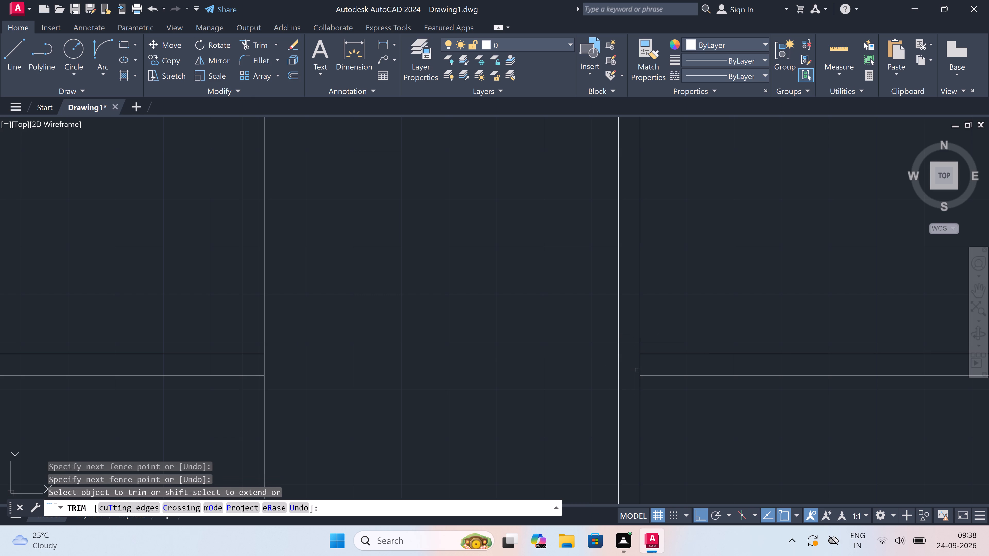
left_click(641, 365)
Trim the new and central walls' line stubs inside the top outer wall and open the new left-hand wall into it.
scroll(629, 357, "down", 4)
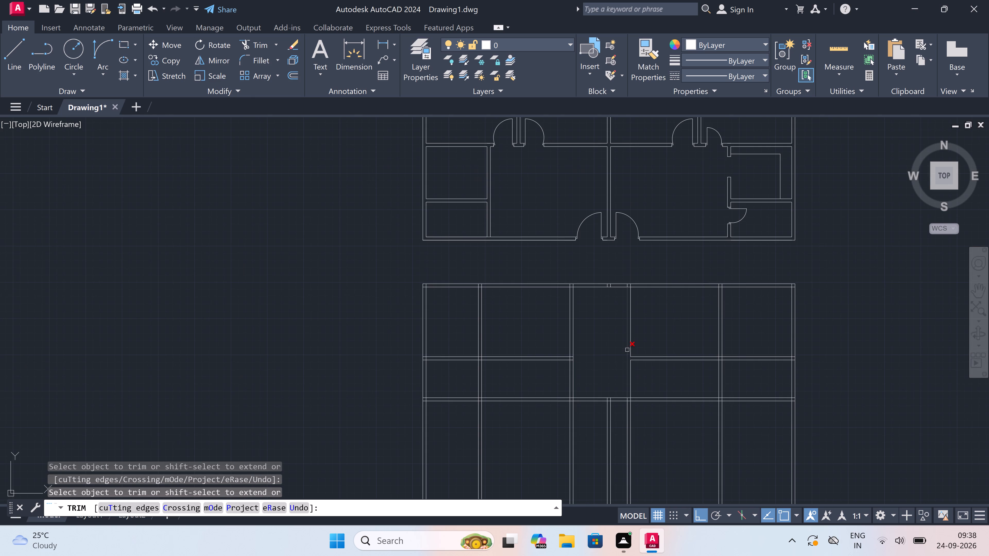
scroll(629, 286, "up", 3)
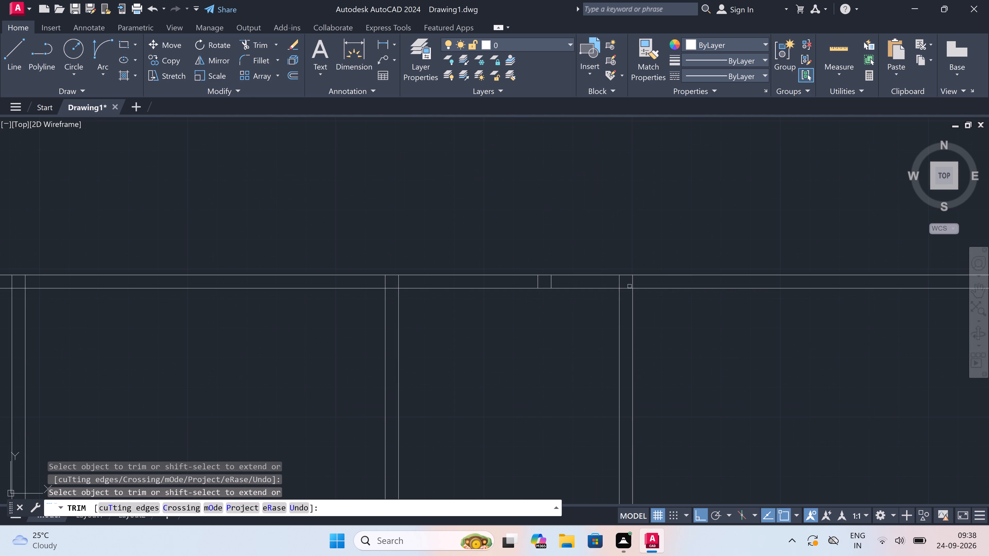
scroll(638, 281, "up", 2)
left_click(638, 281)
scroll(441, 292, "down", 3)
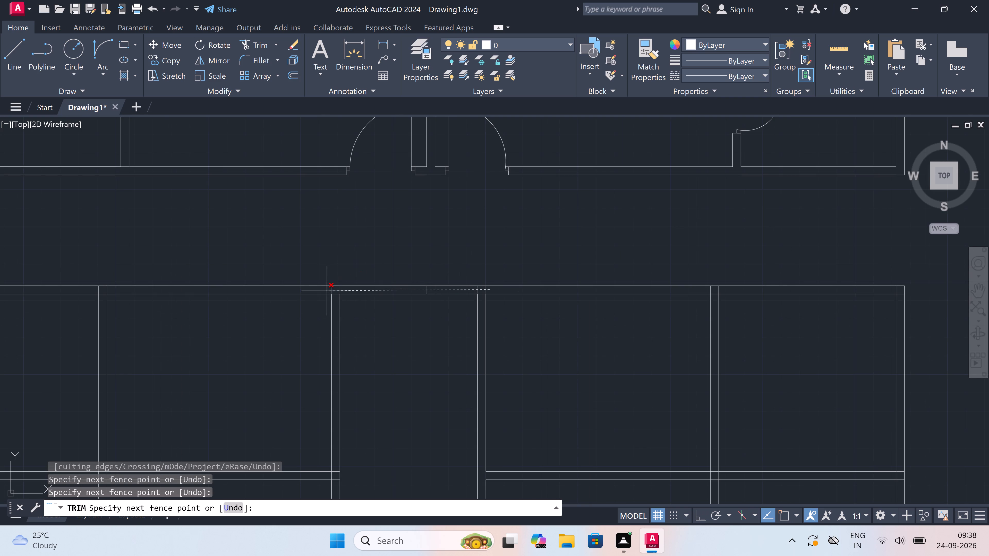
scroll(326, 291, "up", 3)
left_click(326, 289)
scroll(370, 292, "up", 2)
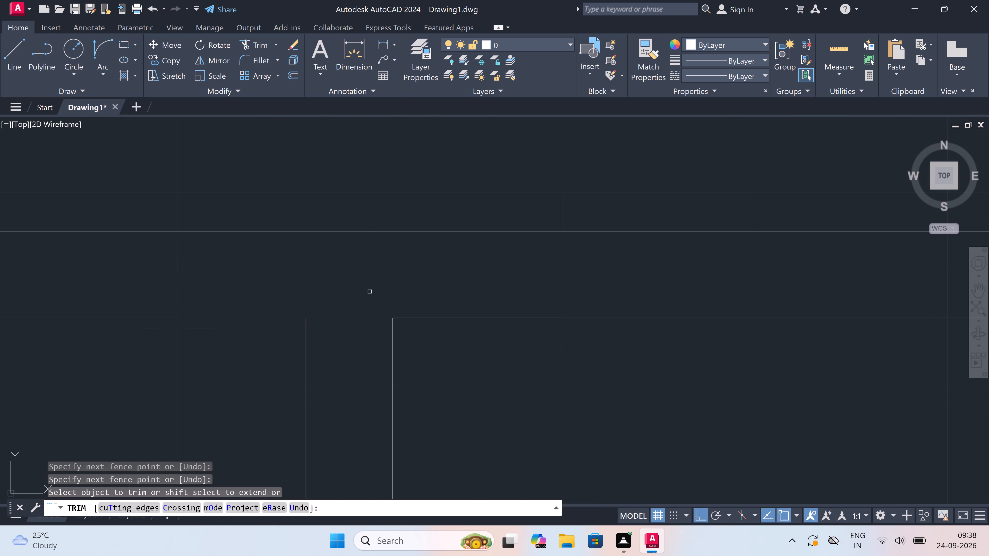
left_click_drag(366, 289, 365, 295)
left_click(364, 344)
Trim the new left-hand wall's junction with the upper horizontal partition so the two walls open into each other.
scroll(376, 300, "down", 6)
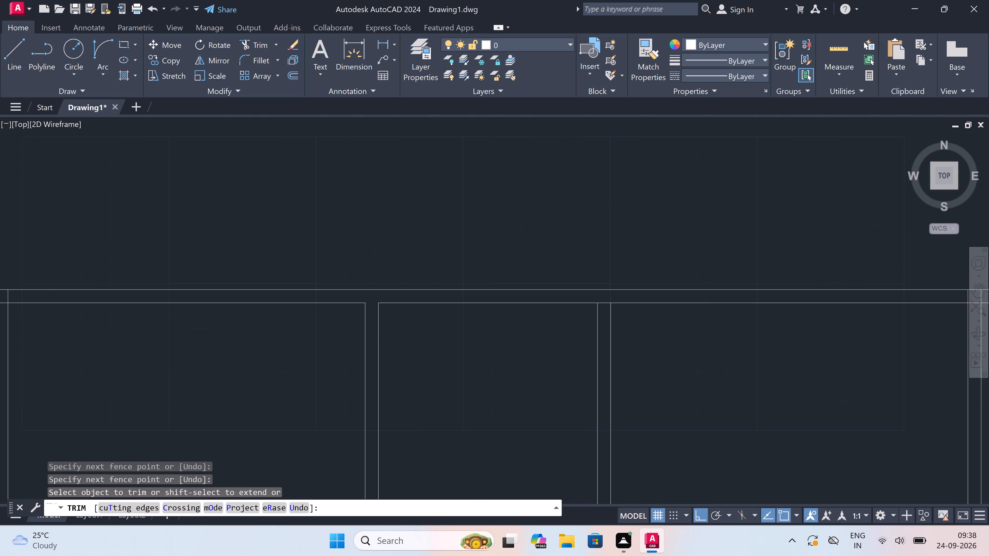
scroll(376, 300, "down", 1)
scroll(370, 382, "up", 4)
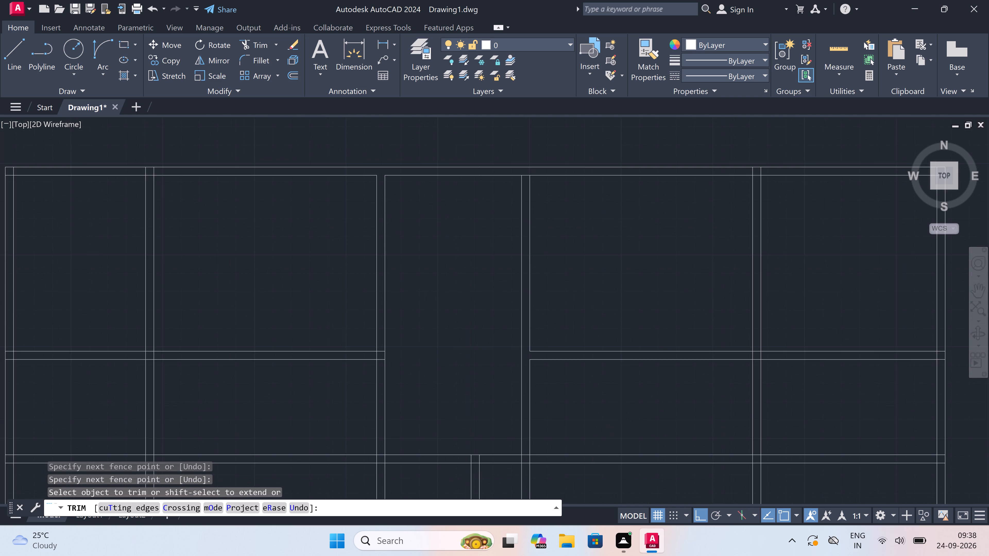
scroll(396, 309, "up", 3)
left_click_drag(401, 275, 402, 277)
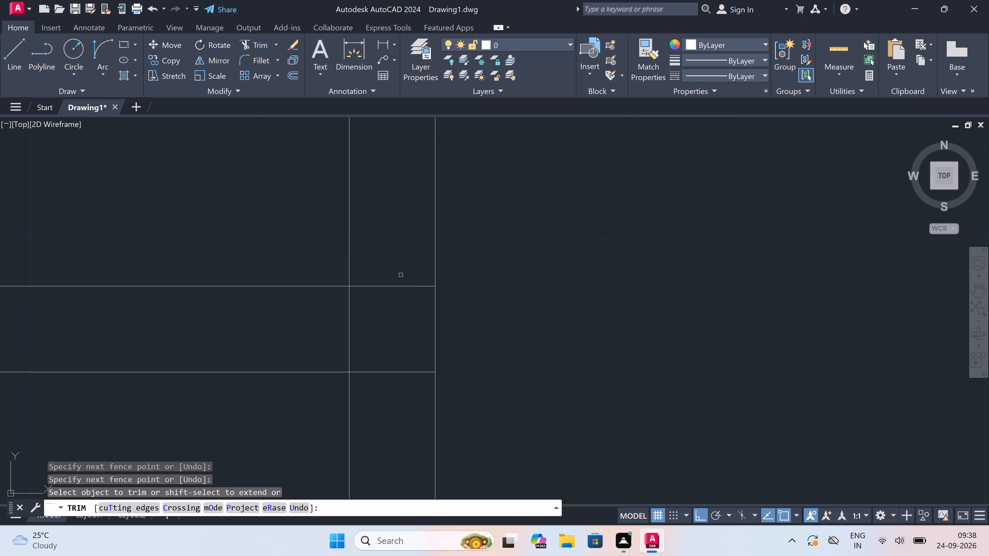
left_click(400, 381)
left_click(395, 333)
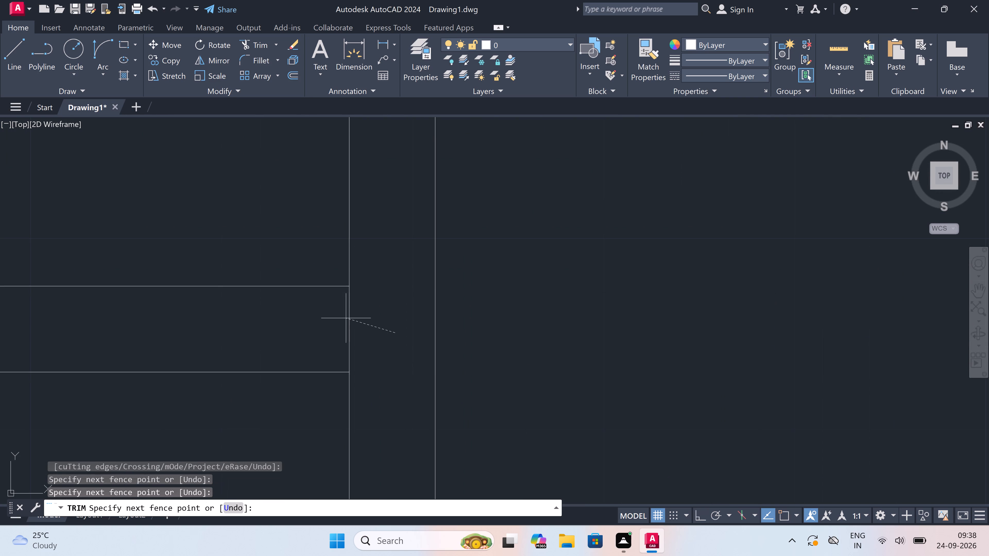
left_click(346, 318)
Trim the new left-hand wall's junction with the lower horizontal partition, removing the crossing segments of its upper and right faces.
scroll(361, 310, "down", 7)
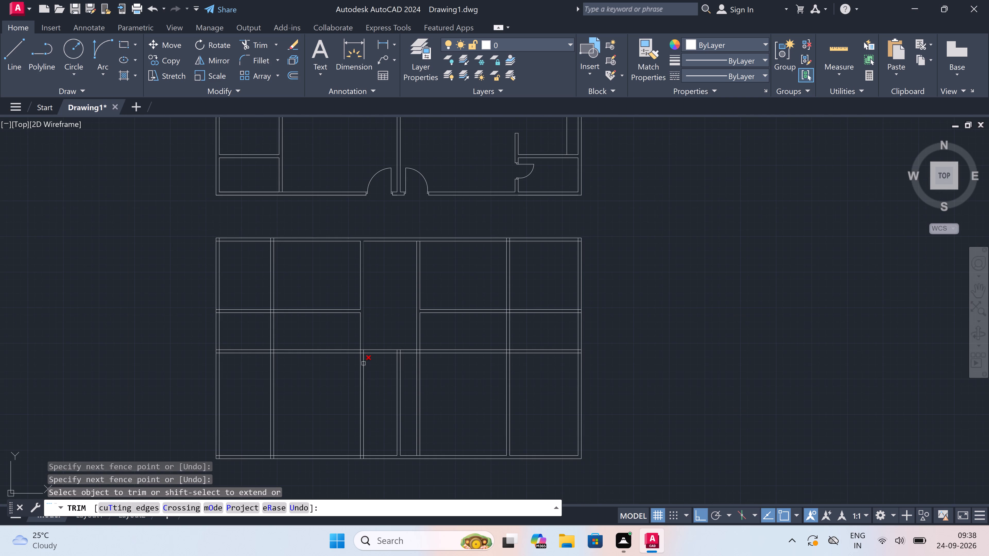
scroll(363, 357, "up", 4)
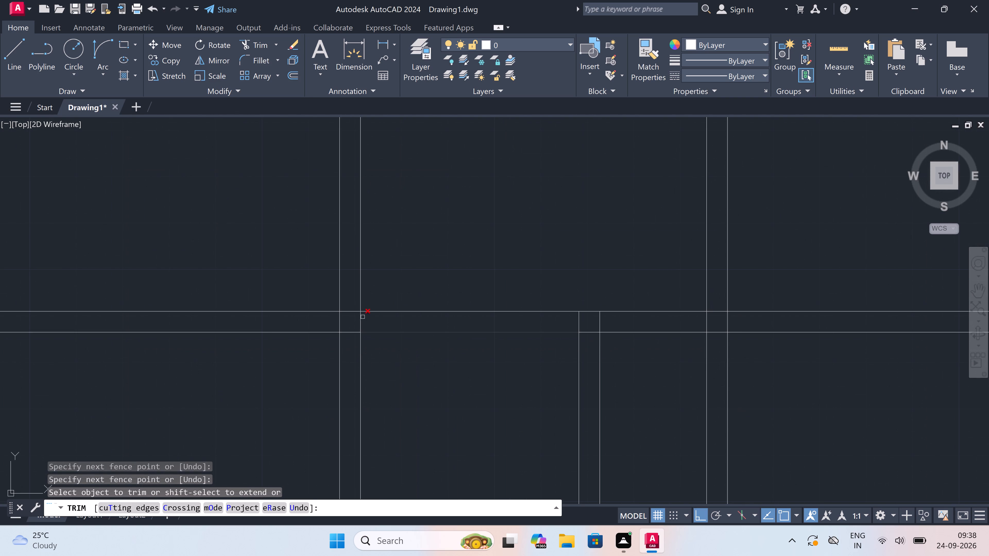
scroll(352, 309, "up", 2)
left_click(352, 309)
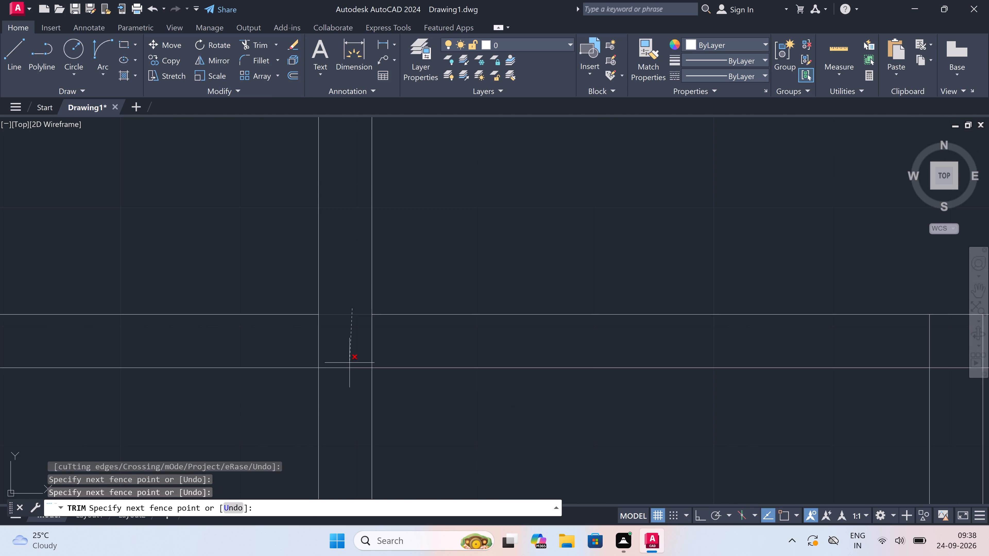
left_click(351, 347)
left_click(362, 343)
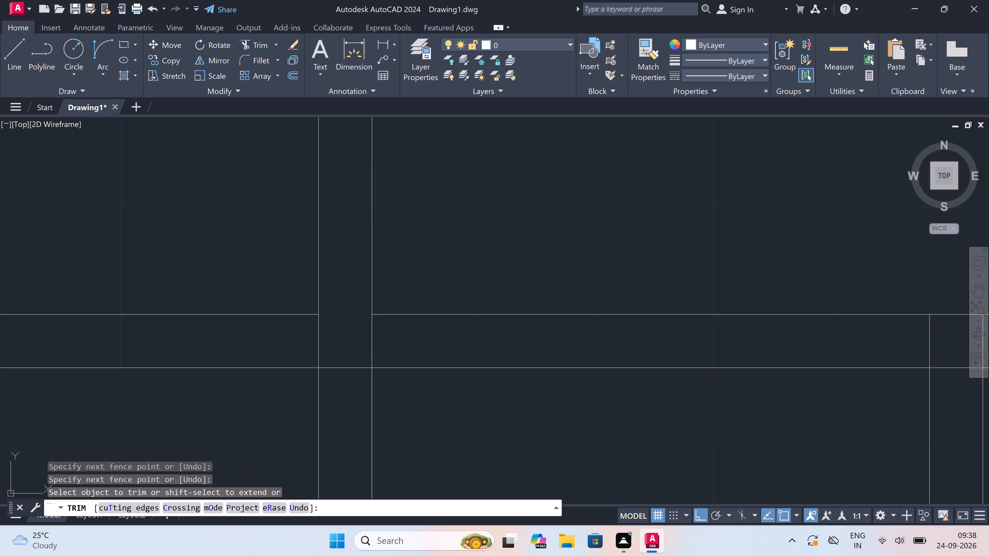
left_click(396, 342)
Trim the central wall's stubs inside the lower horizontal partition and open the new right-hand wall's junction with that partition.
scroll(396, 342, "down", 3)
scroll(502, 347, "up", 2)
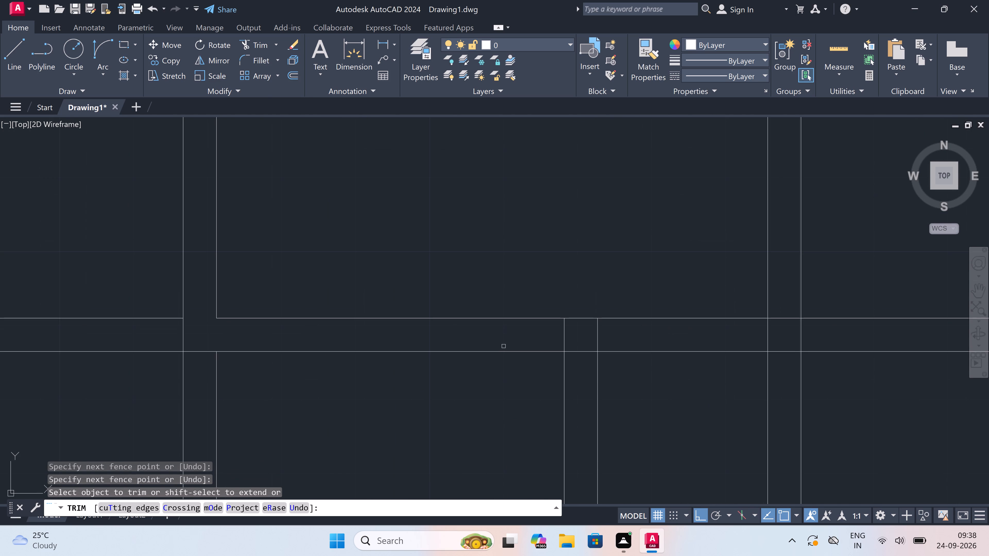
left_click(505, 346)
left_click(776, 344)
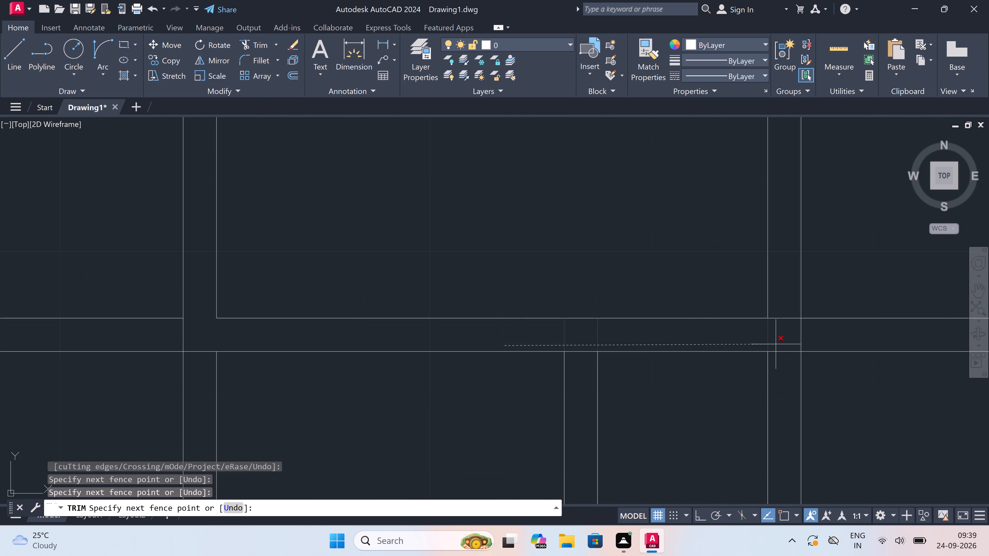
left_click(779, 336)
left_click(789, 295)
Trim both faces of the central wall between the lower horizontal partition and the bottom outer wall.
scroll(560, 289, "down", 4)
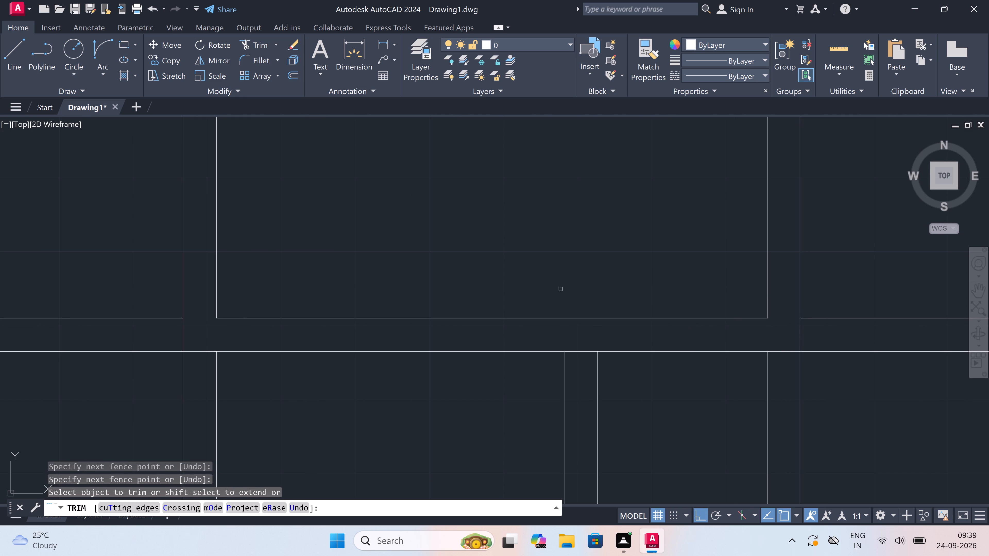
scroll(560, 289, "down", 1)
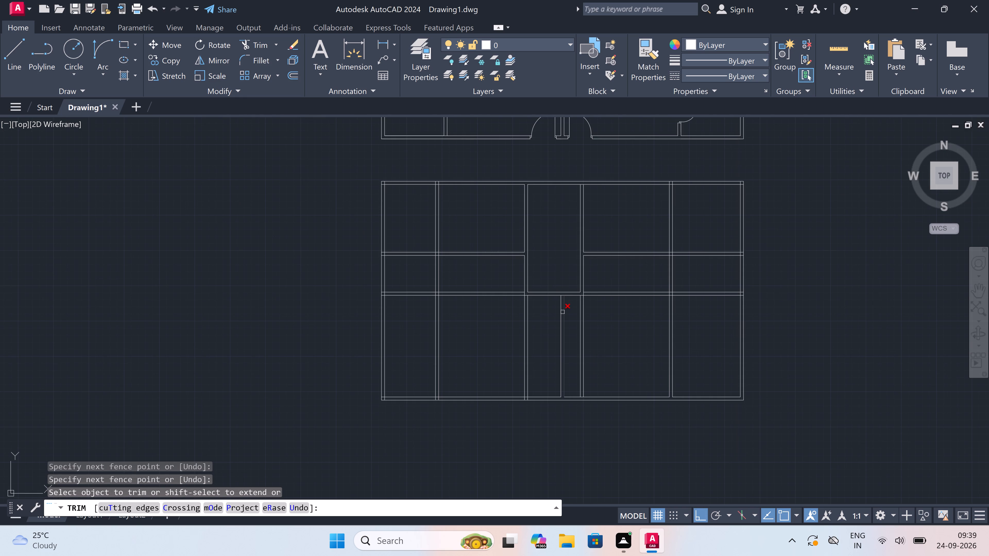
left_click(562, 312)
left_click(562, 311)
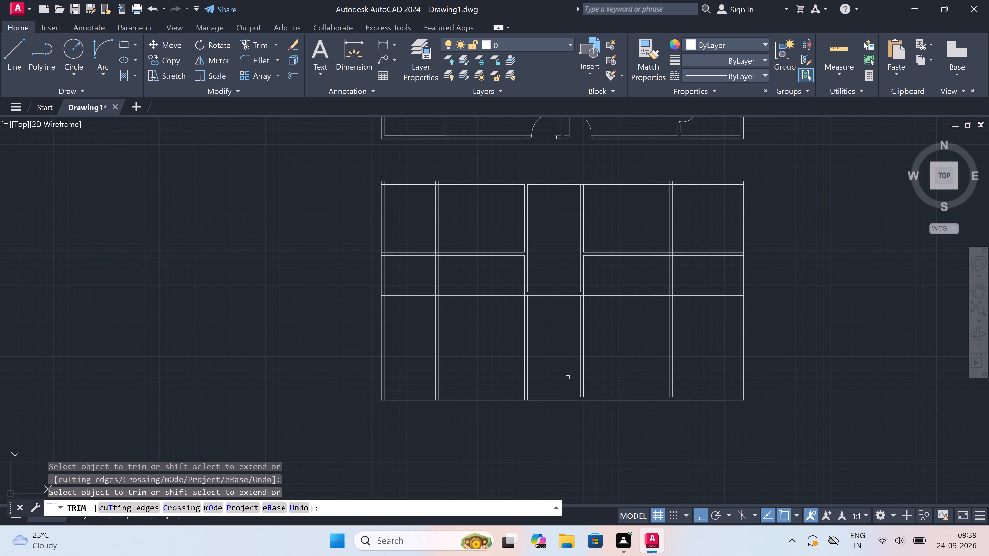
Trim the new right-hand and left-hand walls' junctions with the bottom outer wall so the walls open into each other.
scroll(584, 394, "up", 4)
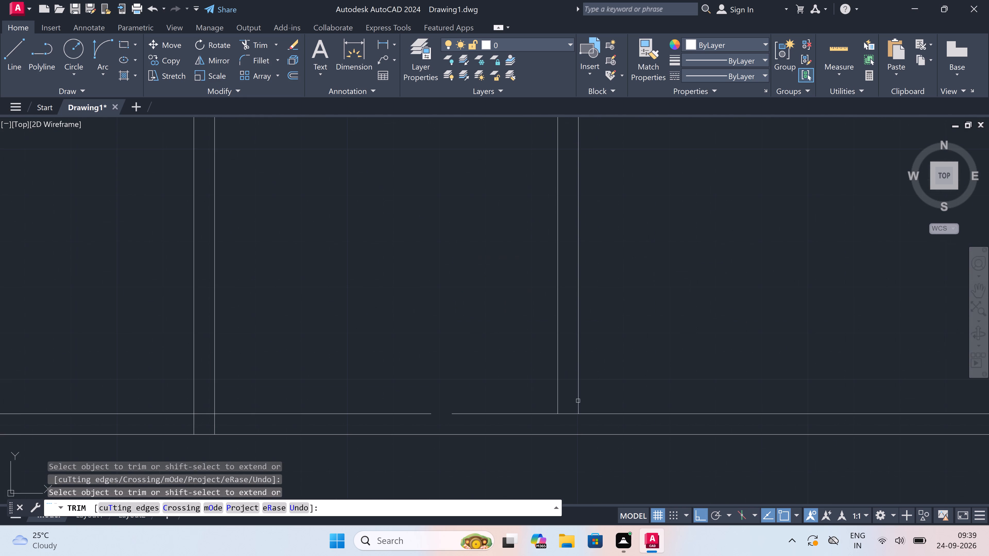
left_click(566, 415)
scroll(566, 413, "down", 2)
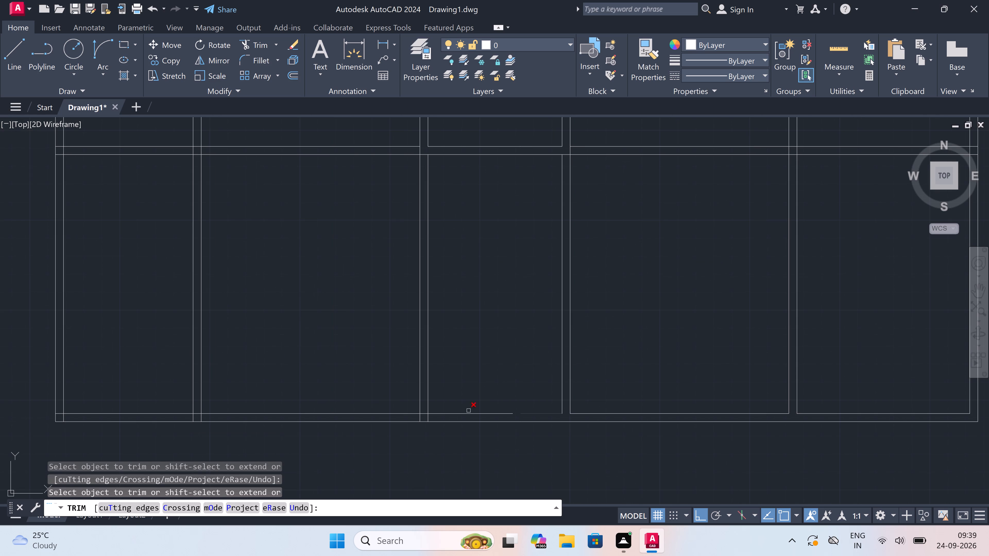
scroll(413, 418, "up", 3)
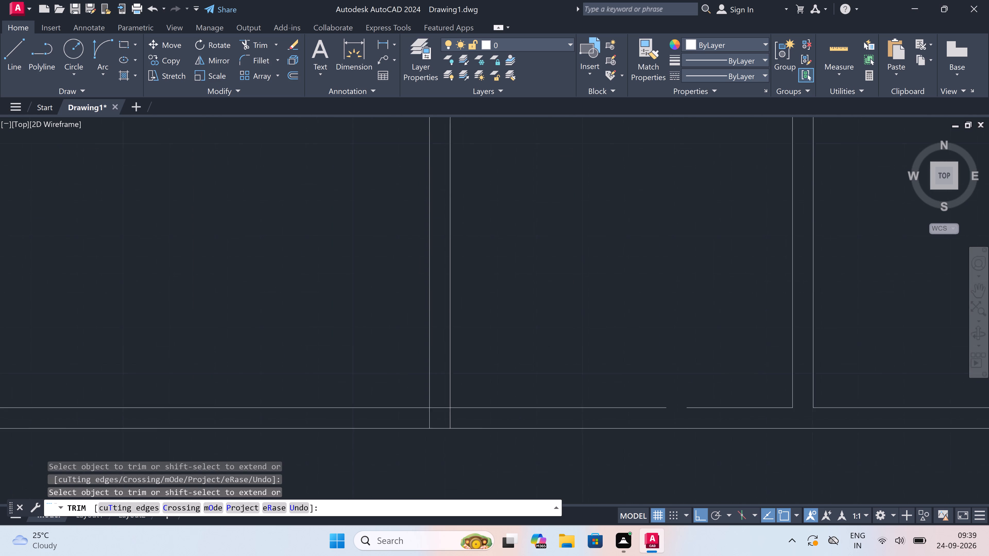
left_click_drag(419, 409, 423, 410)
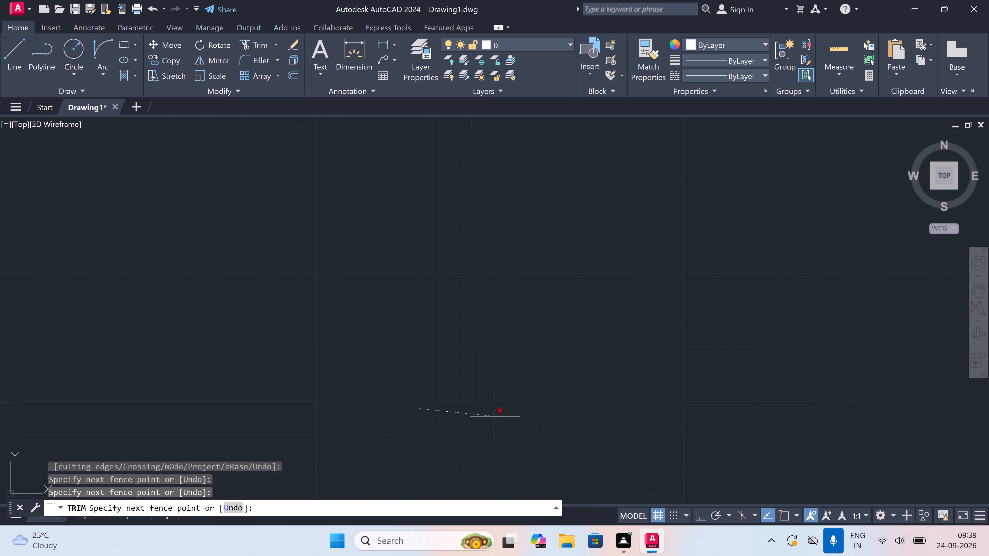
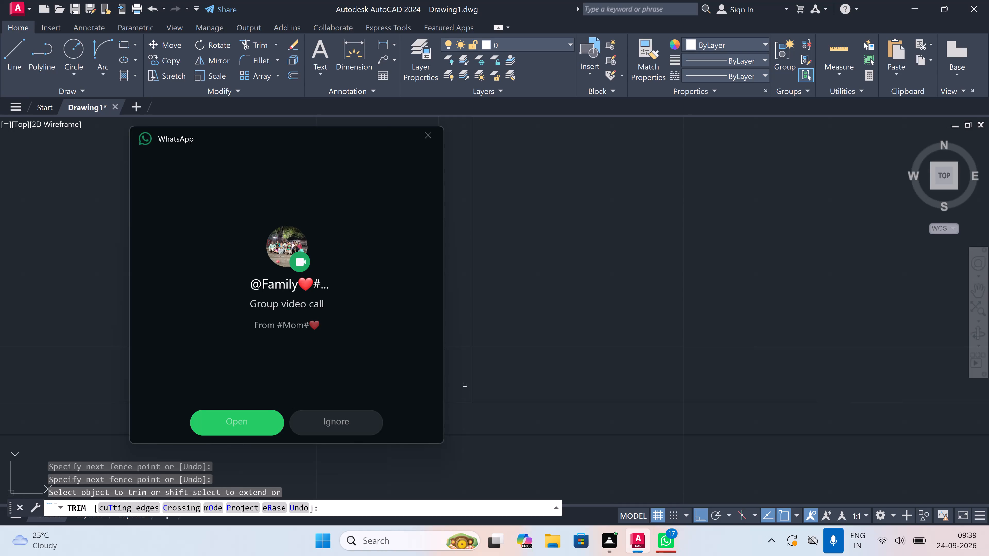
Trim the junctions of the new left-hand wall and the left side partition with the lower block's bottom outer wall.
left_click(457, 402)
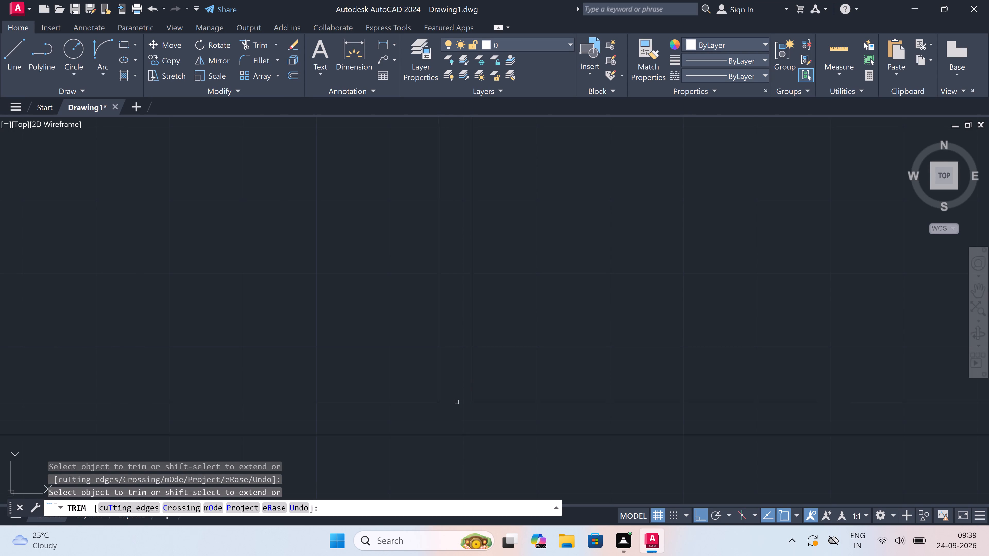
scroll(456, 402, "down", 5)
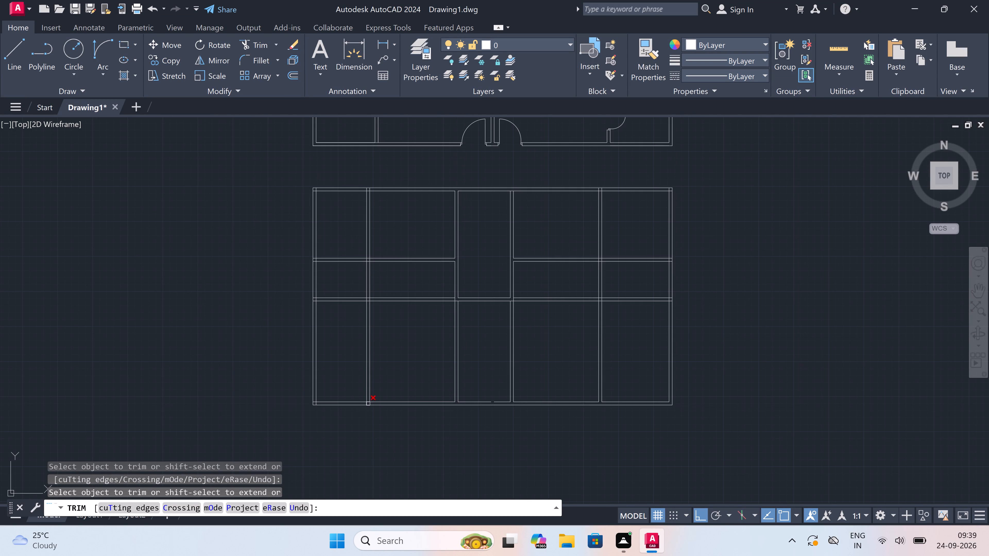
scroll(368, 404, "up", 2)
scroll(341, 401, "up", 3)
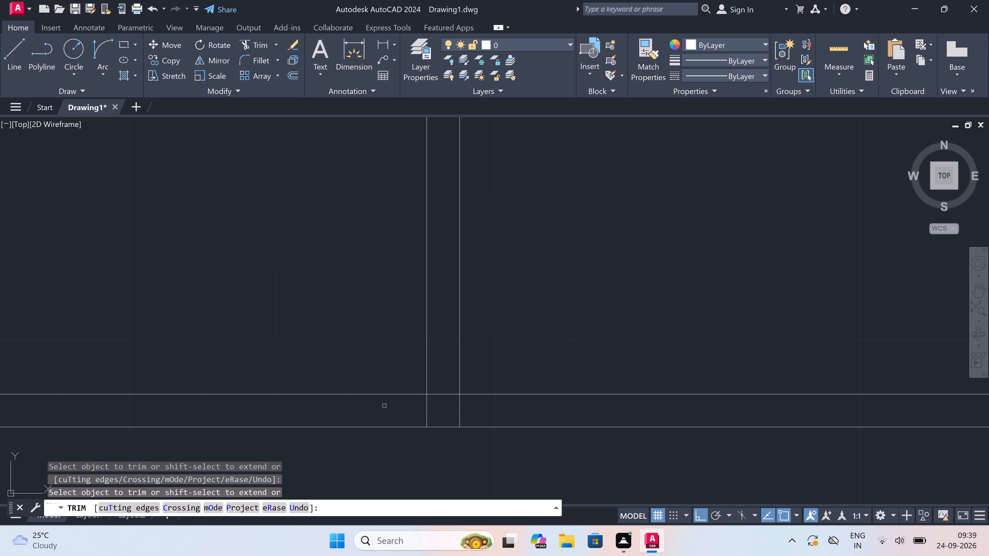
left_click_drag(401, 408, 409, 409)
left_click(441, 411)
left_click(423, 407)
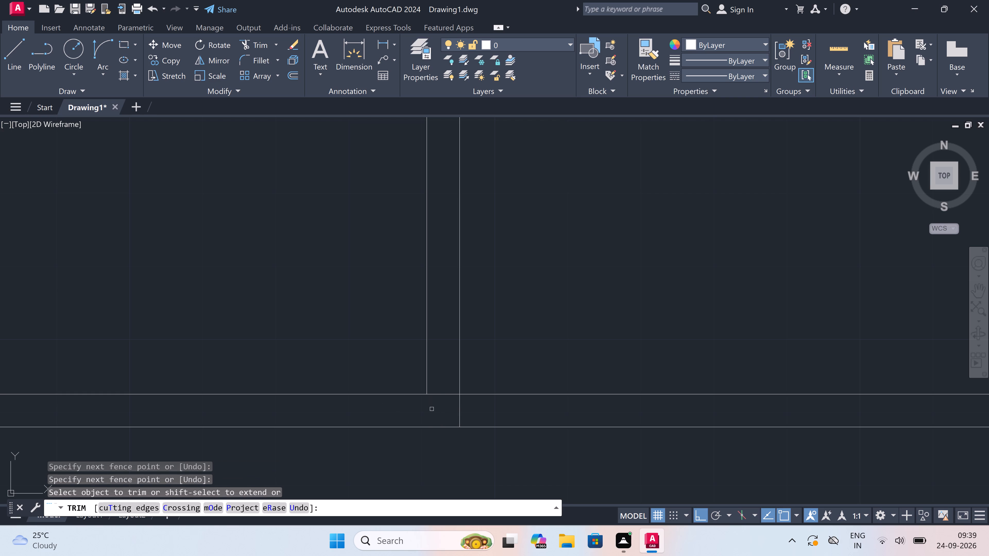
left_click(439, 404)
left_click(487, 408)
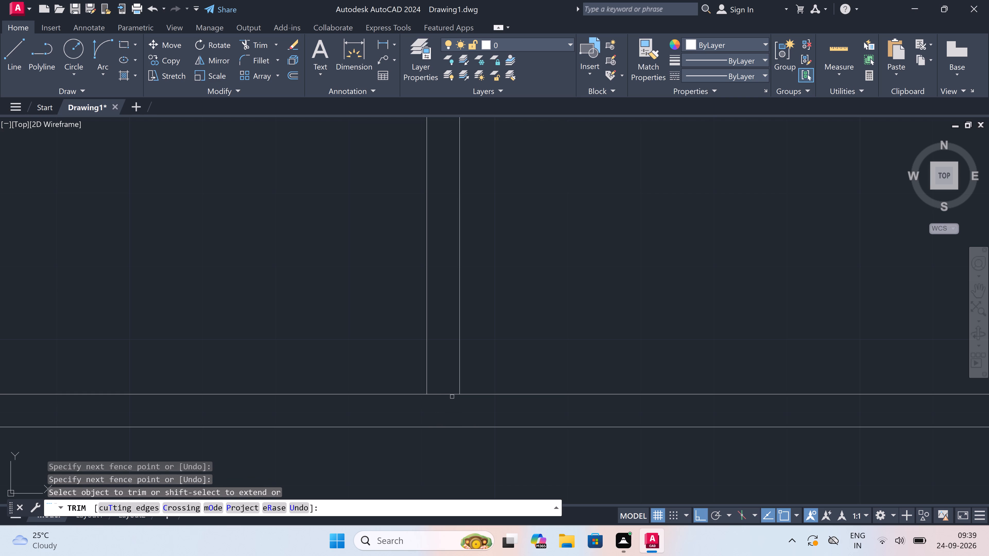
left_click(452, 397)
left_click(449, 380)
Trim the overlapping wall line stubs at the lower block's bottom-left outer corner.
scroll(449, 380, "down", 7)
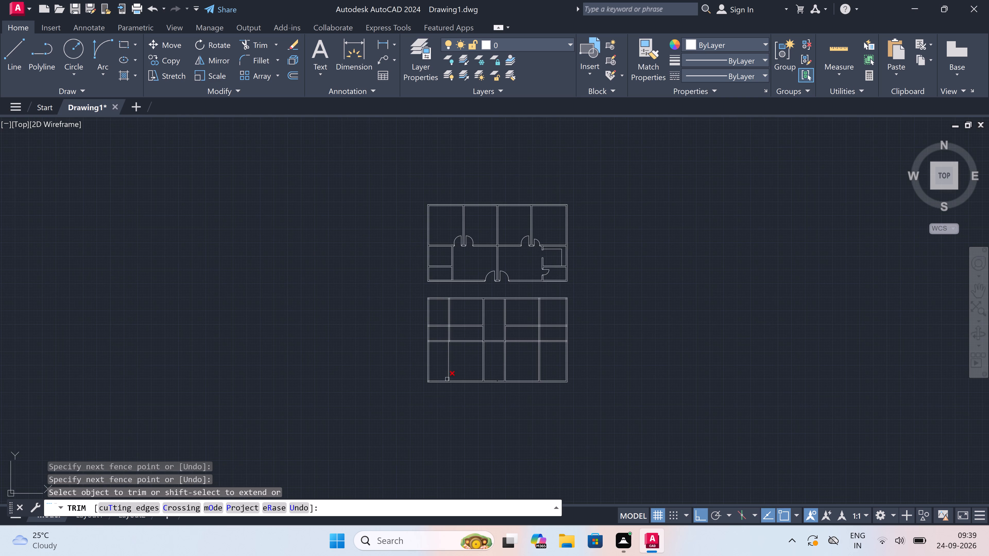
scroll(432, 372, "up", 3)
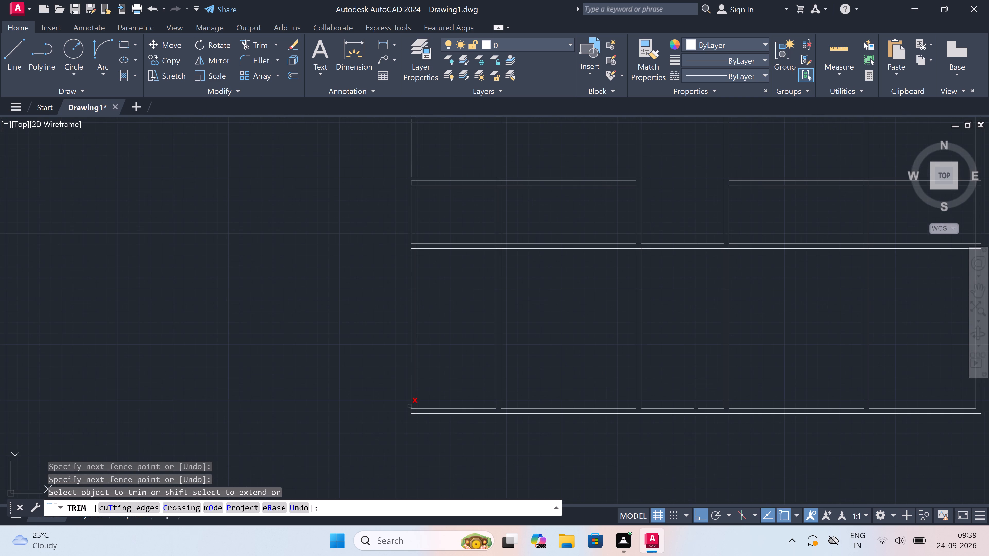
scroll(409, 412, "up", 5)
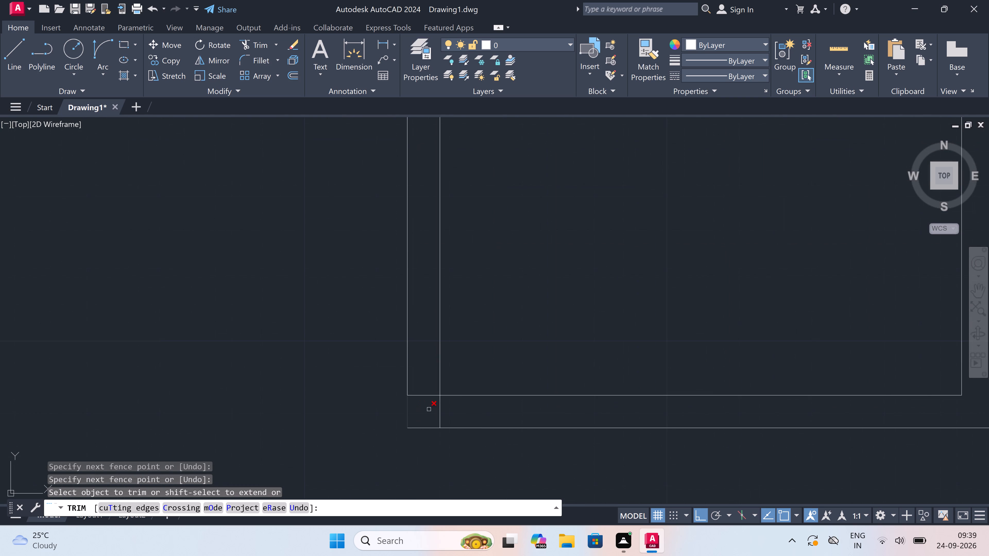
left_click_drag(430, 409, 430, 406)
left_click(431, 377)
left_click(429, 400)
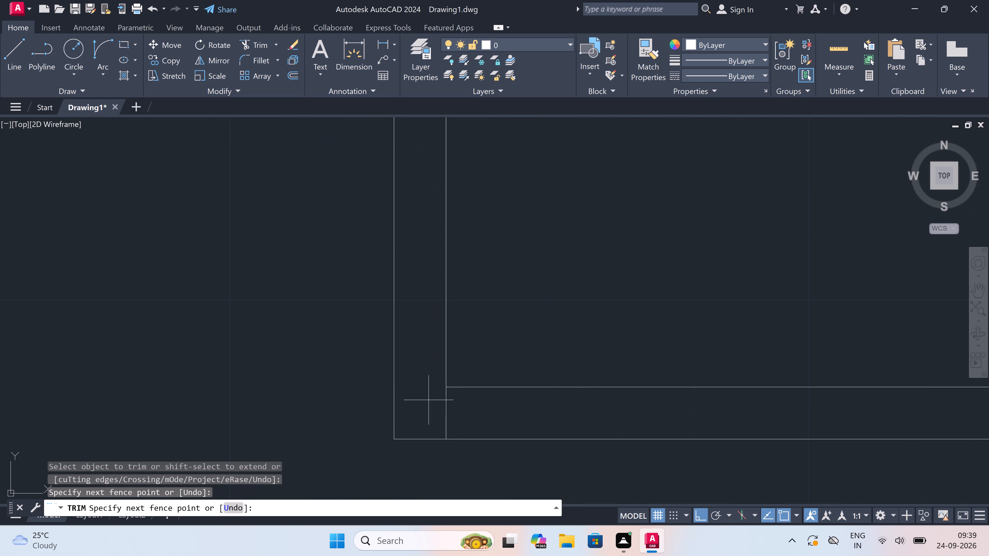
left_click(463, 412)
Trim away the upper horizontal partition between each side partition and the adjacent new central wall, on both halves of the lower block.
scroll(462, 412, "down", 6)
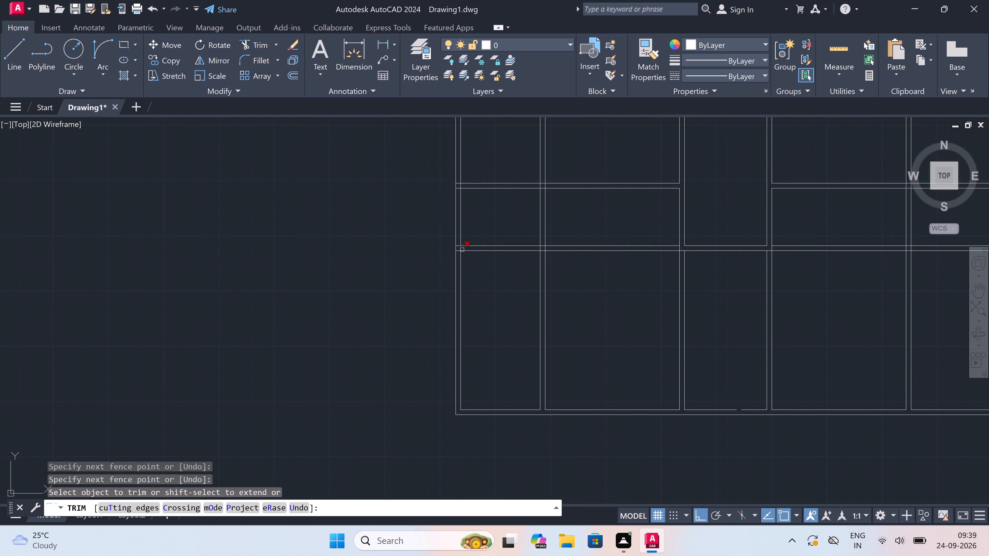
scroll(460, 247, "down", 3)
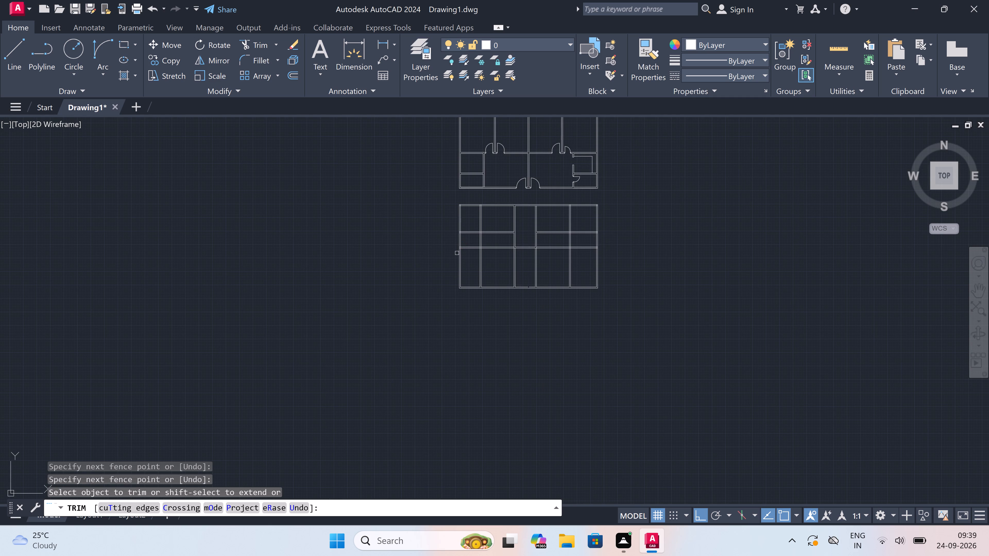
scroll(457, 253, "down", 1)
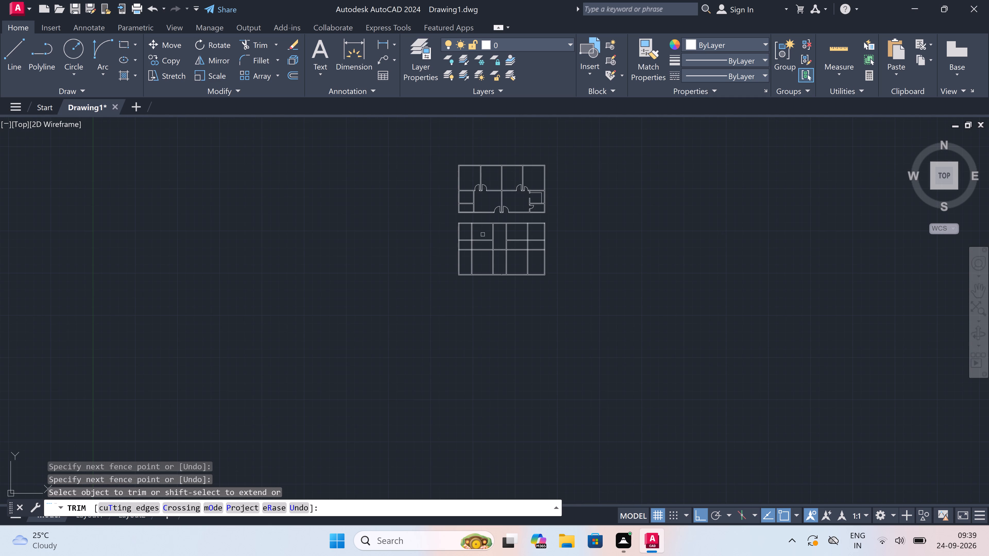
scroll(483, 234, "up", 2)
left_click(483, 234)
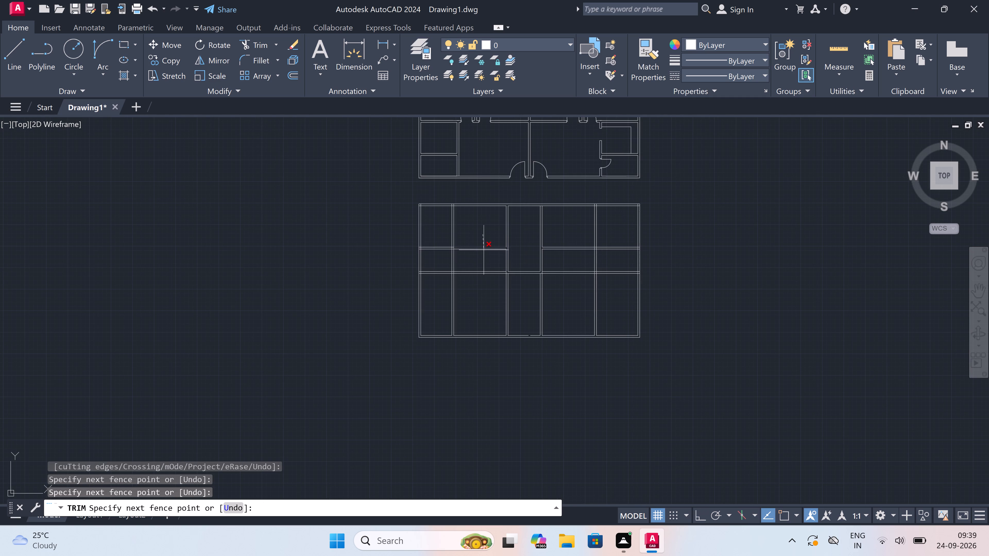
left_click(484, 255)
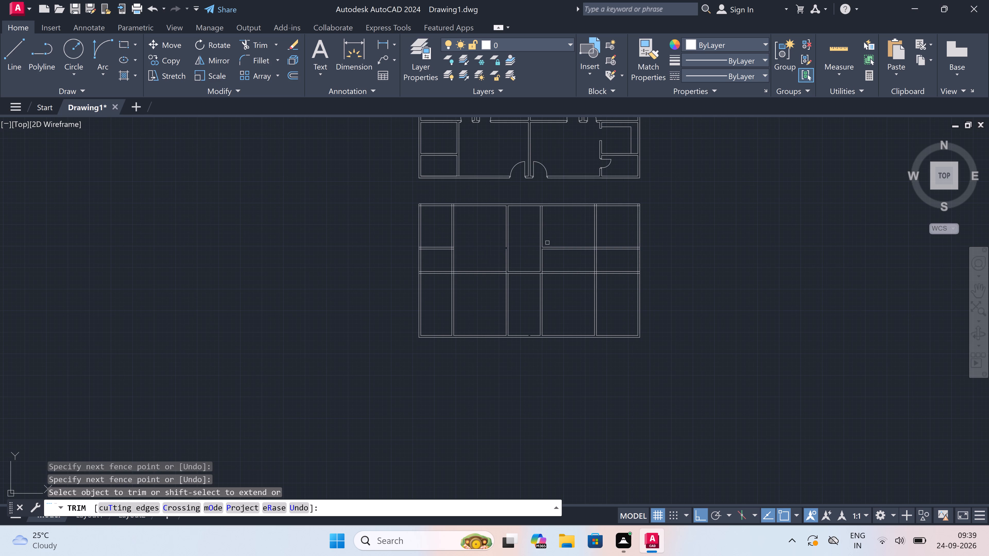
left_click(547, 243)
left_click(548, 261)
scroll(546, 256, "up", 2)
key("Escape")
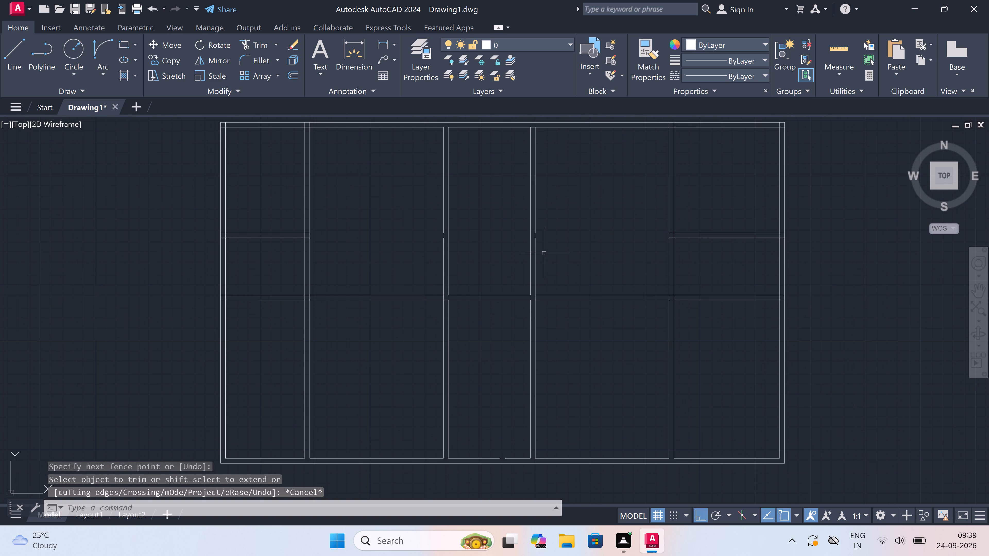
Extend the bottom wall's inner face and the outward faces of both new central walls across their gaps.
key("e")
key("x")
key("space")
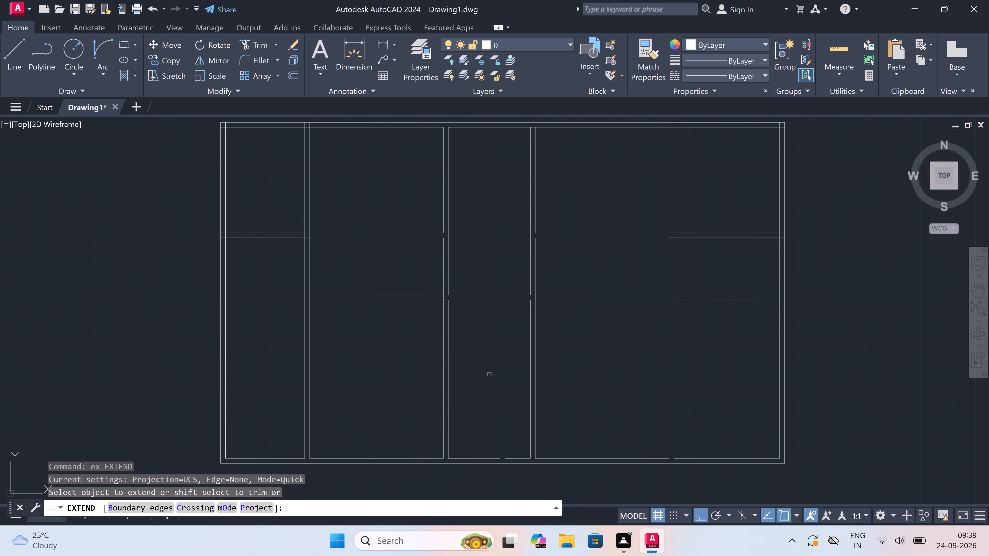
left_click(482, 458)
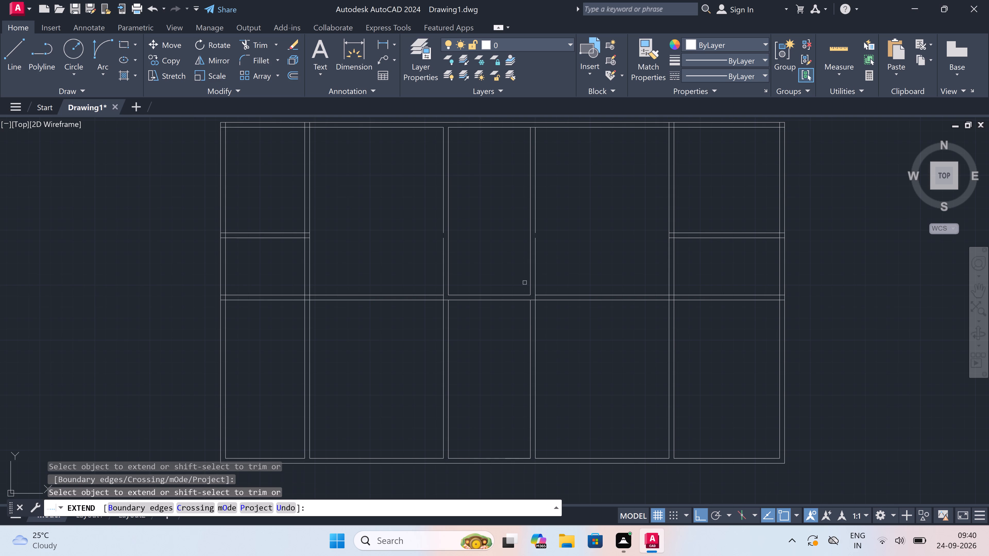
left_click(534, 254)
left_click(445, 253)
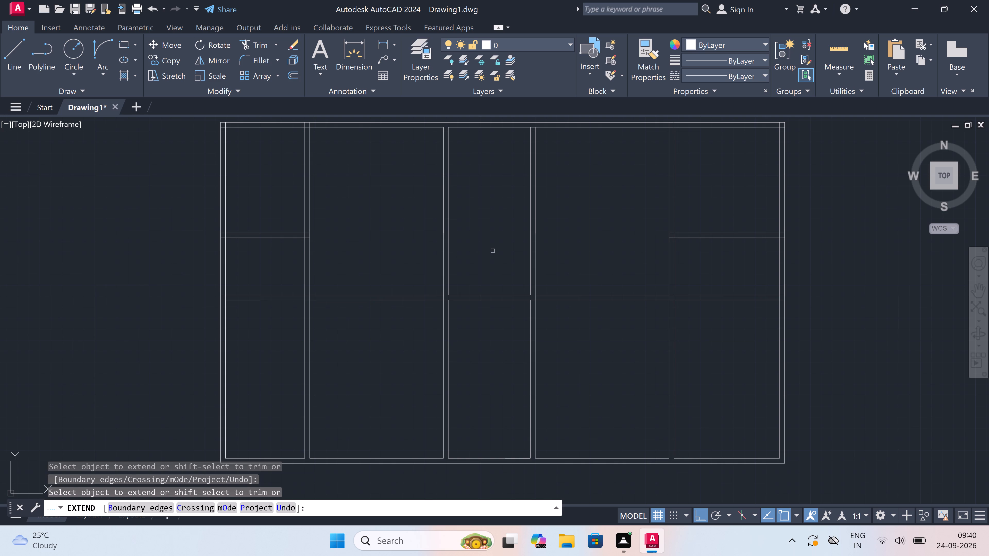
key("Escape")
Draw two short lines continuing both faces of the new left-hand central wall through the top wall to its outer face.
key("l")
key("space")
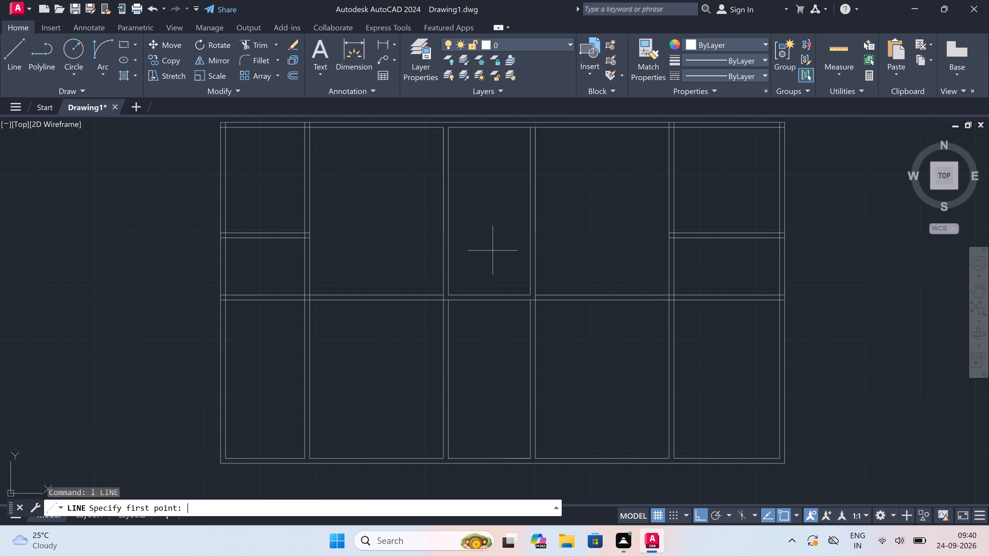
scroll(487, 246, "down", 1)
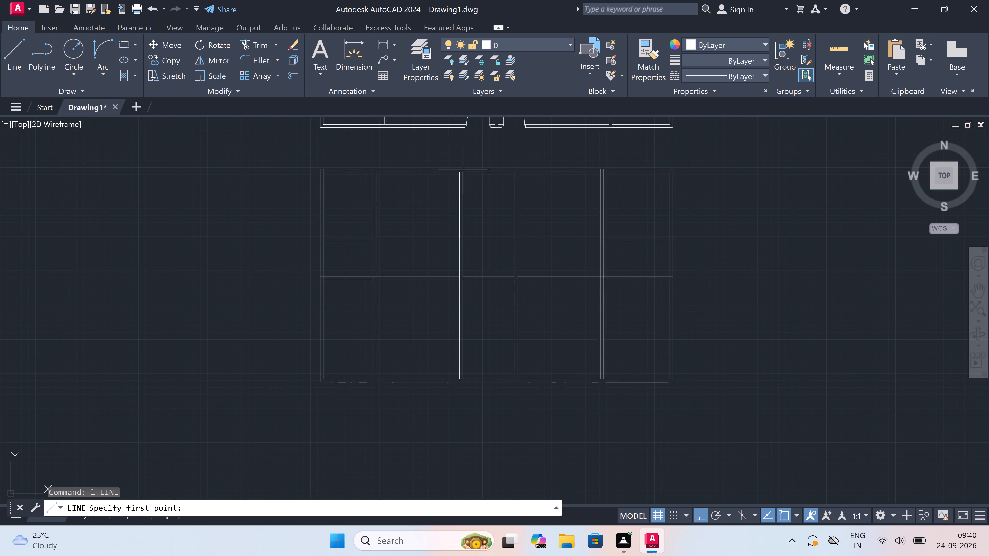
scroll(458, 151, "up", 3)
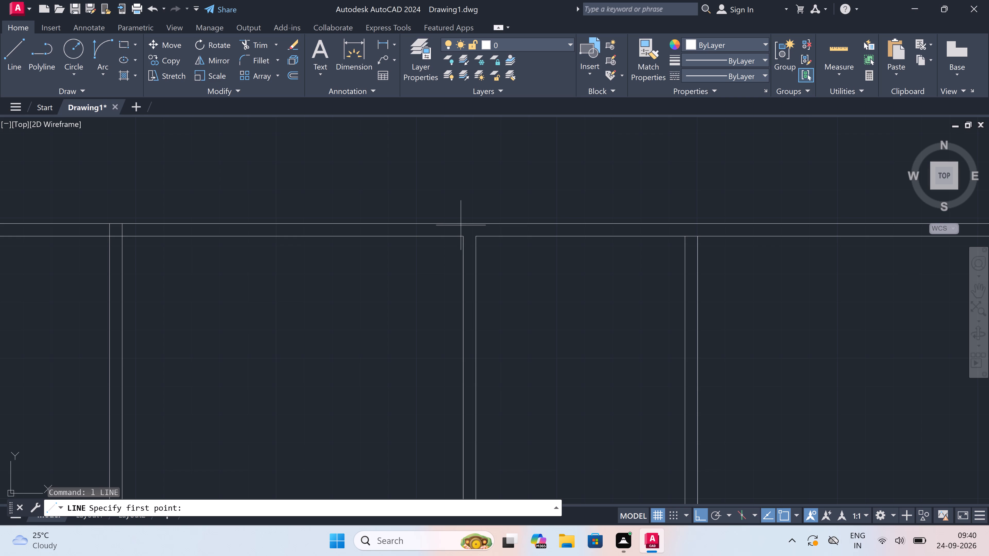
left_click(459, 238)
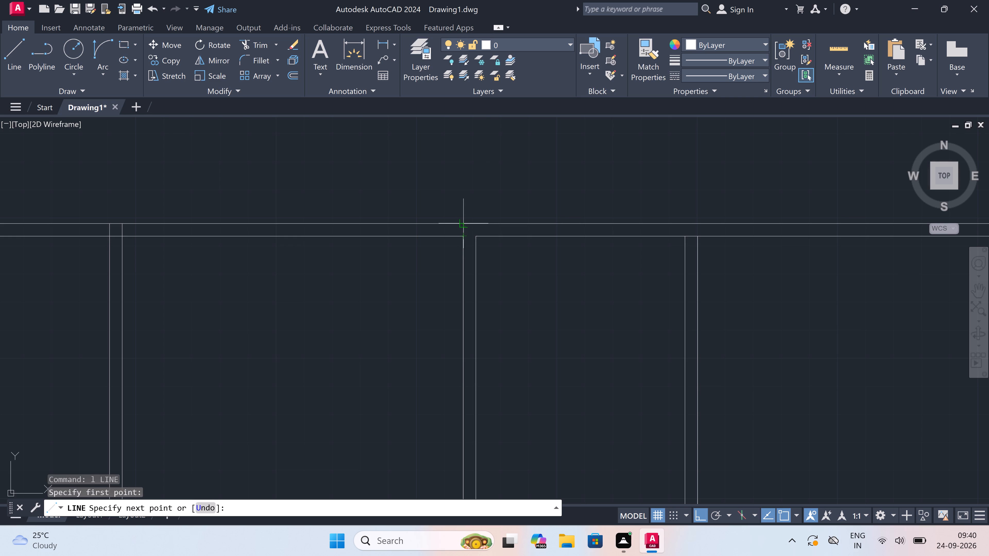
left_click(465, 223)
key("Escape")
key("space")
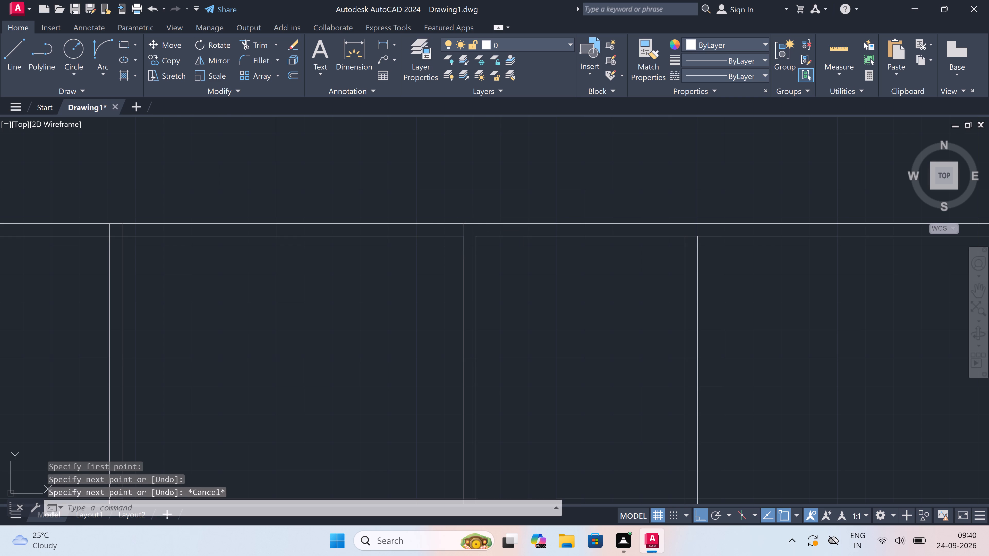
left_click(476, 234)
left_click(476, 227)
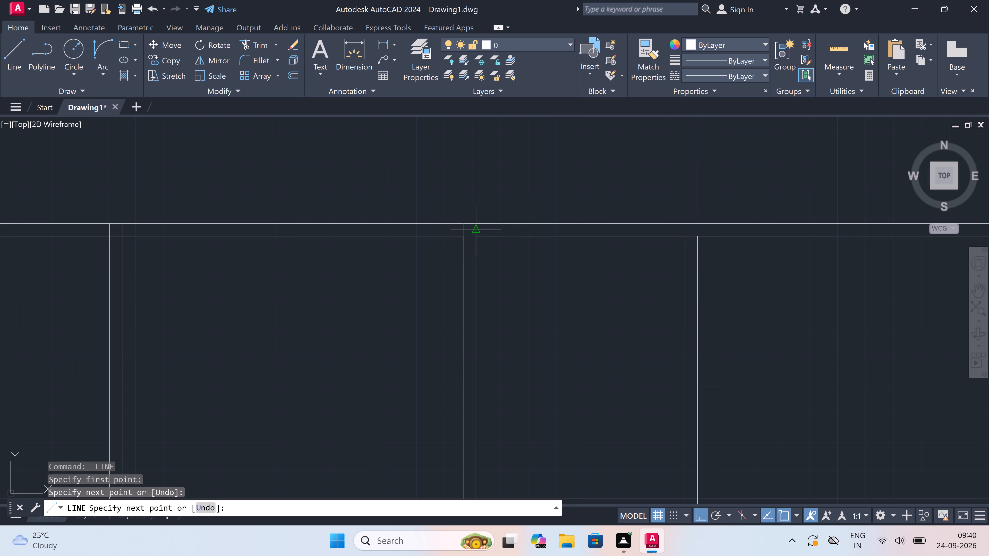
key("Escape")
Draw two short lines continuing both faces of the new right-hand central wall through the top wall to its outer face.
key("space")
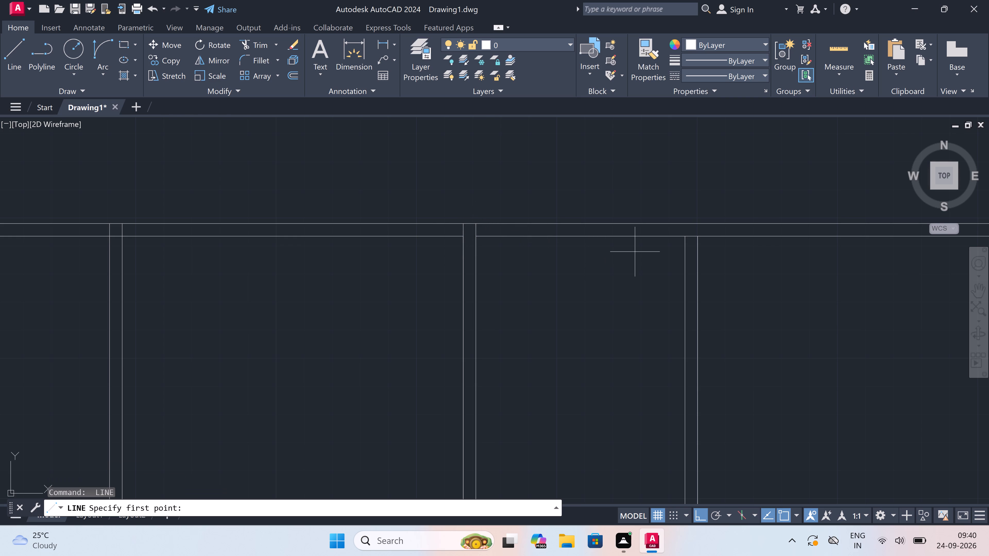
left_click(683, 236)
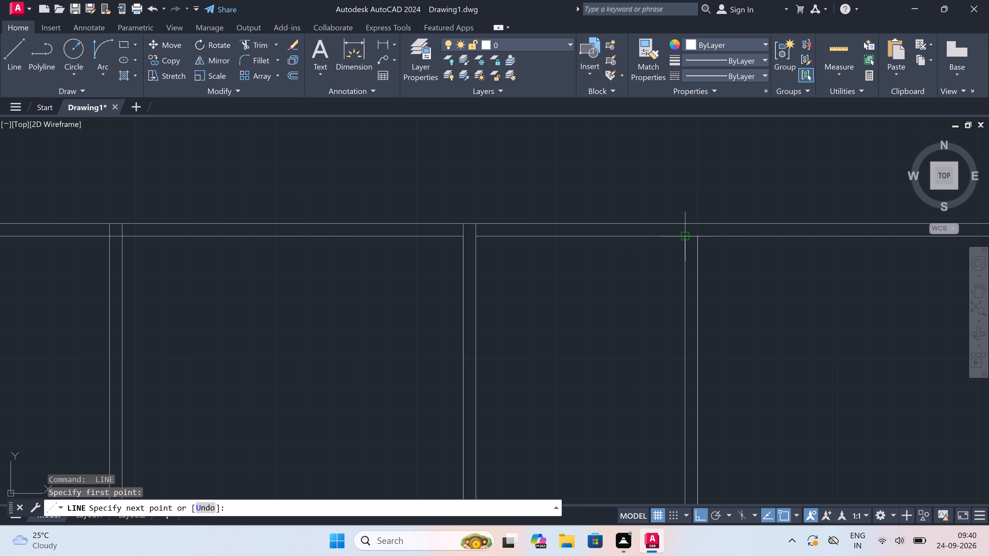
left_click(685, 219)
key("Escape")
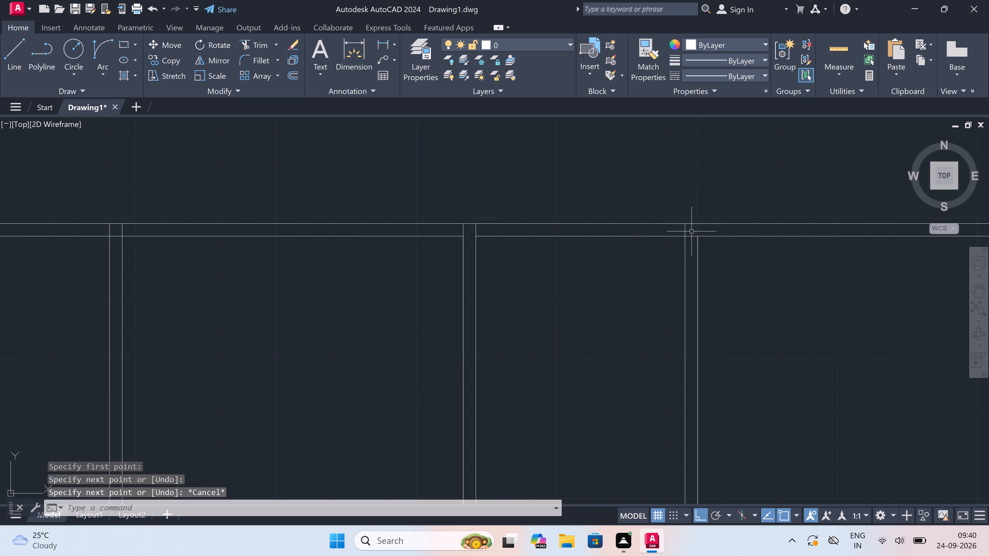
key("space")
left_click_drag(697, 237, 697, 232)
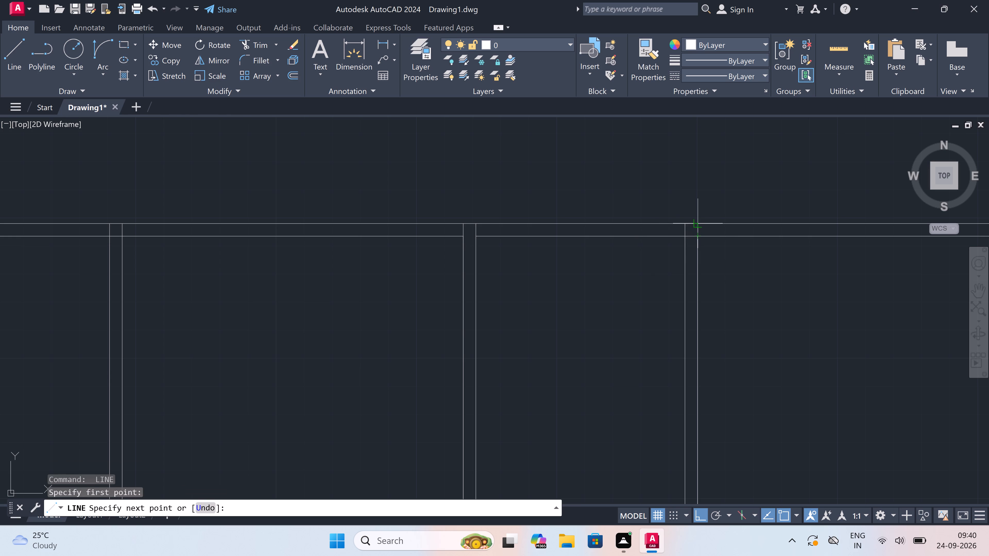
left_click(698, 223)
key("Escape")
Trim both faces of the top wall between the two new central walls and the inner line crossing the right-hand wall's top end.
type("tr")
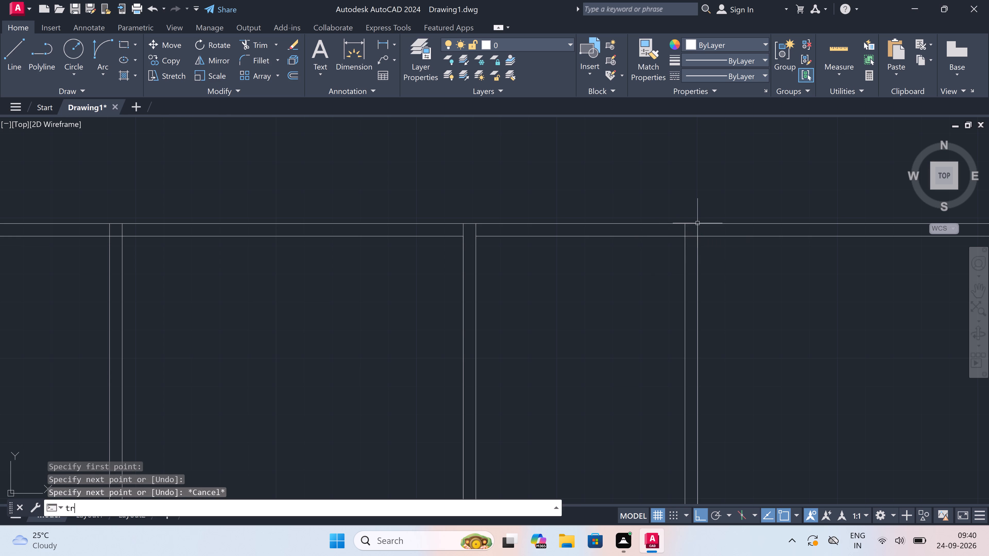
key("space")
left_click_drag(620, 202, 619, 205)
left_click(613, 264)
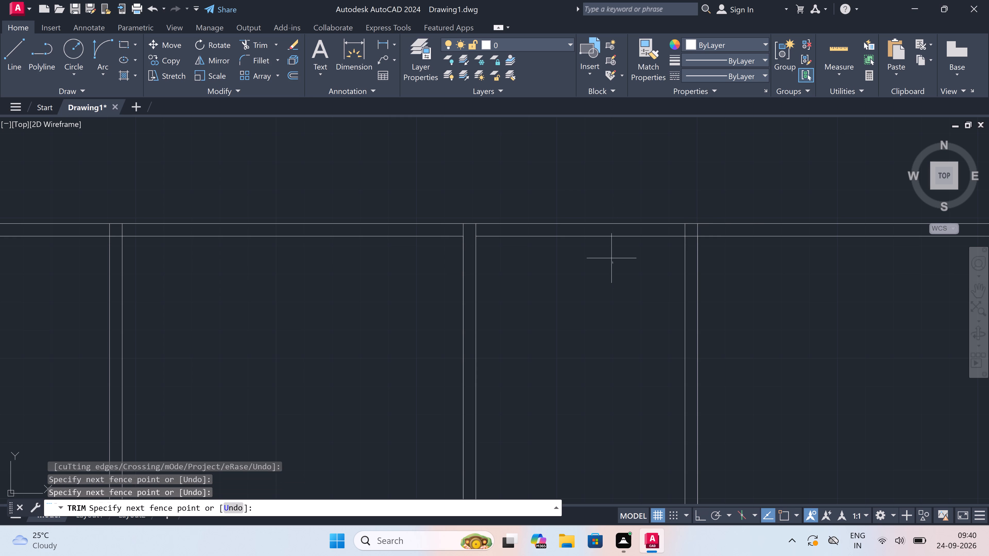
left_click(608, 193)
left_click_drag(646, 244, 646, 241)
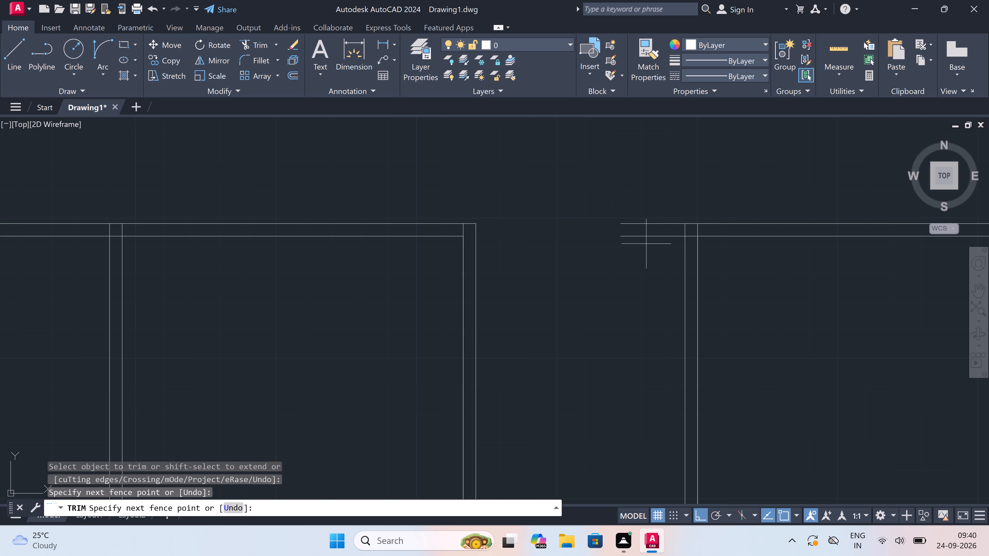
left_click(651, 206)
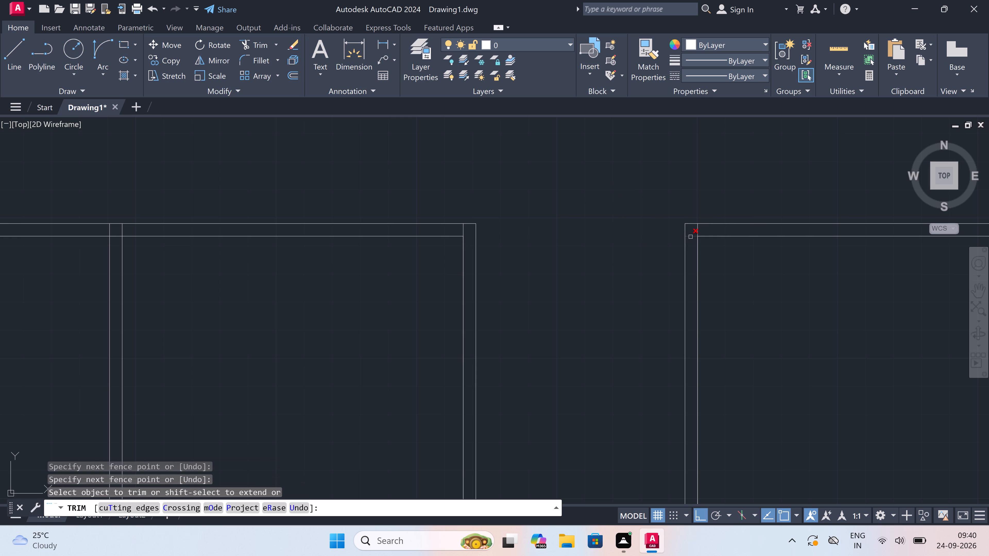
left_click(690, 237)
scroll(595, 225, "down", 4)
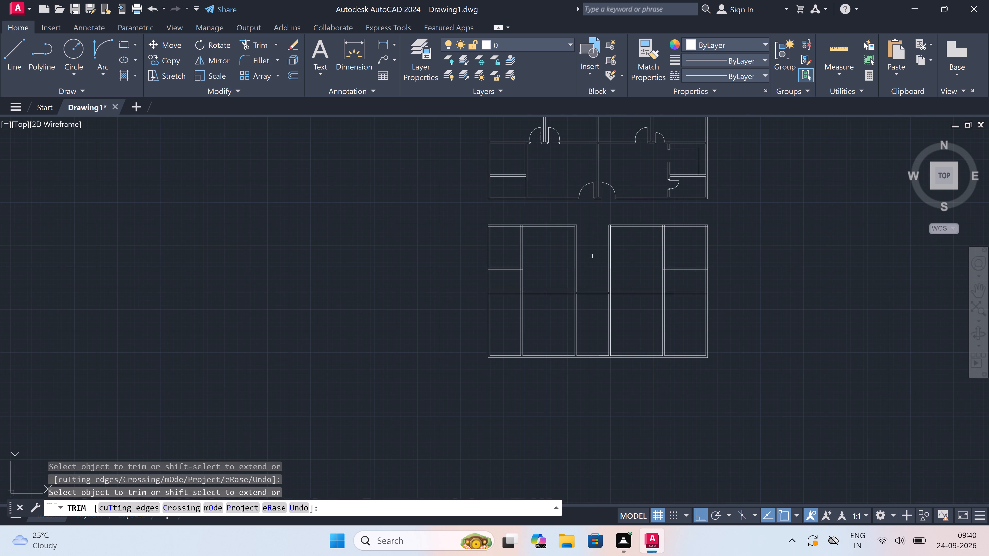
Draw a line across the open top of the recess between the two central walls, level with the top wall's inner face.
key("Escape")
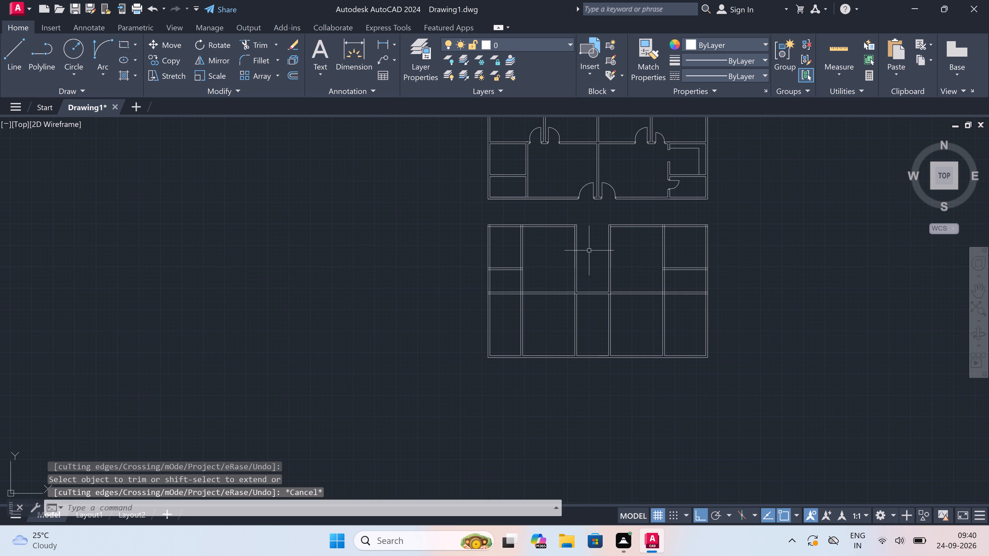
scroll(596, 220, "up", 3)
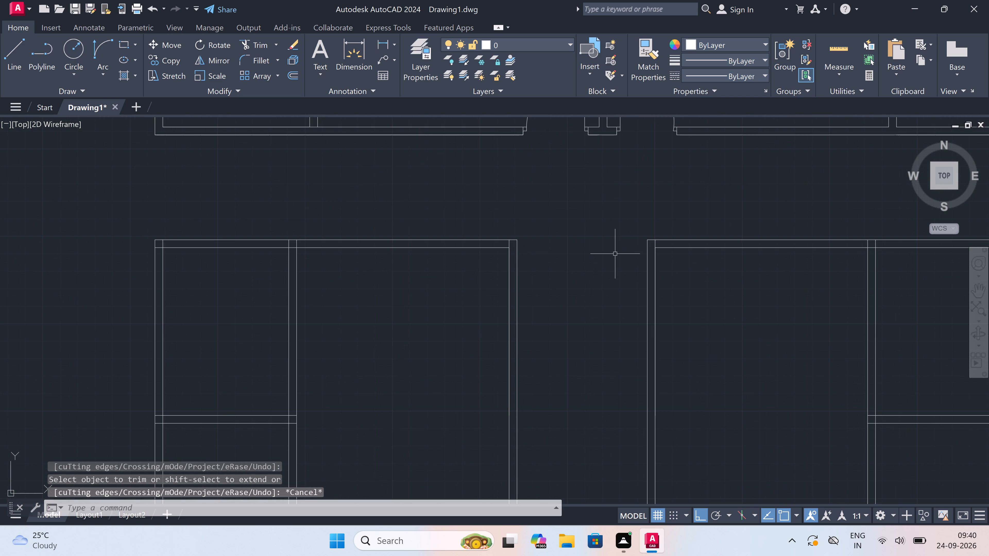
type("l")
key("space")
scroll(624, 253, "up", 1)
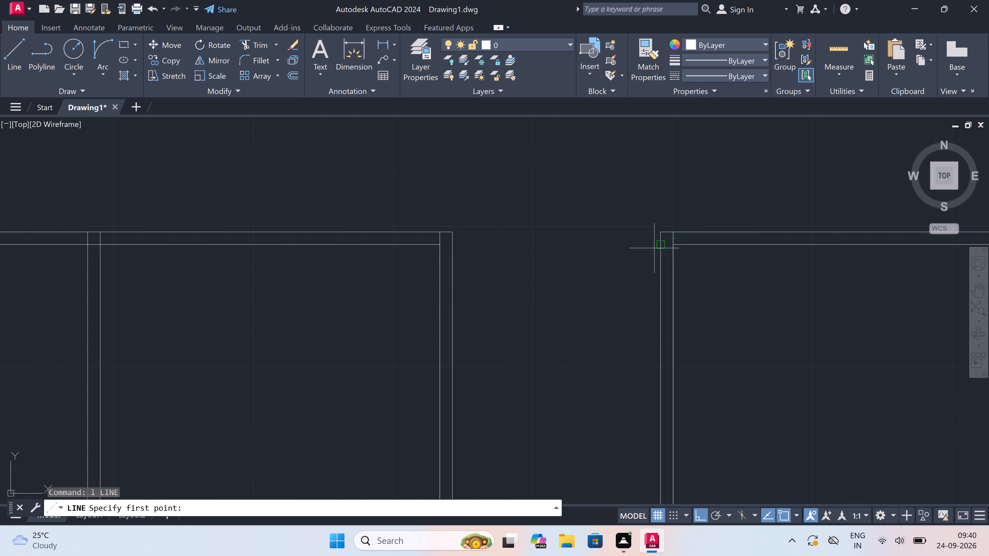
left_click(657, 247)
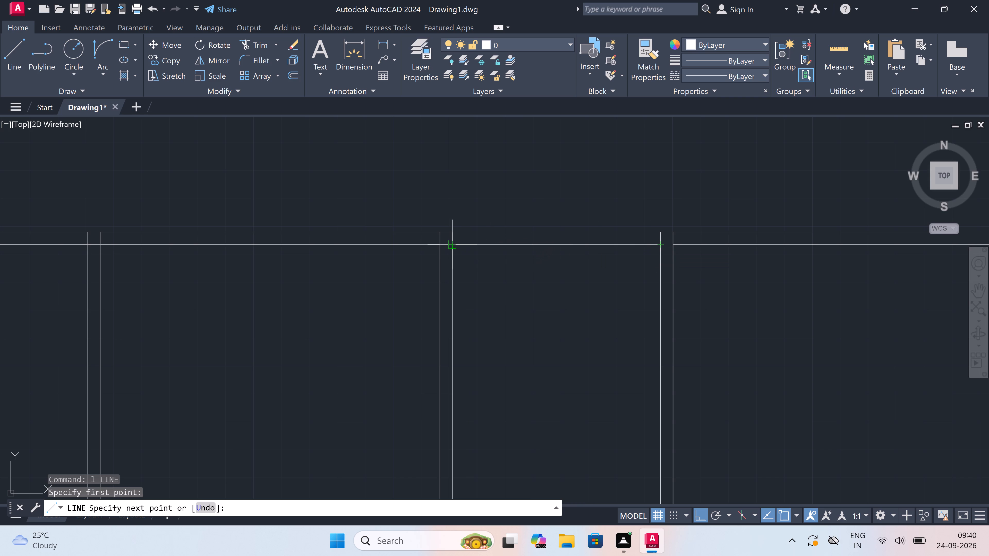
left_click_drag(454, 243, 465, 246)
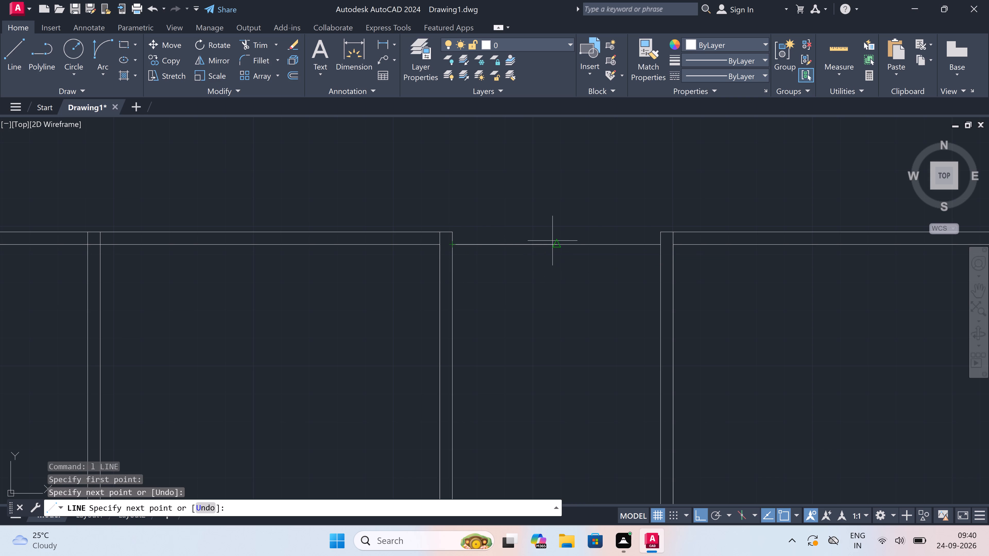
Draw a vertical centre line about 9' long from the midpoint of the recess's closing line down into the recess.
left_click(556, 242)
scroll(556, 242, "down", 3)
scroll(558, 279, "up", 3)
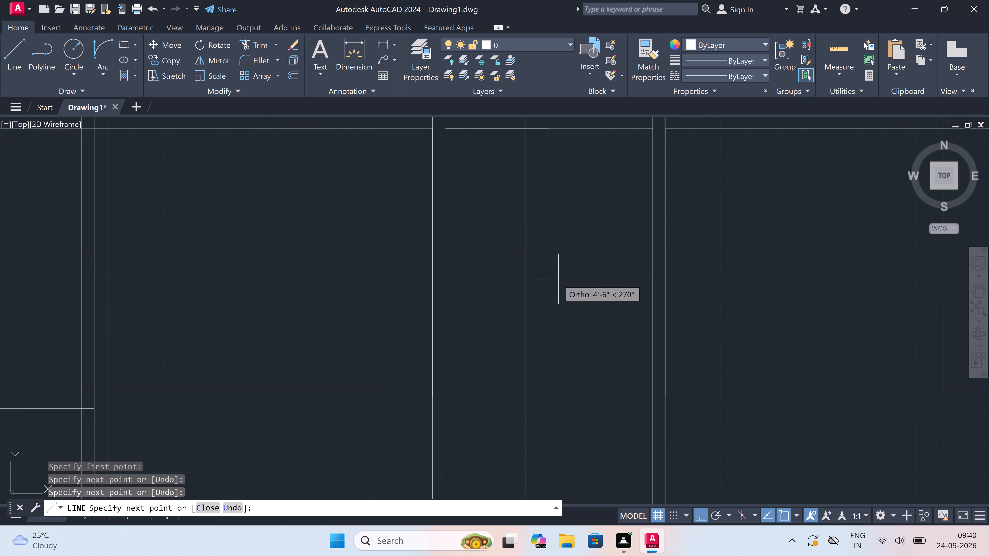
scroll(558, 279, "down", 2)
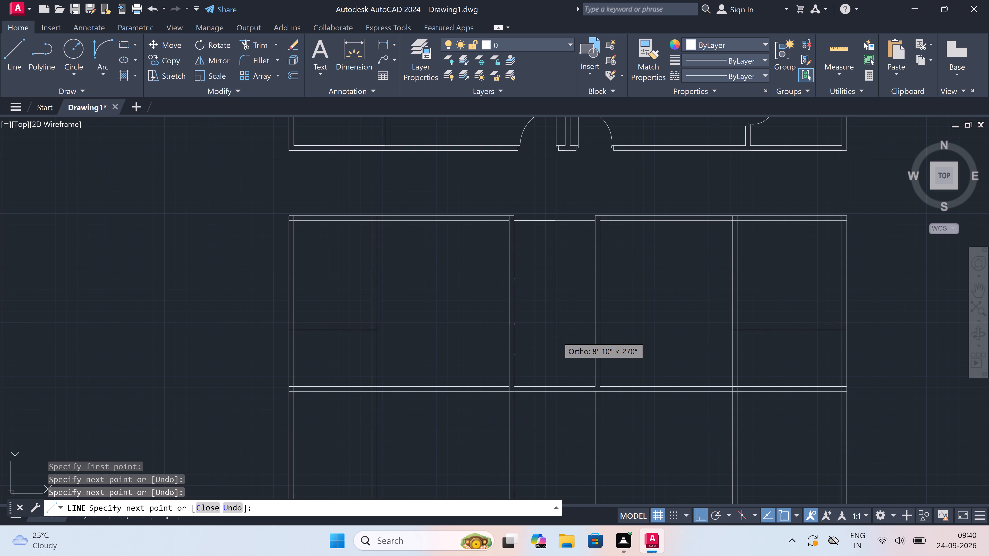
left_click(556, 340)
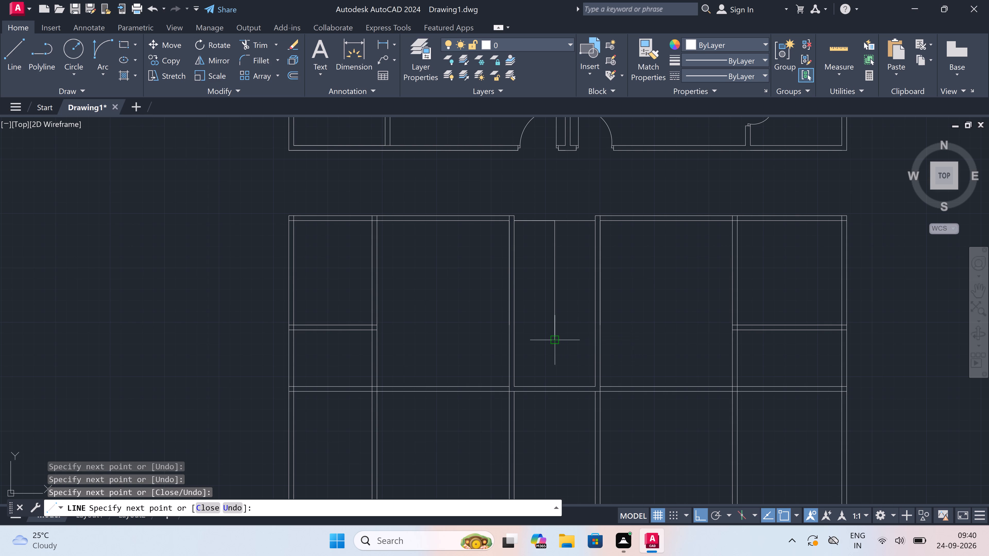
key("Escape")
Set up an Offset with a distance of 9" for the linework in the recess.
scroll(565, 209, "up", 2)
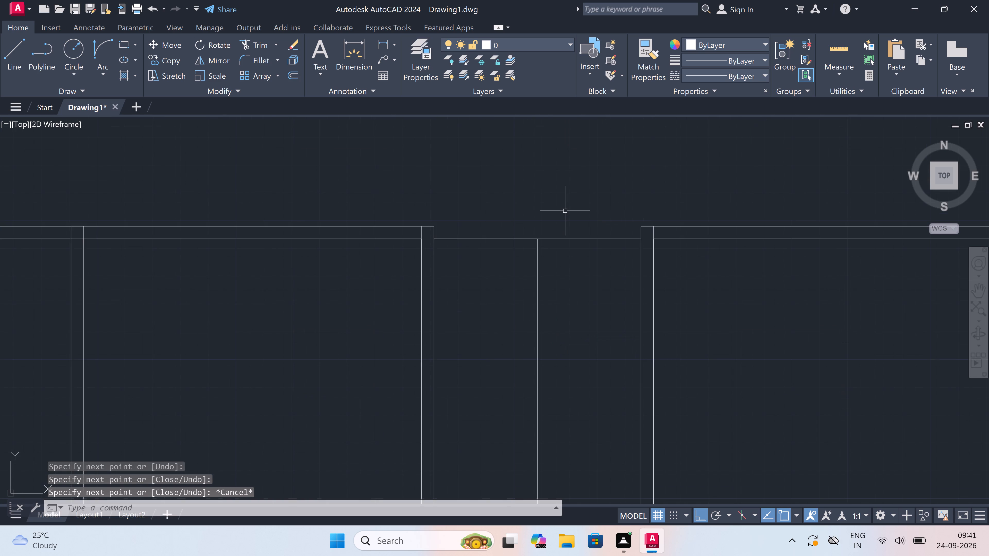
key("o")
key("space")
left_click_drag(570, 238, 570, 244)
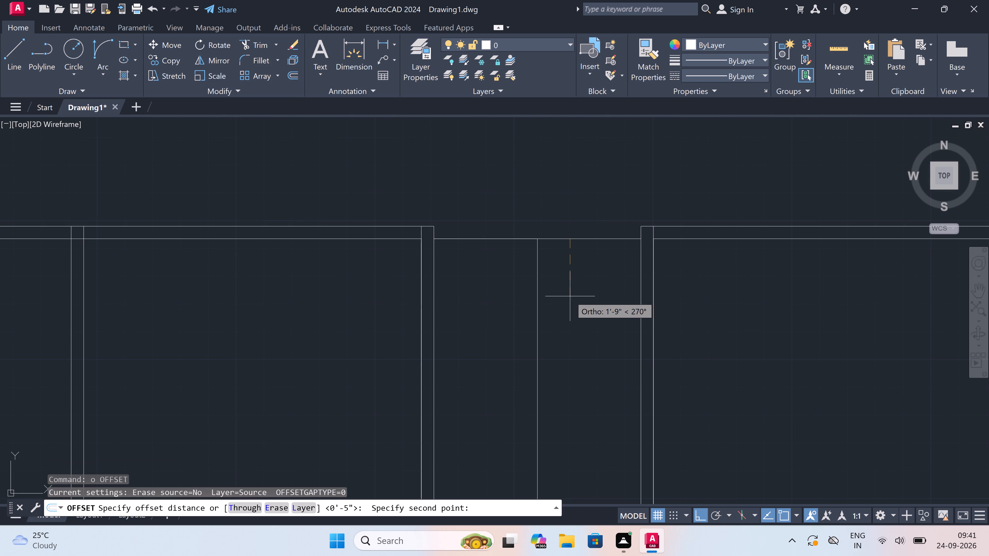
key("9")
key("shift+quotedbl")
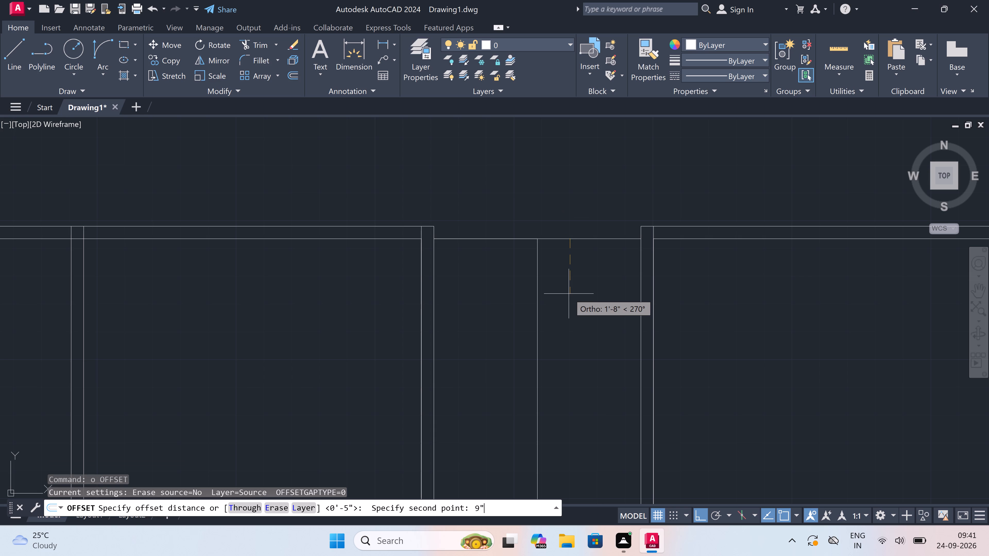
key("space")
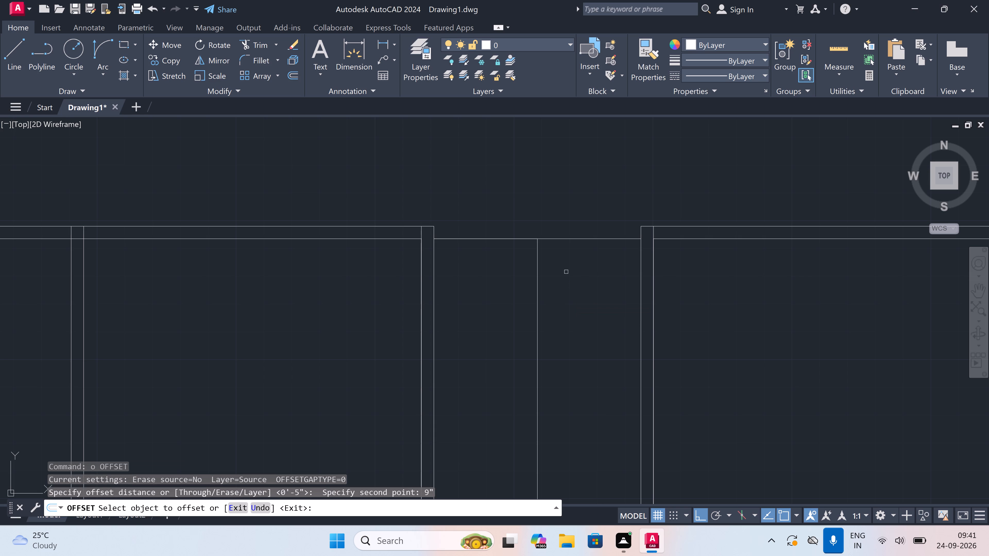
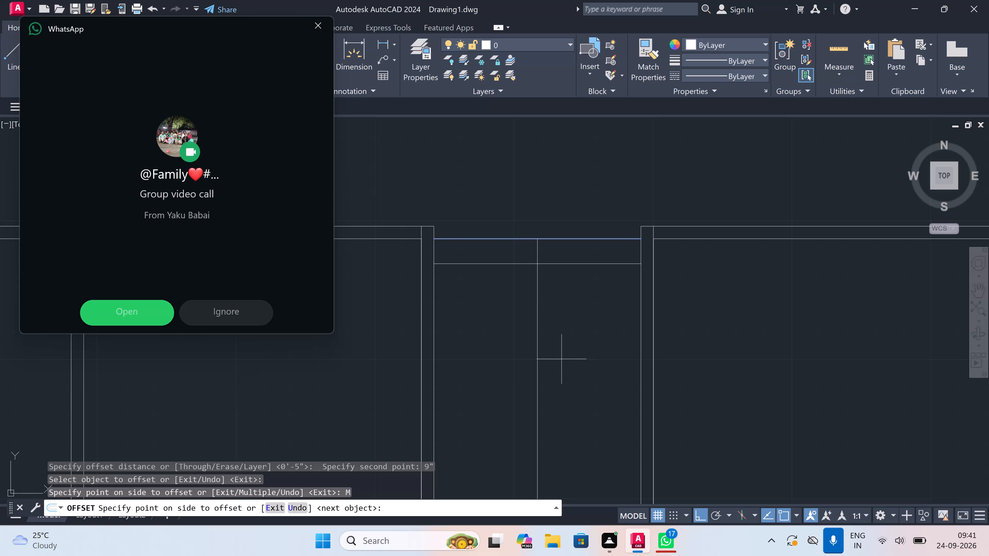
Offset the recess's closing line repeatedly downward at 9" spacing, making twelve stair tread lines down to the centre line's lower end.
double_click(561, 359)
double_click(565, 364)
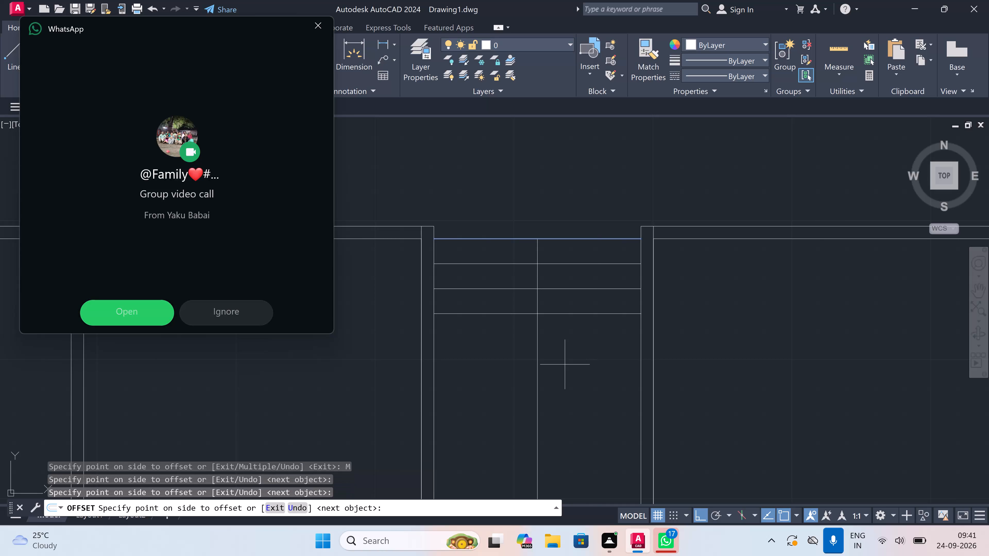
left_click(568, 370)
left_click(569, 371)
left_click(570, 378)
scroll(570, 377, "down", 5)
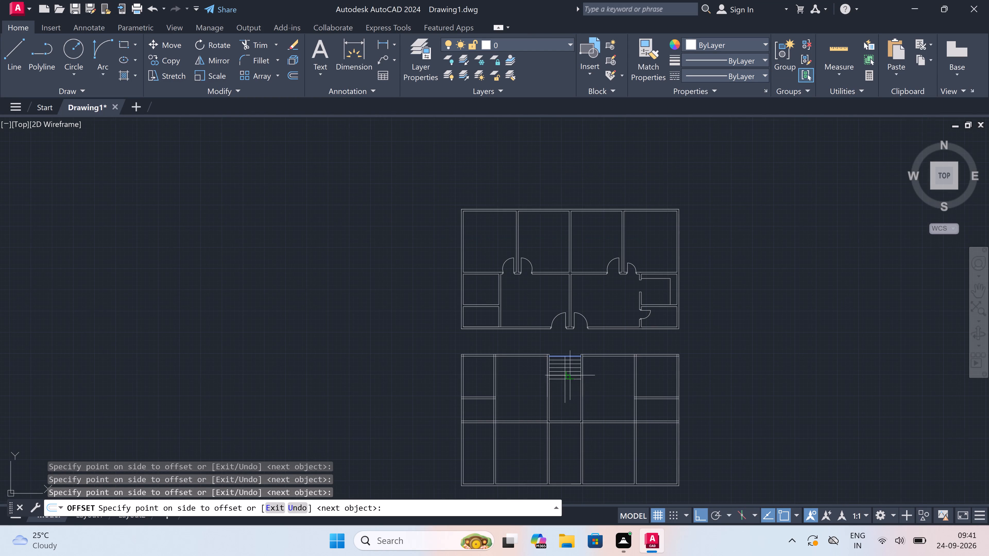
scroll(566, 393, "up", 3)
left_click(580, 394)
double_click(580, 401)
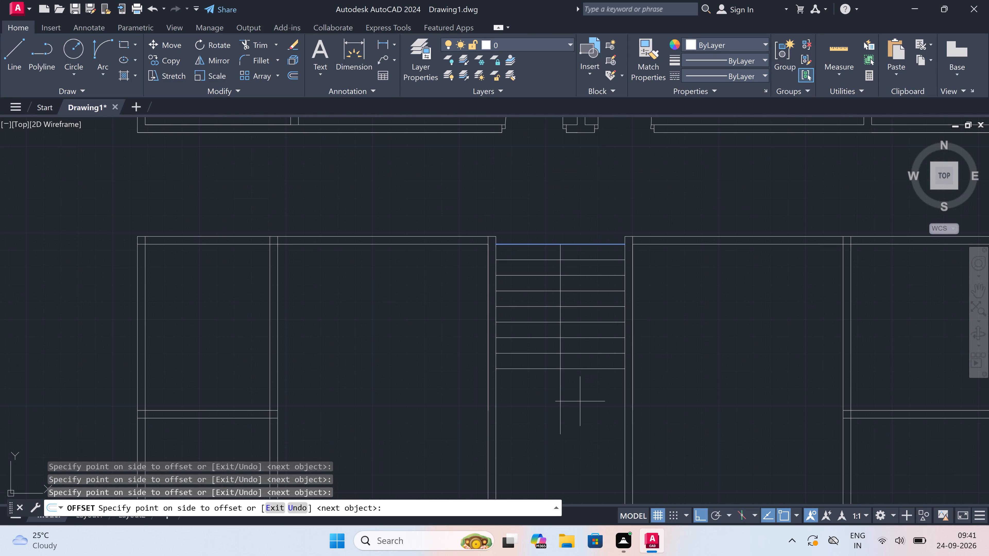
left_click(580, 410)
left_click(580, 414)
left_click(581, 419)
left_click(579, 424)
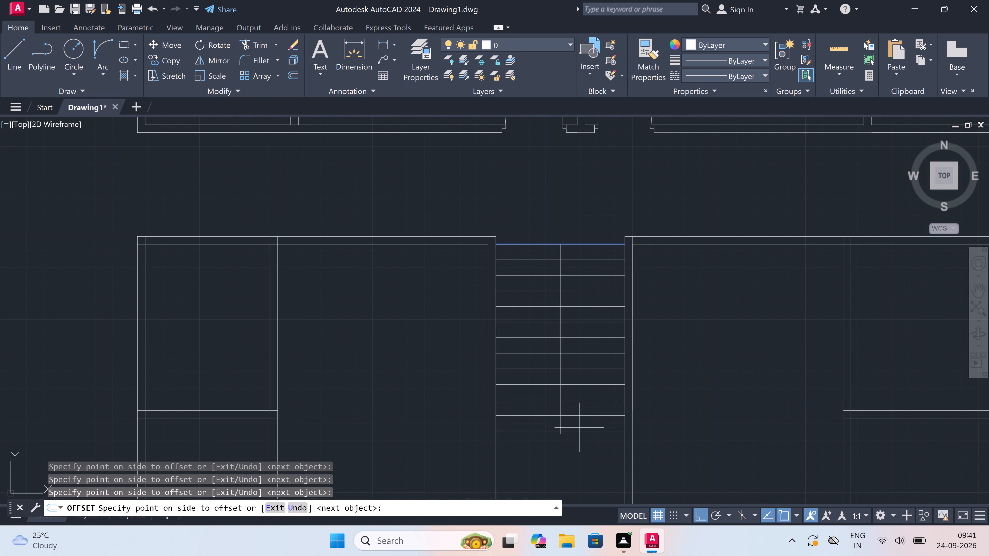
left_click(579, 444)
scroll(572, 422, "down", 3)
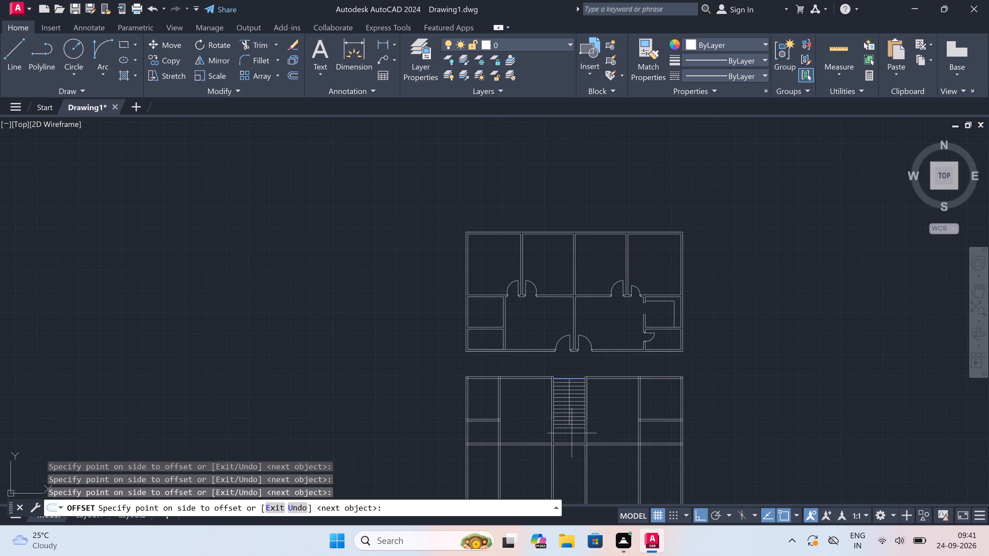
scroll(572, 441, "up", 3)
key("Escape")
Trim the short end of the stair's vertical centre line projecting below the lowest tread.
scroll(563, 389, "up", 1)
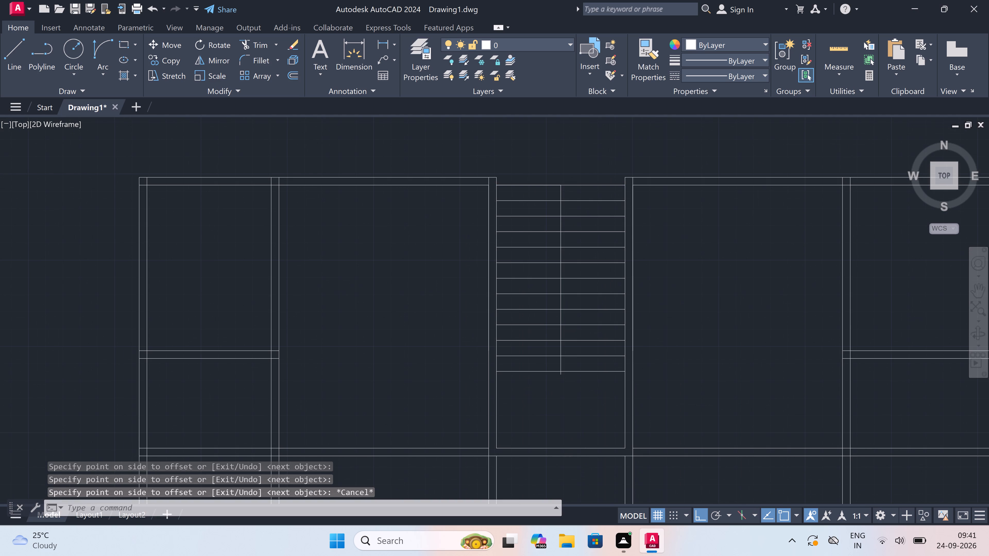
scroll(563, 389, "up", 1)
key("t")
key("r")
key("space")
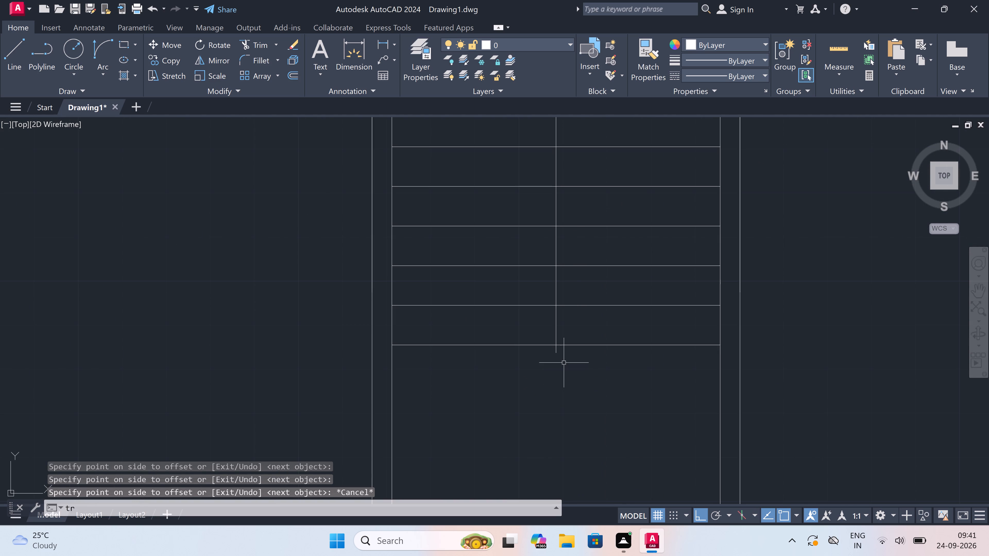
scroll(558, 345, "up", 2)
left_click(556, 362)
left_click(542, 357)
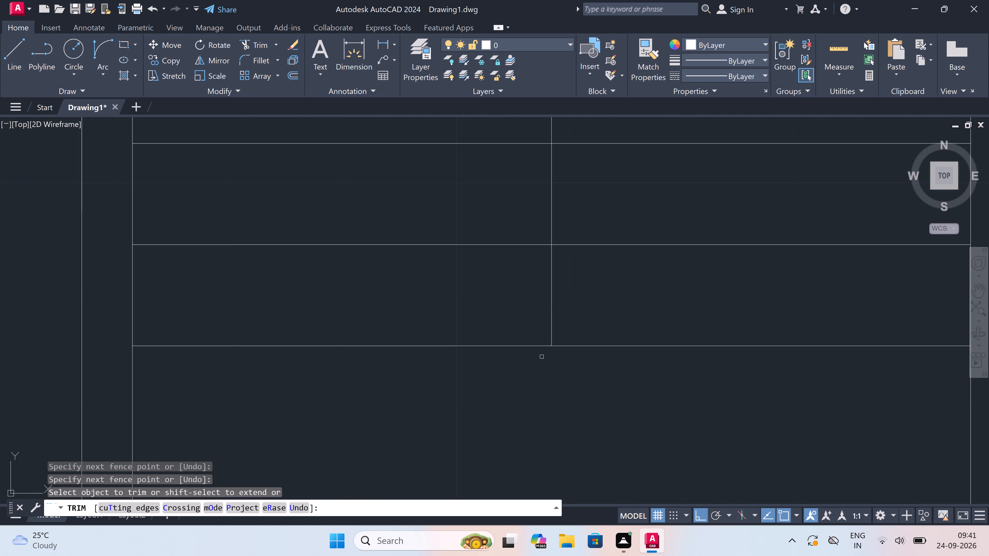
key("Escape")
Draw a U-shaped line from above the stair down its left flight, about 3'-4" across the landing, and partway up the right flight.
scroll(542, 356, "down", 5)
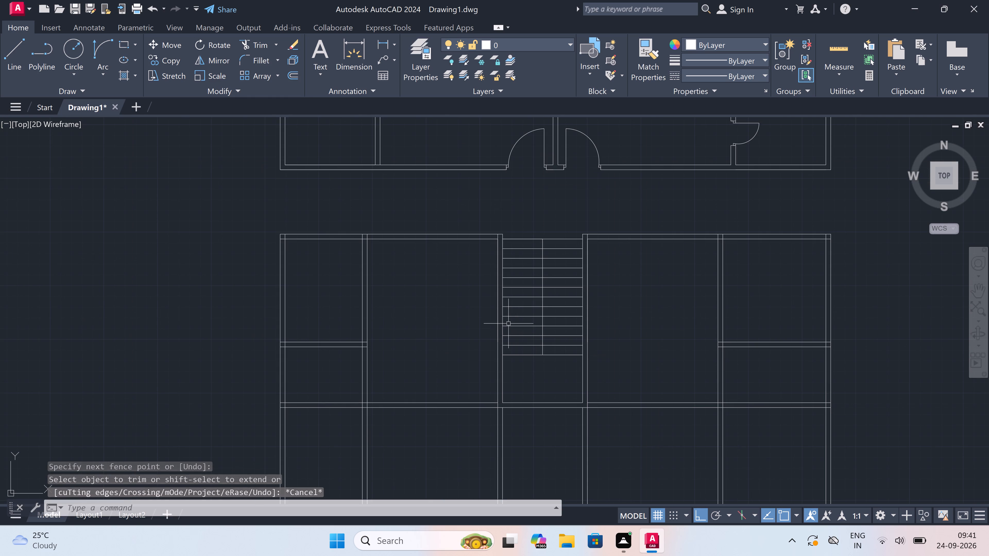
type("l")
key("space")
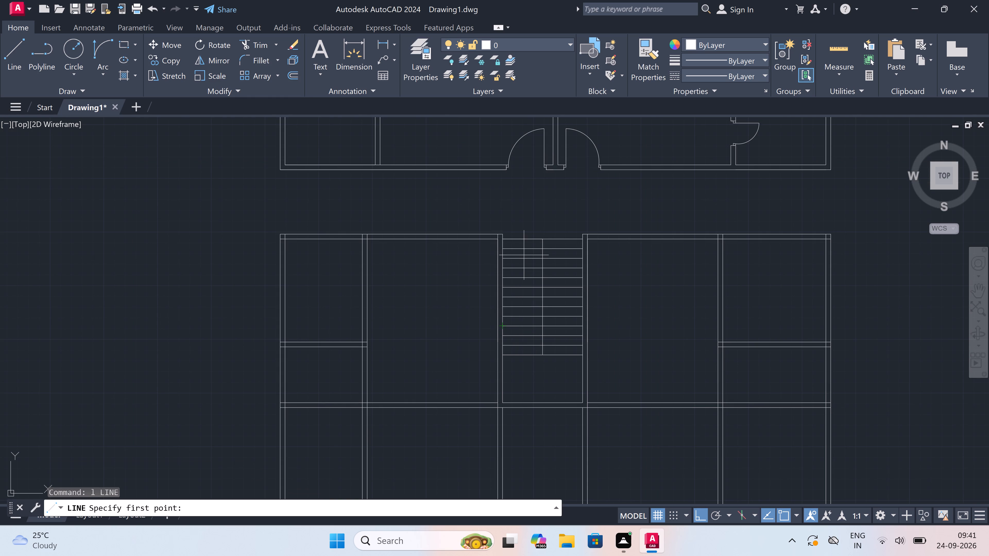
left_click(520, 224)
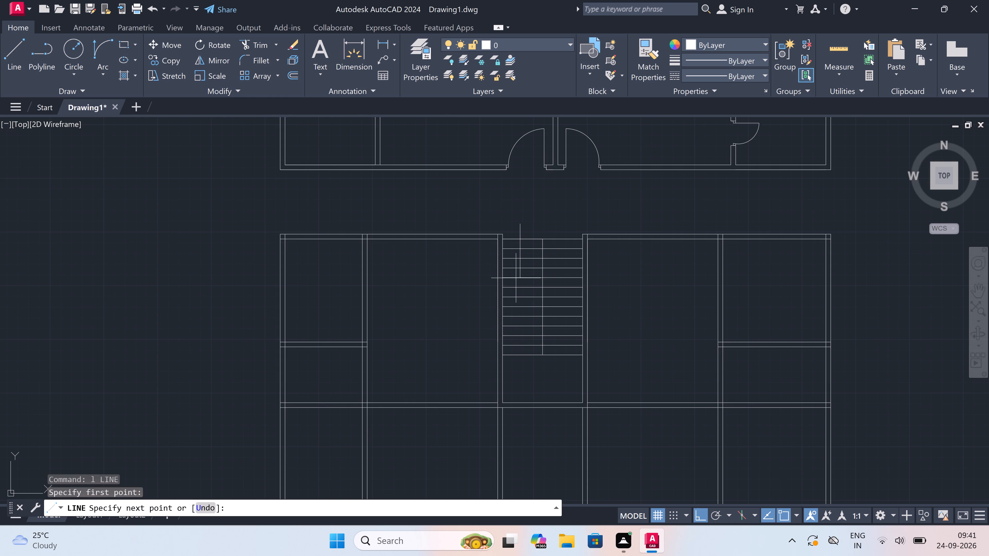
left_click(526, 384)
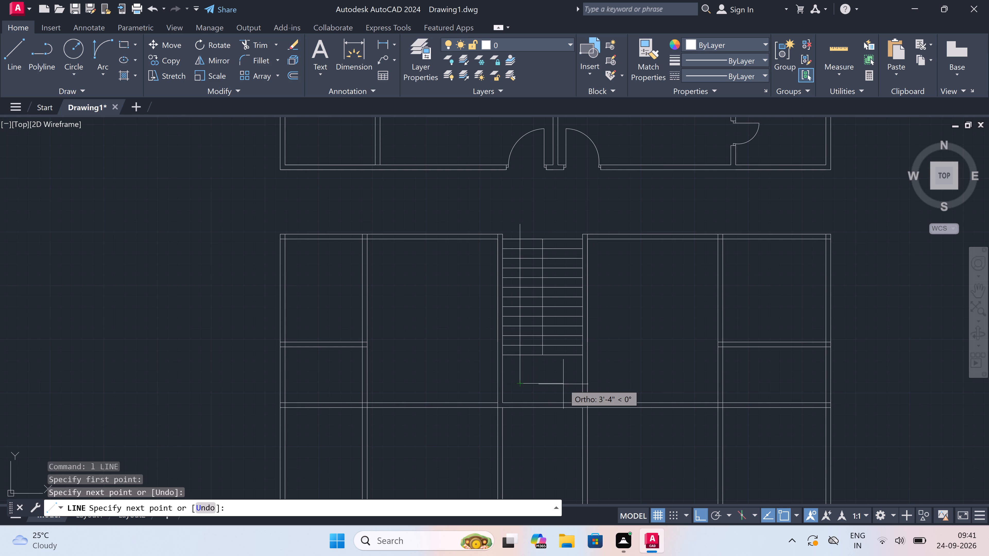
left_click_drag(564, 382, 565, 379)
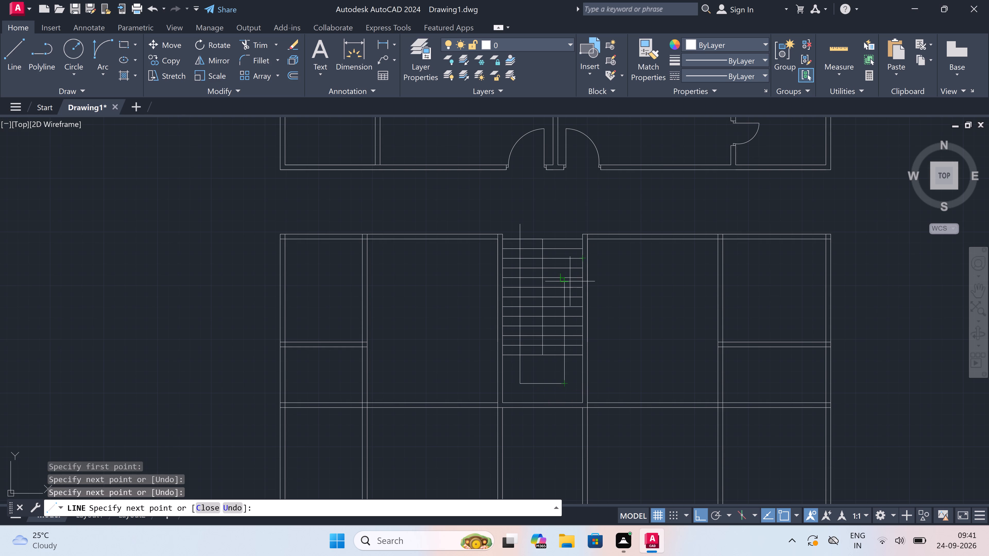
left_click(565, 286)
key("Escape")
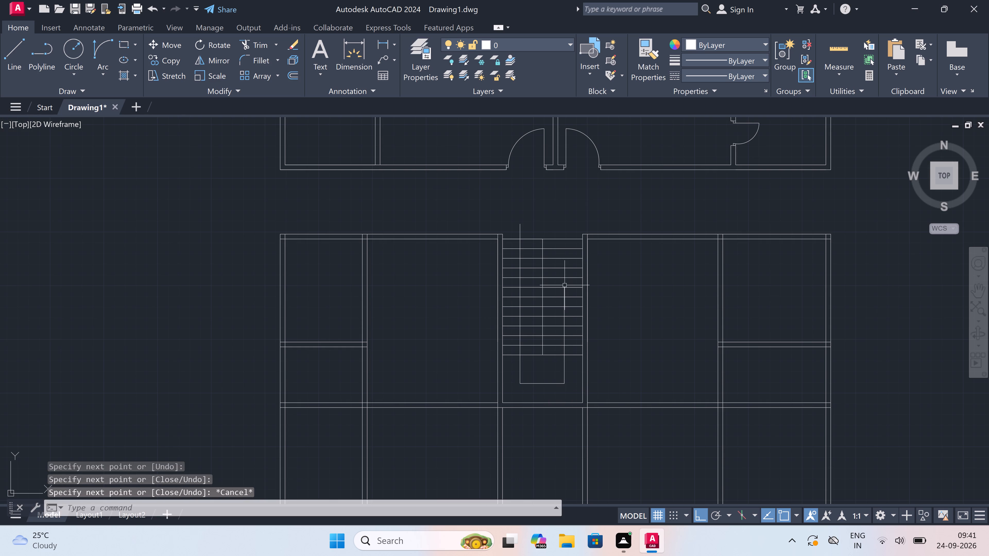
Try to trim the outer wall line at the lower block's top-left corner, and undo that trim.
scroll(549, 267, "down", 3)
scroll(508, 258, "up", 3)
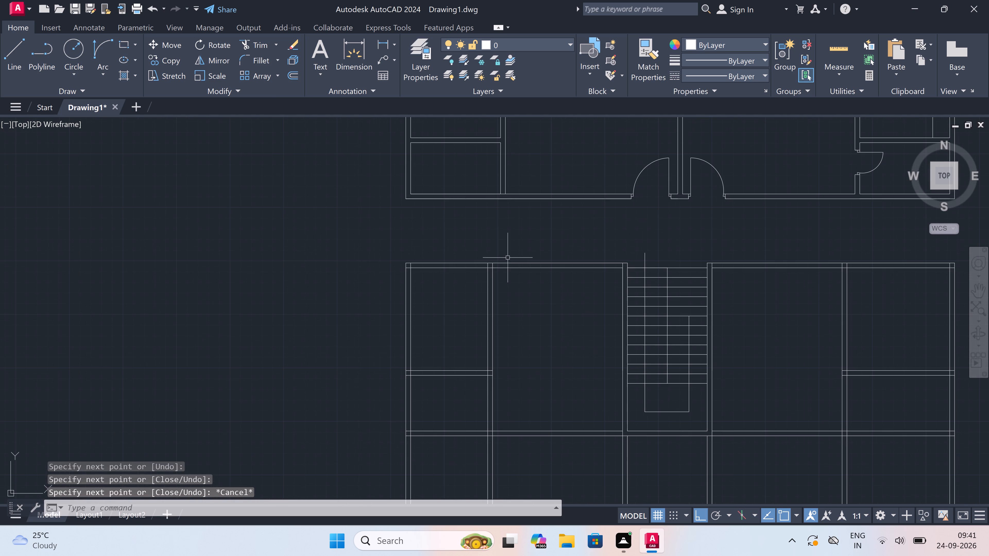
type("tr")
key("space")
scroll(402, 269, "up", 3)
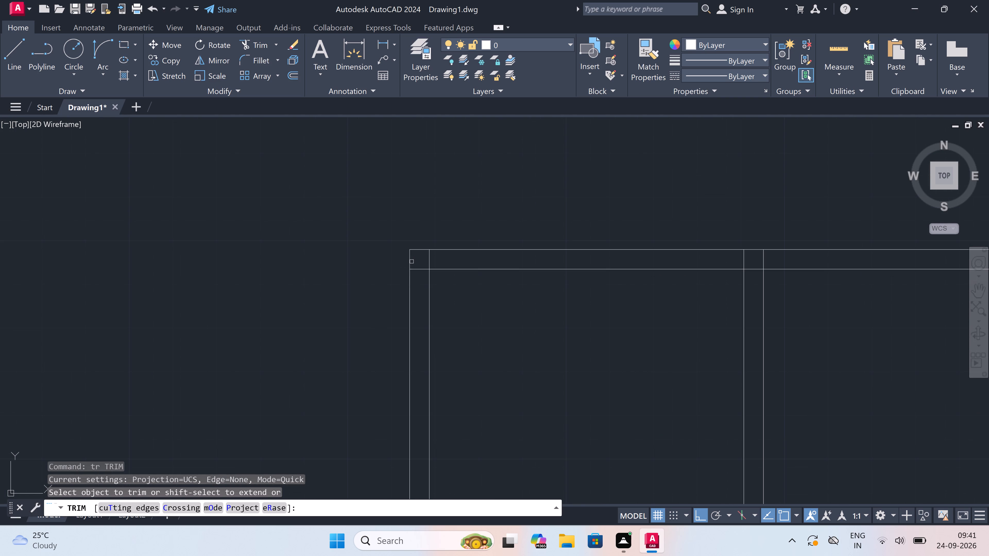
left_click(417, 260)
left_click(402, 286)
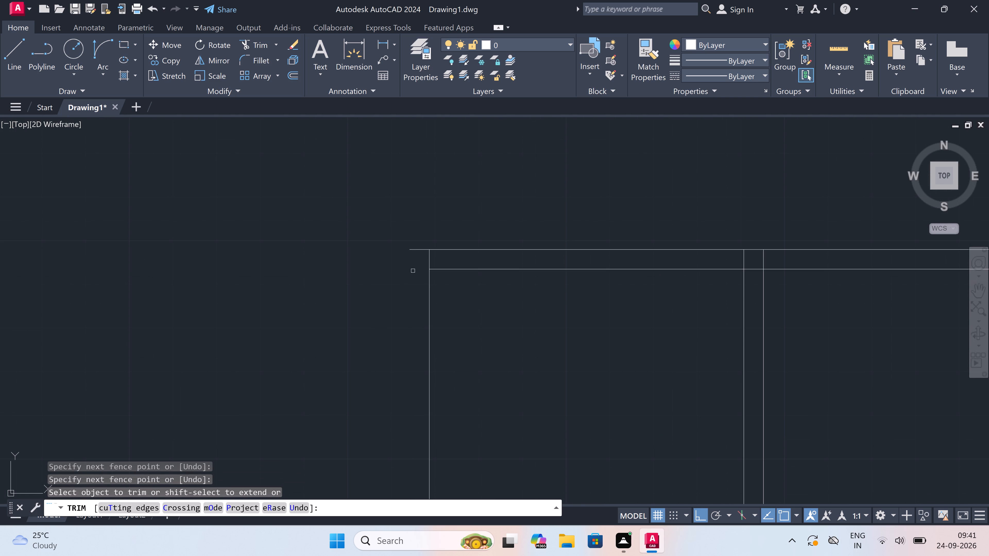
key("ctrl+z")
Trim the inner wall lines running through the wall thickness at the lower block's top-left corner.
scroll(416, 263, "up", 3)
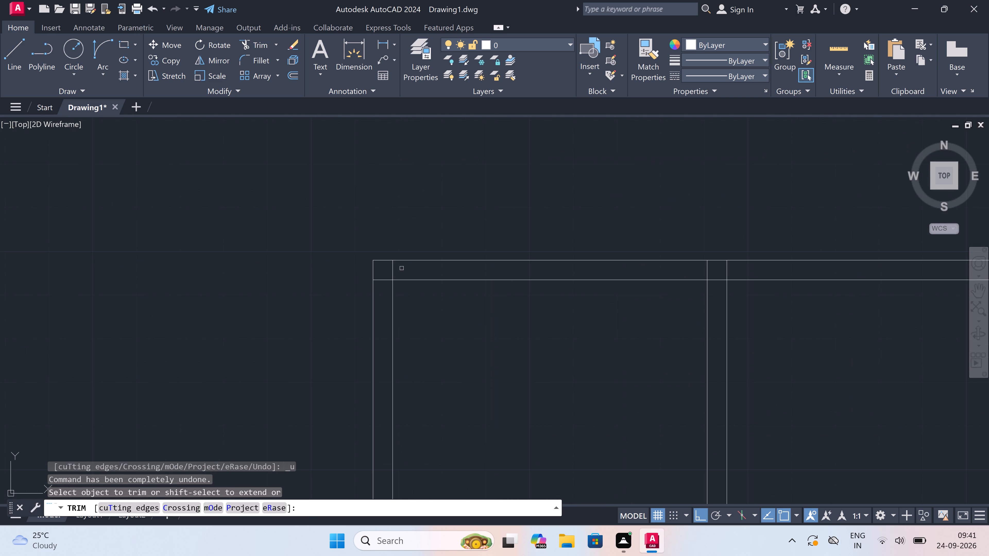
scroll(398, 268, "up", 2)
left_click(381, 268)
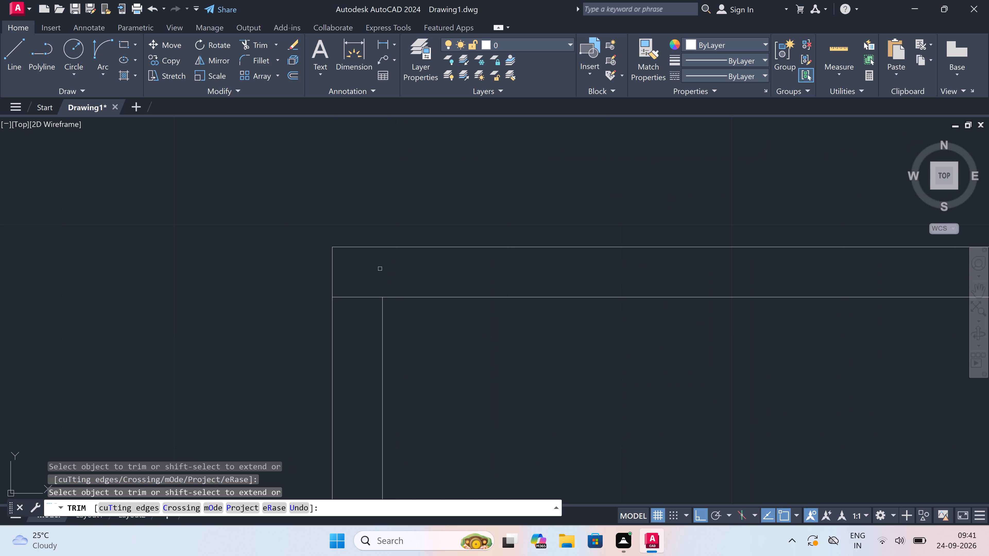
left_click(347, 293)
left_click(345, 308)
Trim the crossing lines where the left vertical partition meets the lower block's top wall, leaving an open T-junction.
scroll(346, 307, "down", 3)
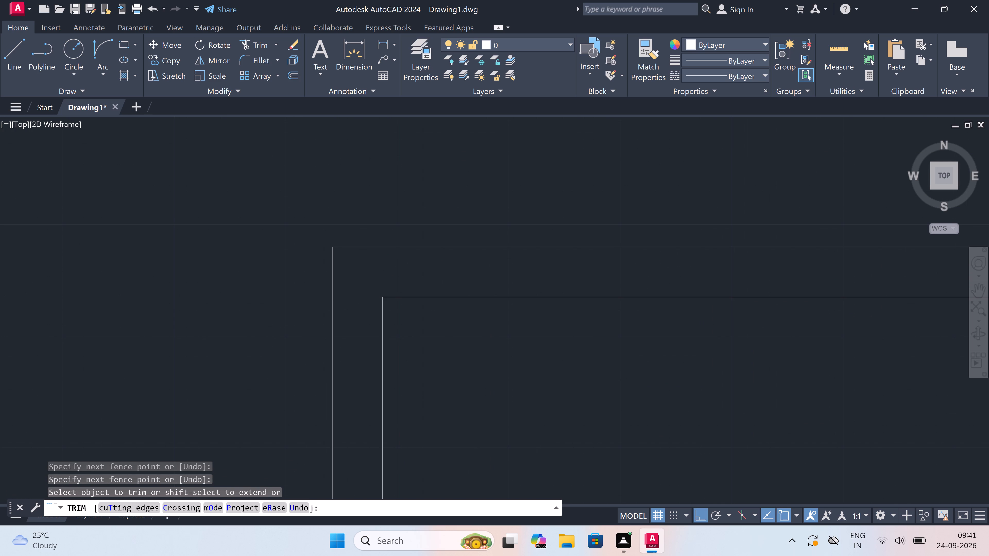
scroll(572, 316, "up", 1)
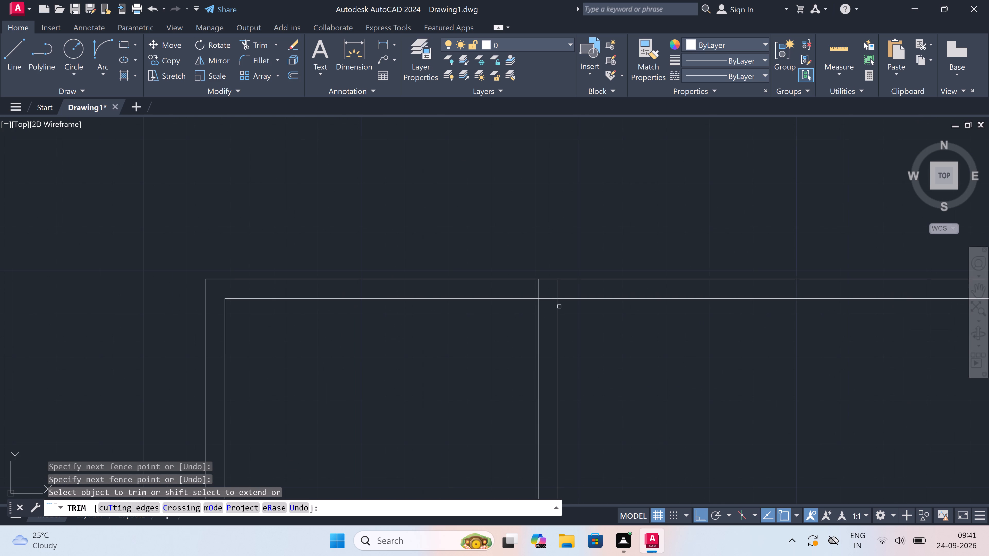
scroll(535, 266, "up", 1)
left_click(545, 305)
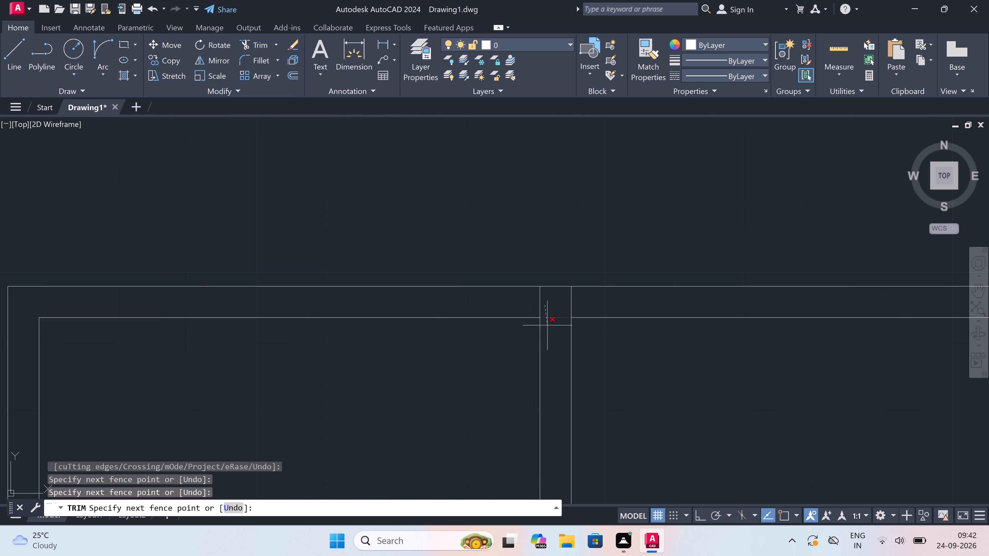
left_click(547, 325)
left_click(528, 302)
left_click(607, 301)
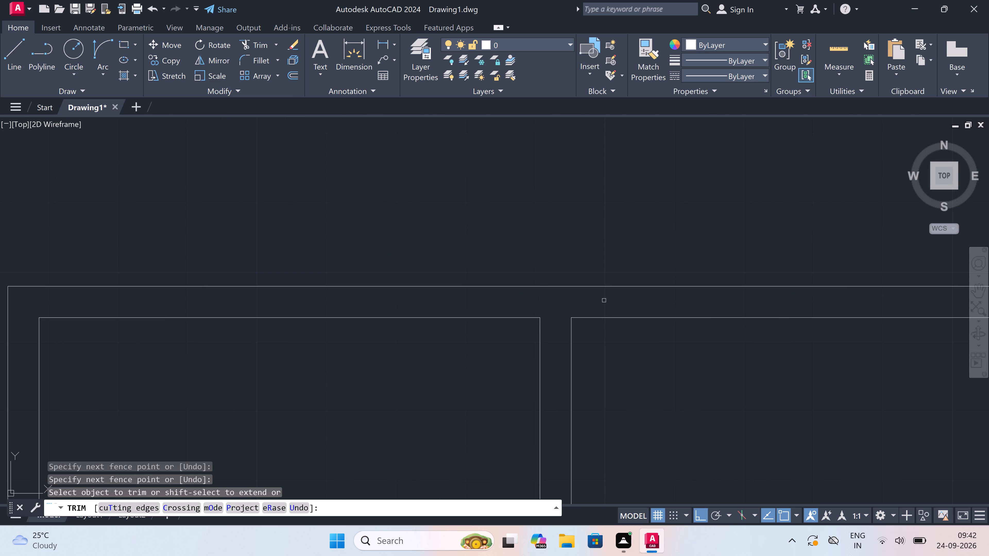
Trim the crossing lines where the upper-left room's short horizontal partition meets the left vertical partition, opening the junction.
scroll(558, 260, "down", 7)
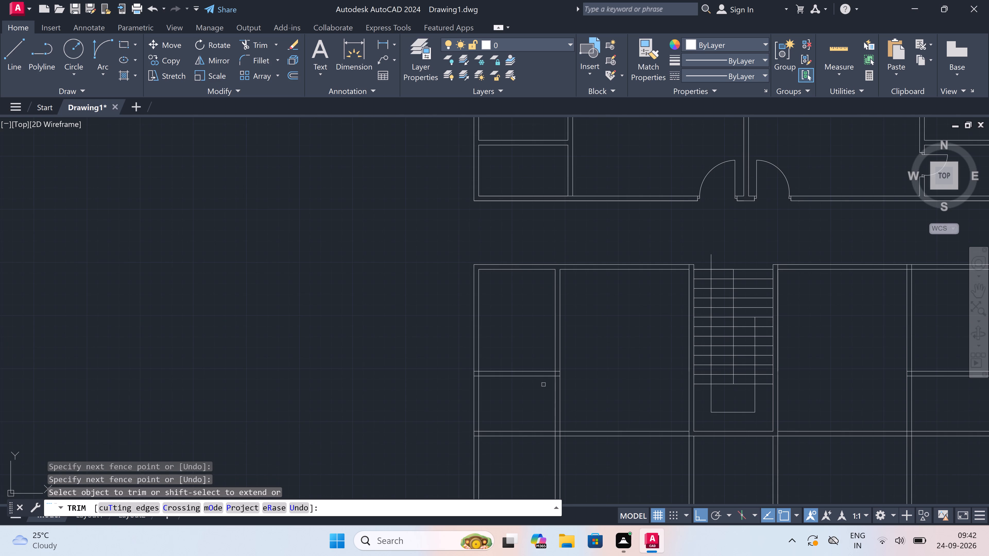
scroll(547, 384, "up", 2)
scroll(579, 357, "up", 2)
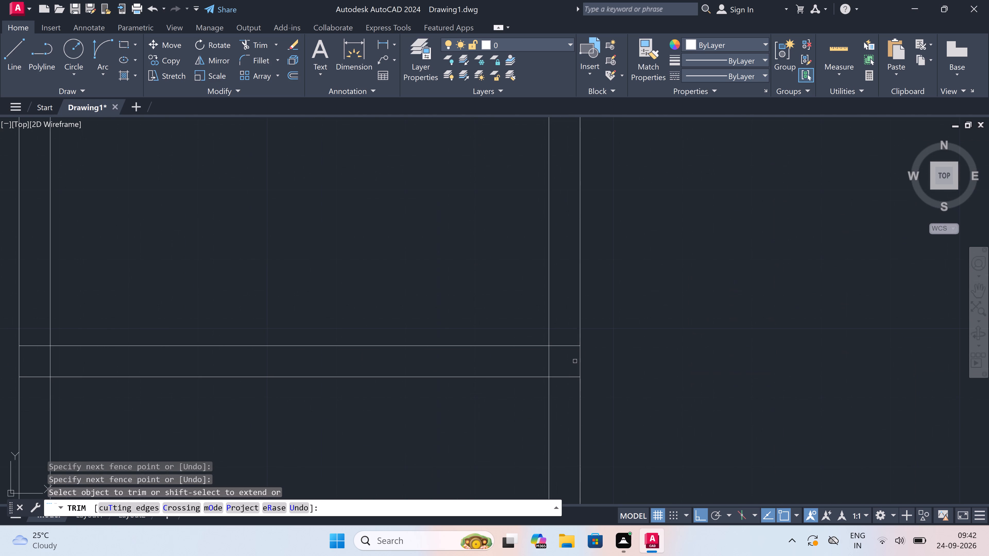
left_click(563, 387)
left_click(570, 325)
left_click(559, 350)
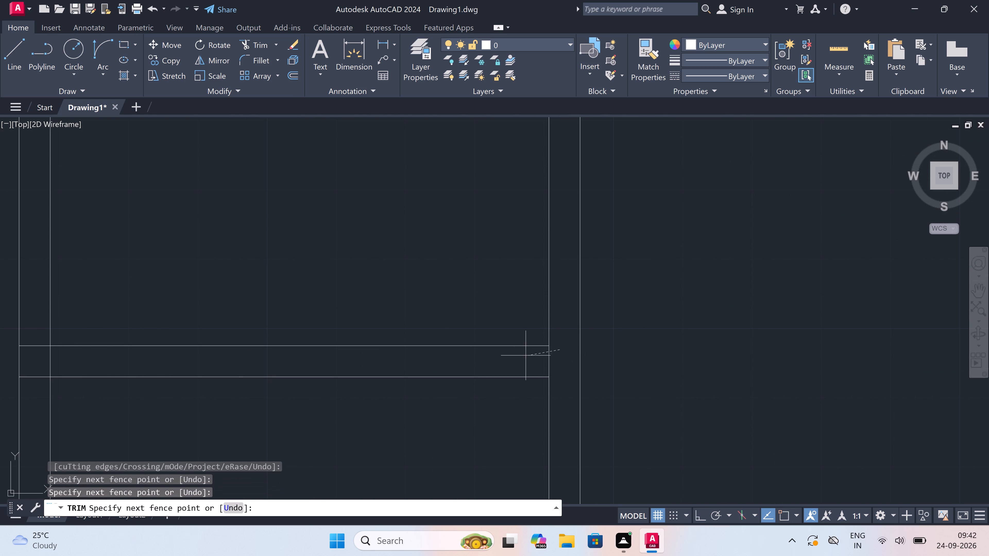
left_click(526, 355)
Trim the crossing lines where the same short horizontal partition meets the lower block's outer left wall.
scroll(526, 355, "down", 4)
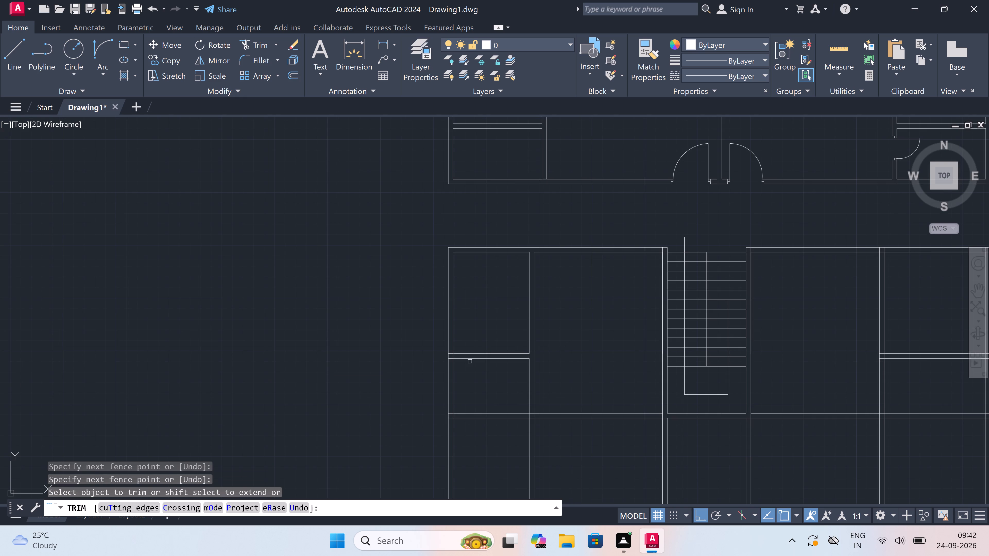
scroll(454, 358, "up", 3)
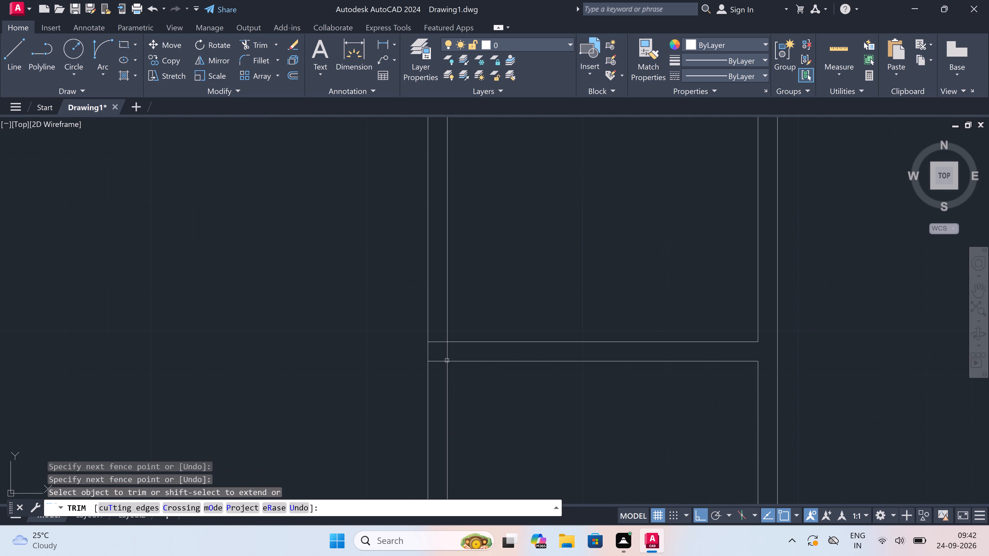
left_click(436, 368)
left_click(438, 336)
left_click_drag(440, 347, 446, 349)
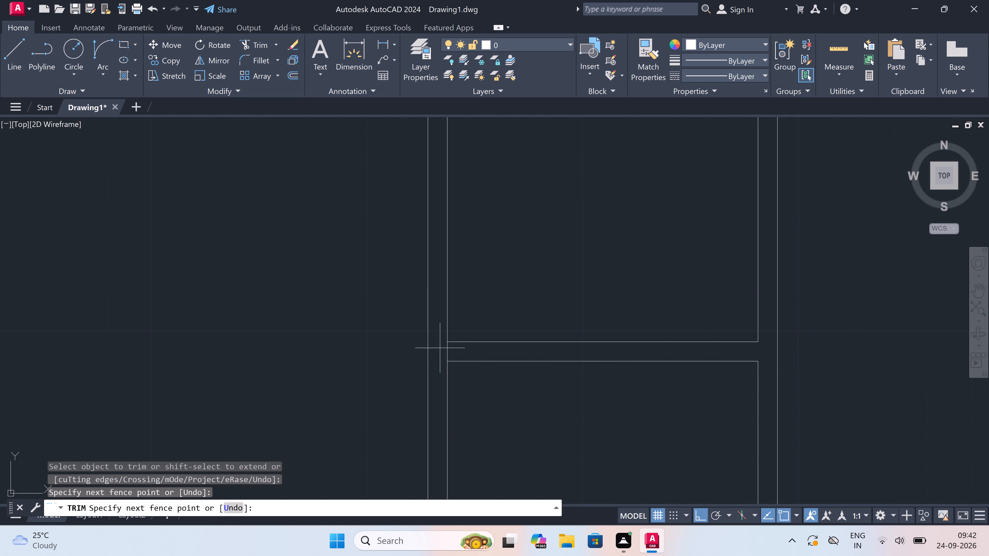
left_click(463, 353)
Trim the crossing lines where the lower block's long middle horizontal wall meets its outer left wall.
scroll(463, 353, "down", 5)
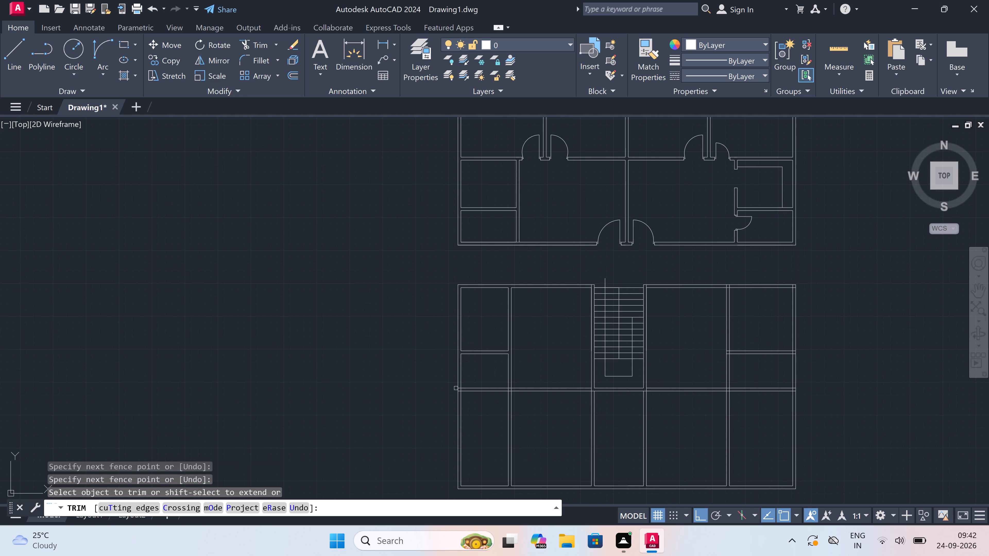
scroll(456, 388, "up", 3)
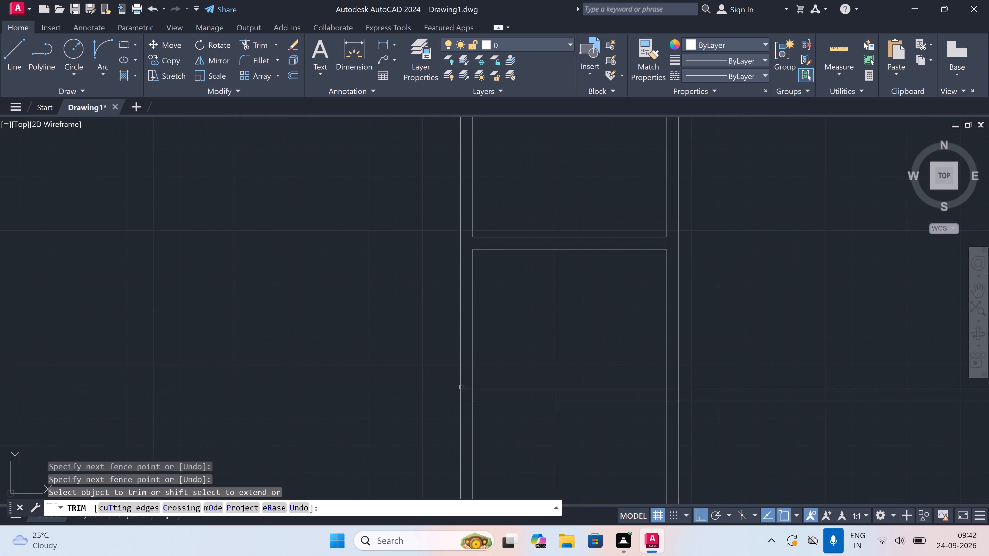
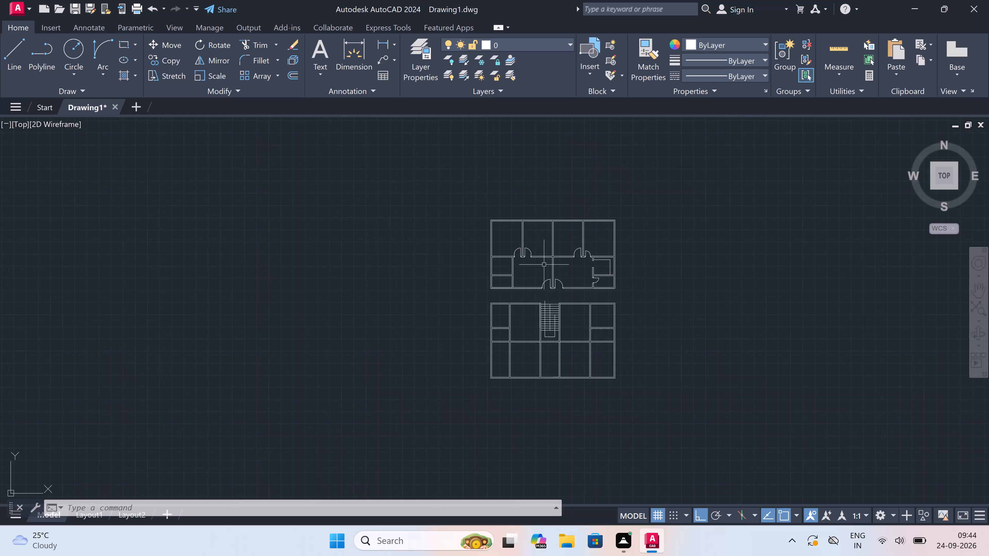
Draw a door jamb across the lower block's top wall, left of the staircase, with a 2" stop from its midpoint and a 3' leaf downward.
scroll(540, 262, "up", 3)
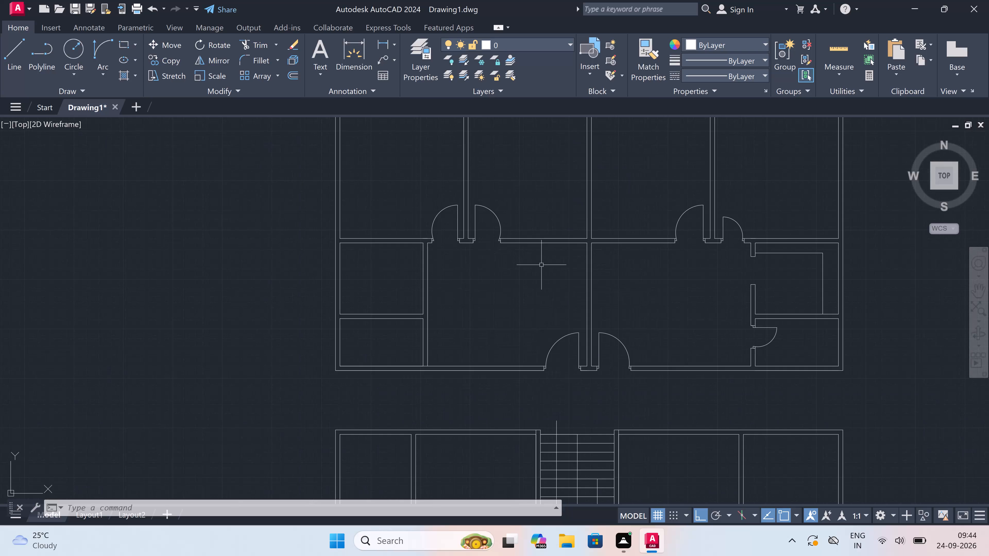
scroll(569, 295, "down", 2)
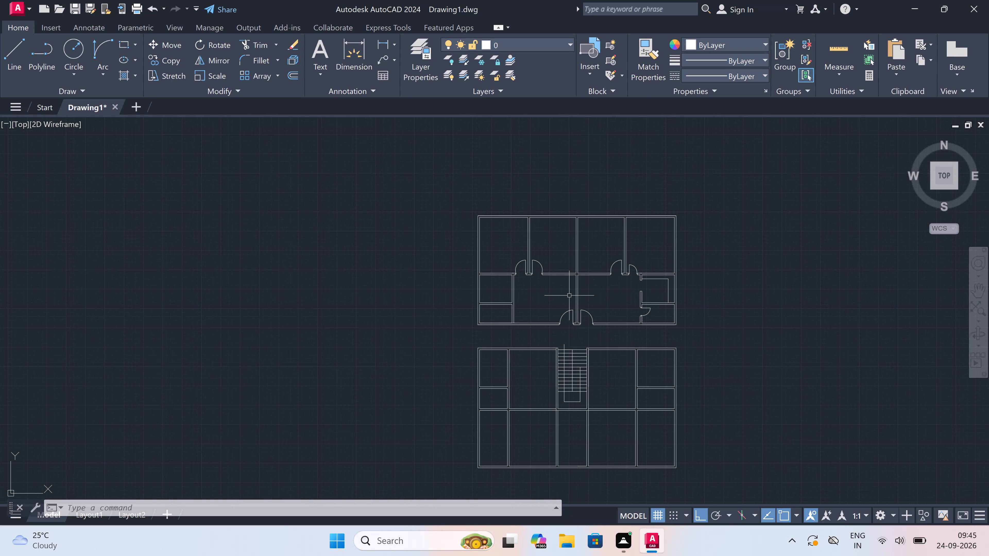
scroll(556, 371, "up", 2)
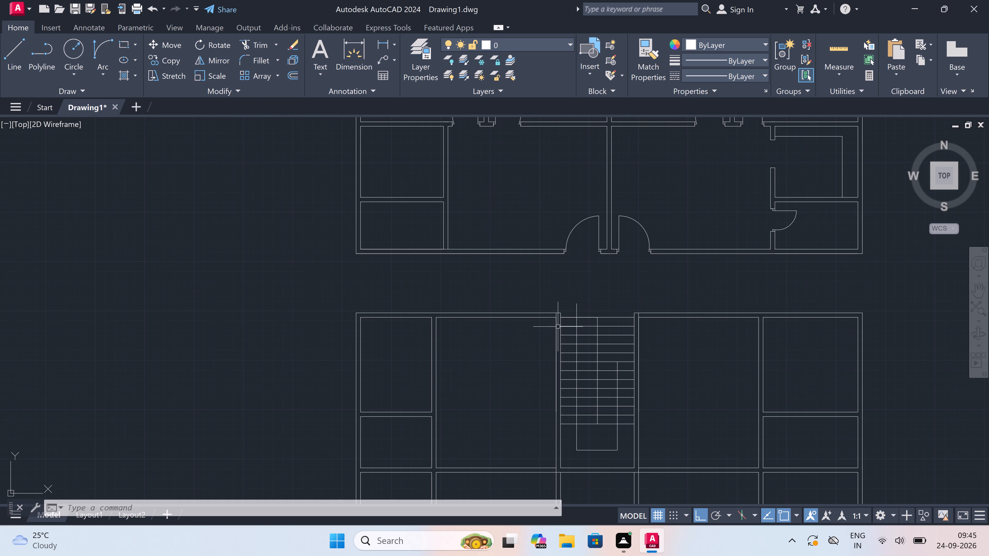
scroll(558, 327, "up", 2)
scroll(533, 289, "up", 1)
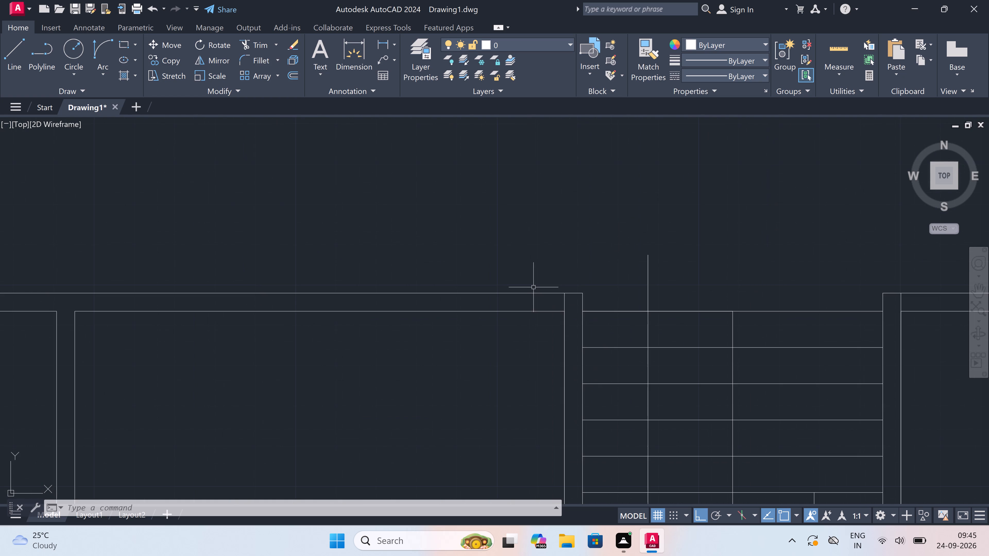
type("l")
key("space")
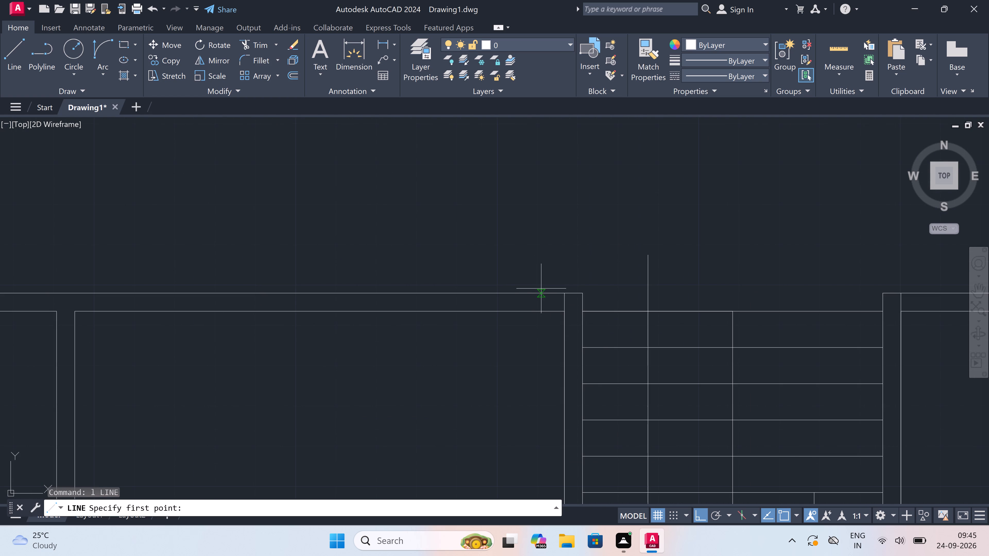
left_click(539, 292)
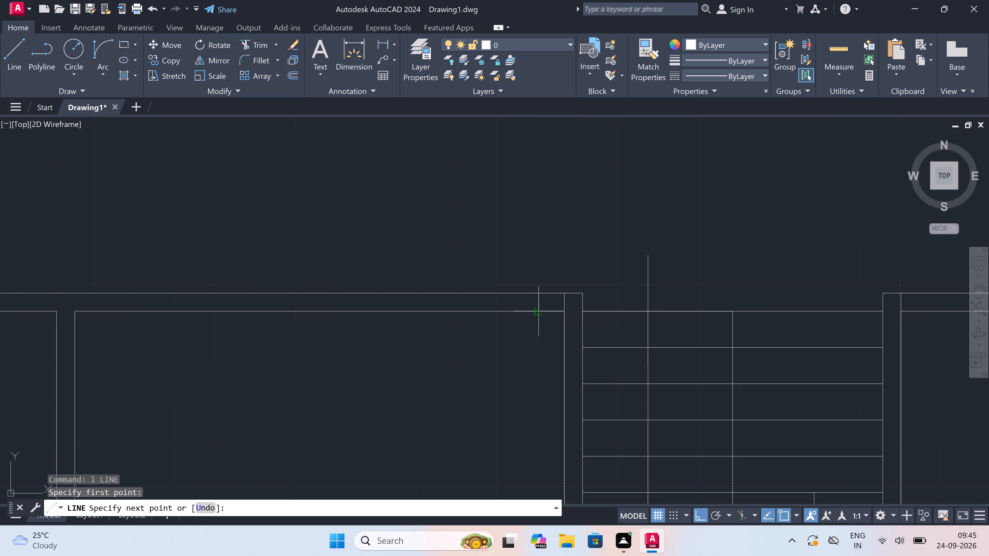
left_click(537, 309)
left_click(539, 301)
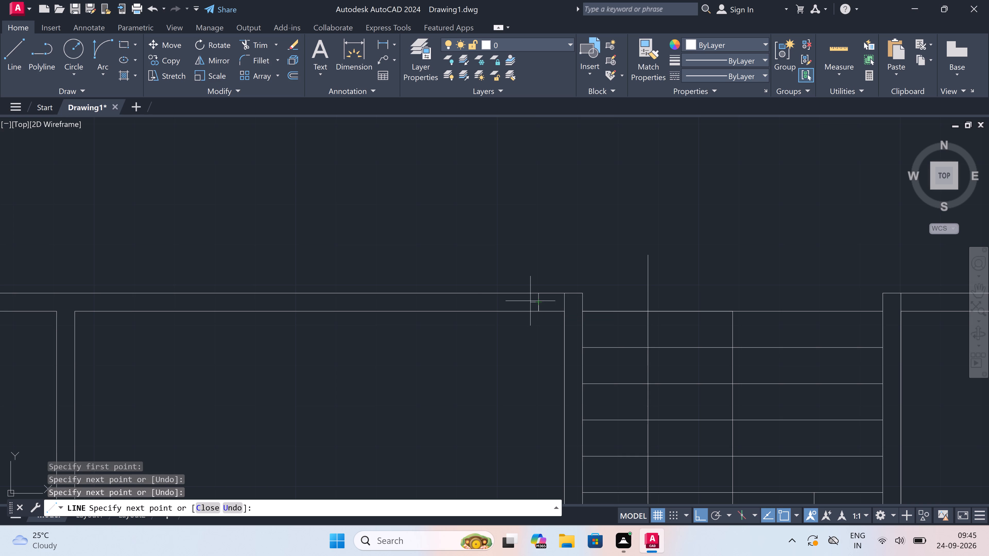
key("2")
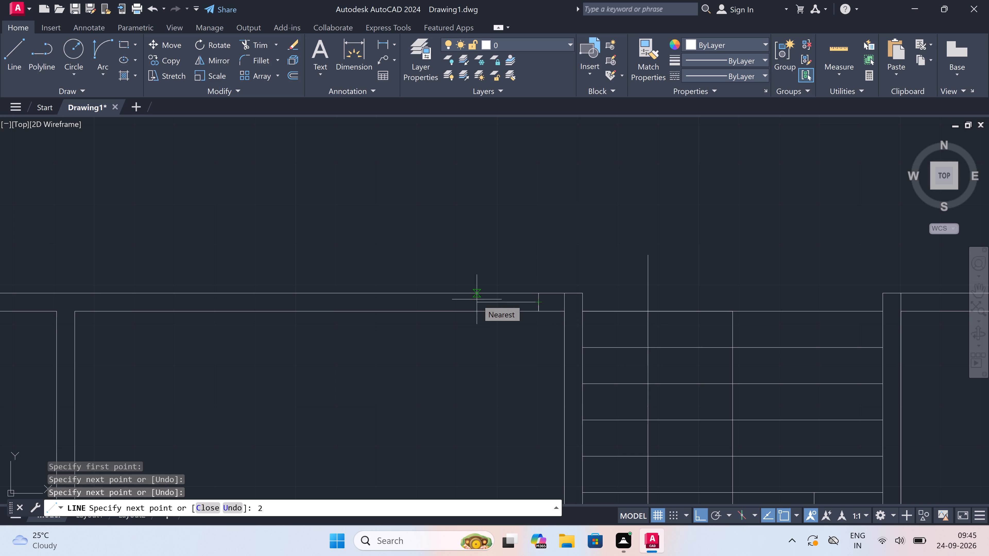
type("\"")
key("space")
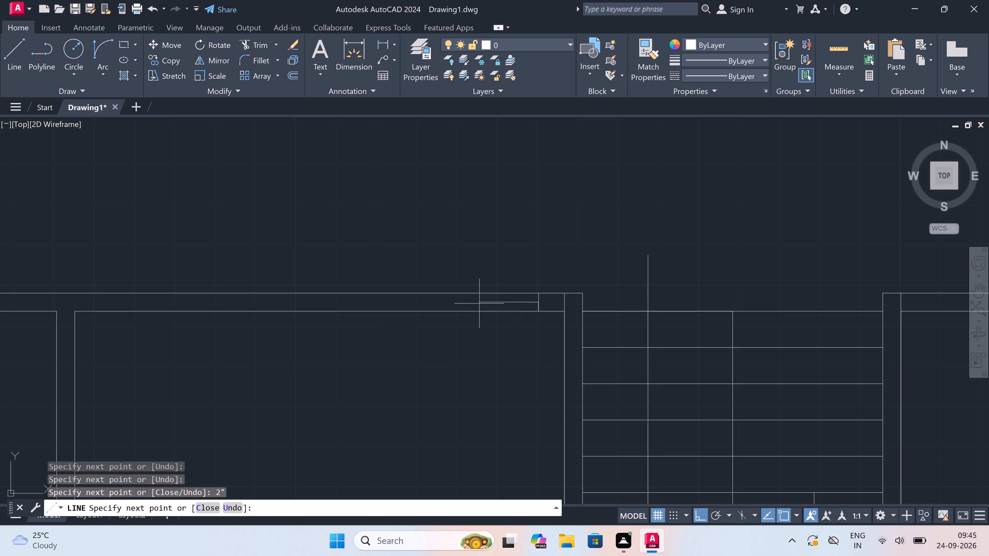
key("3")
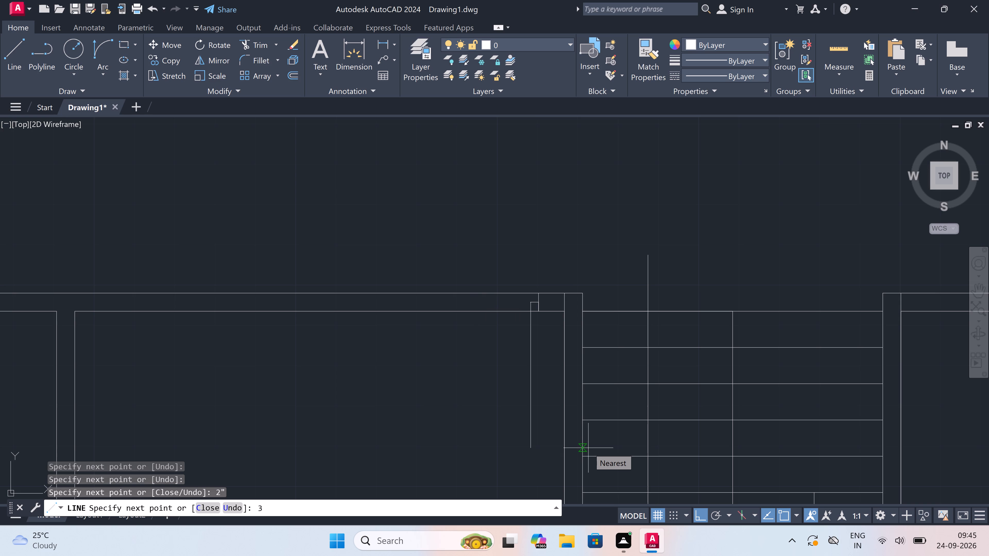
type("'")
key("space")
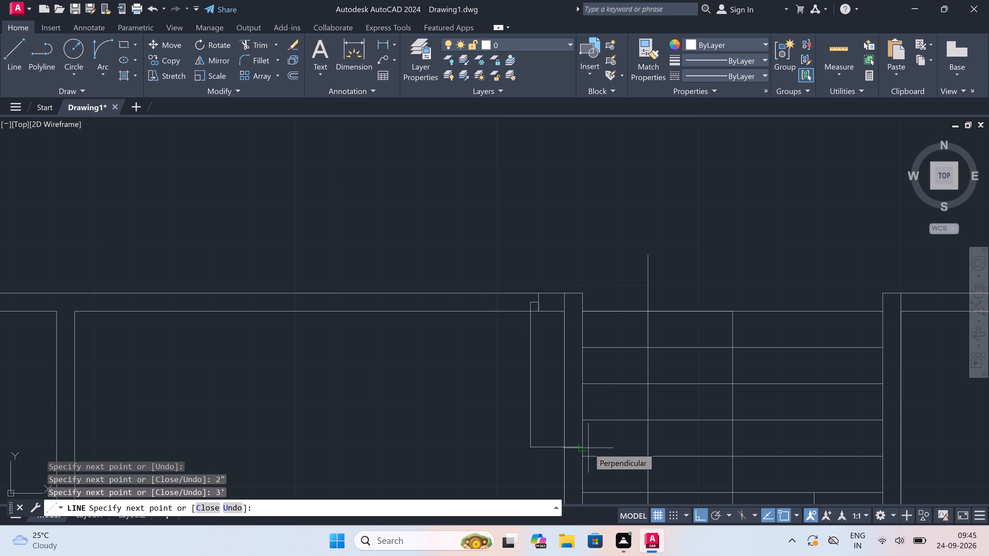
key("Escape")
Draw the opposite jamb line across the same wall further left, with a 2" stop from its midpoint pointing toward the door leaf.
key("space")
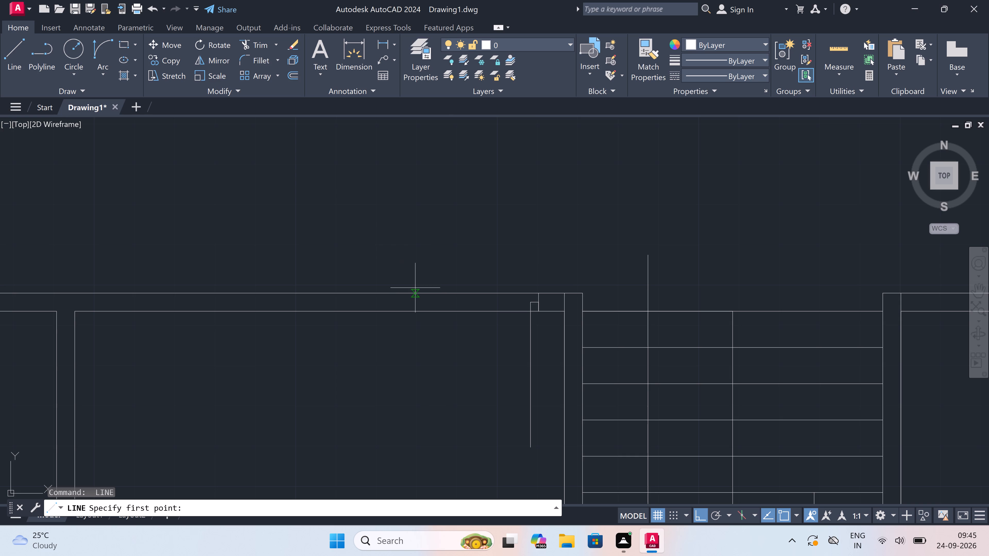
left_click(410, 293)
left_click(410, 312)
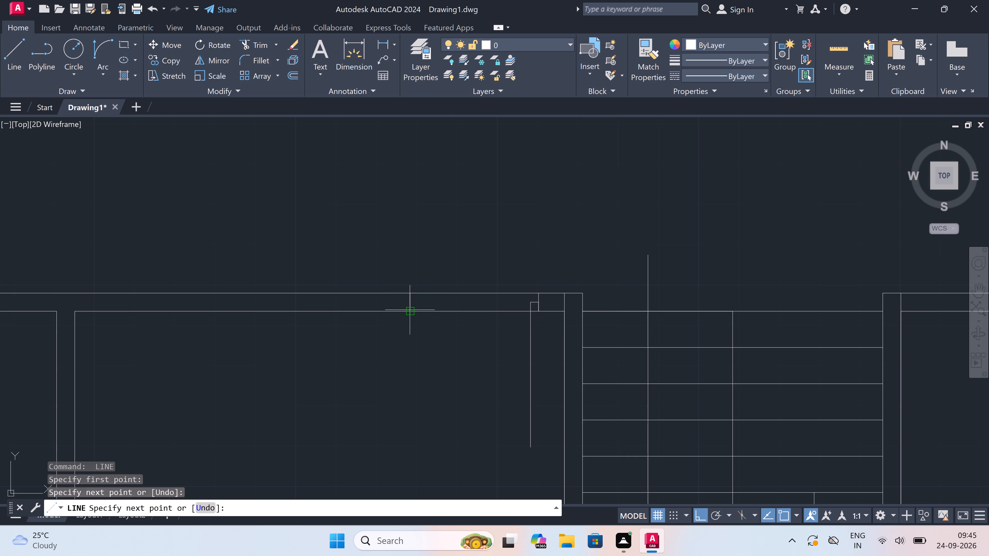
left_click_drag(410, 303, 414, 303)
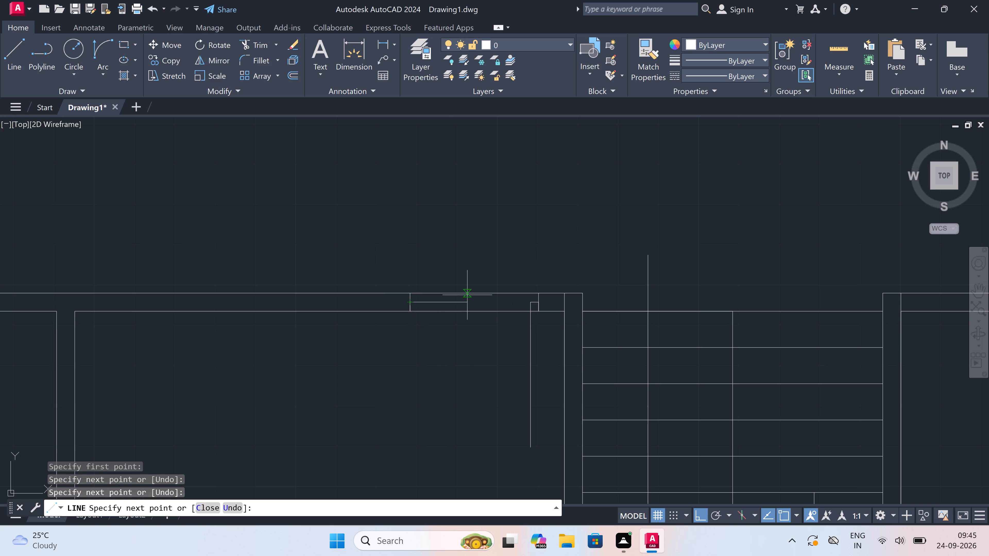
key("2")
type("\"")
key("space")
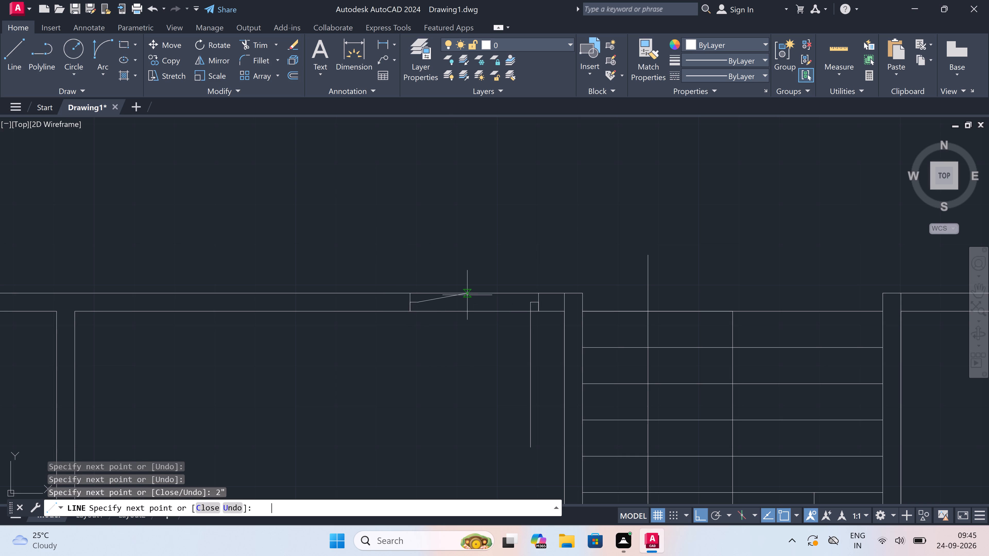
key("Escape")
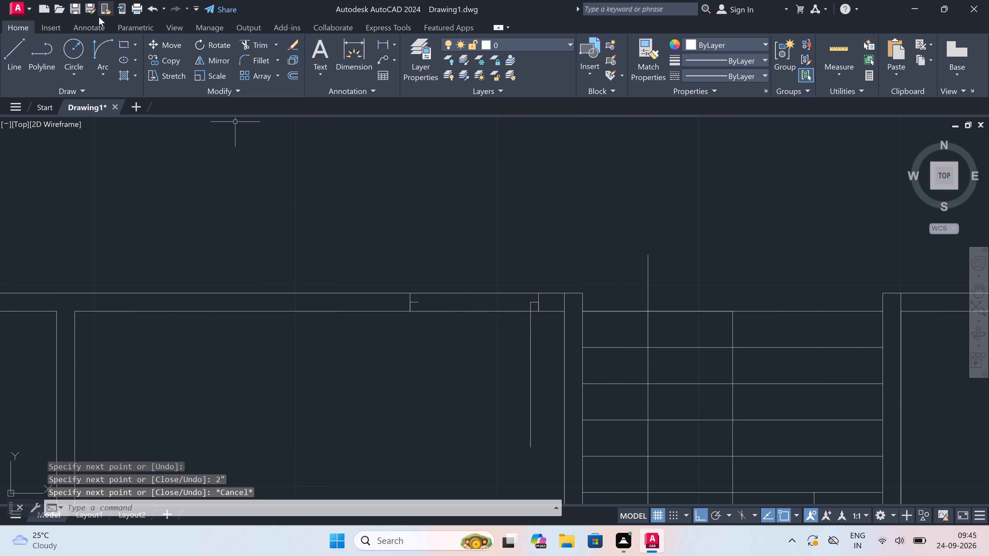
Draw the door swing arc from the left jamb's 2" stop to the lower end of the 3' leaf, starting tangent downward.
left_click(92, 45)
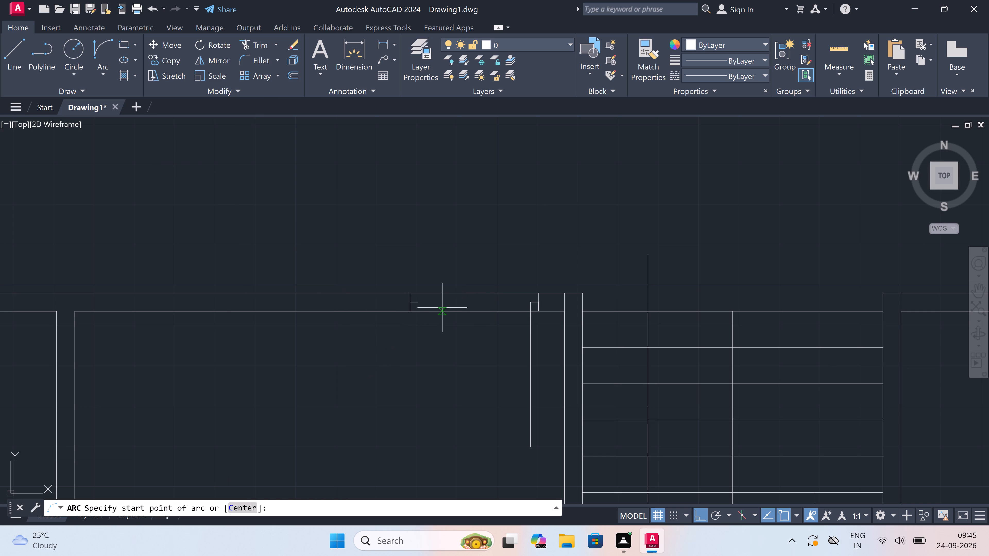
left_click(422, 302)
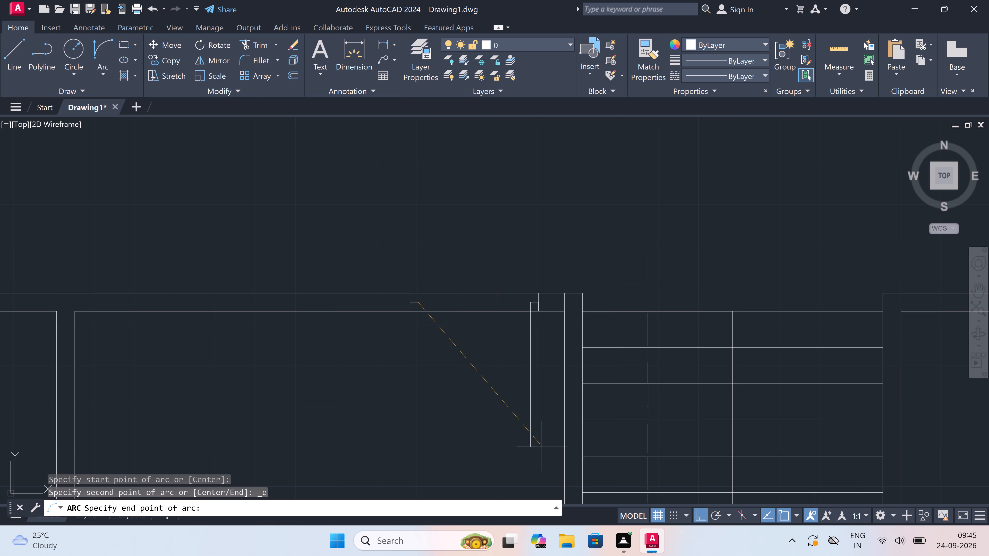
left_click(531, 446)
left_click(471, 450)
Draw a door jamb across the top wall just right of the staircase, with a 2" stop from its midpoint and a 3' leaf downward.
scroll(484, 342, "down", 2)
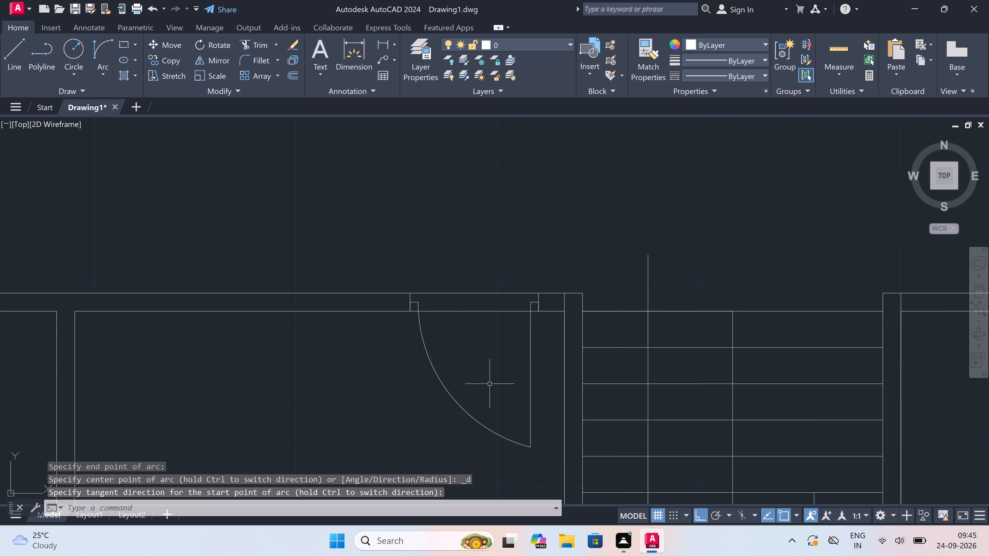
scroll(484, 342, "down", 5)
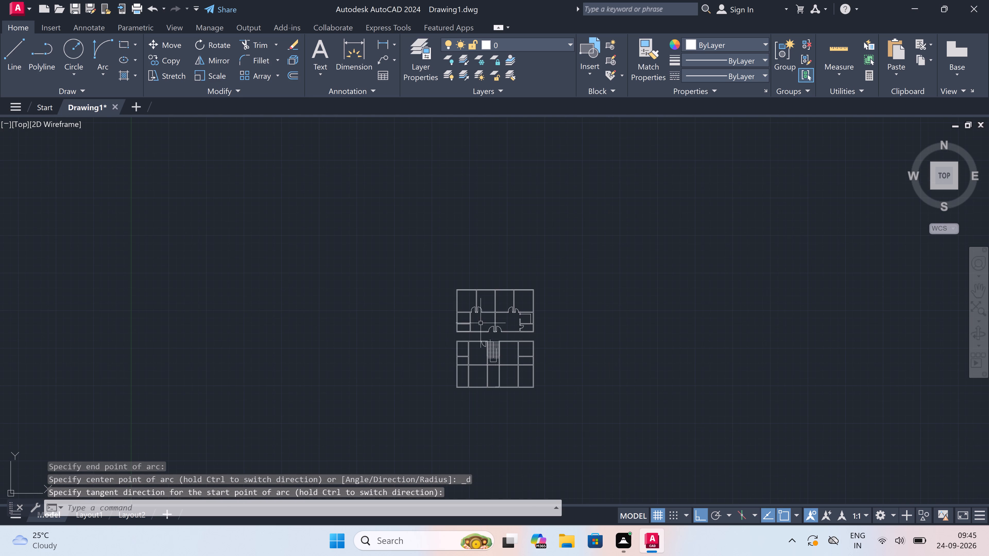
scroll(500, 336, "up", 4)
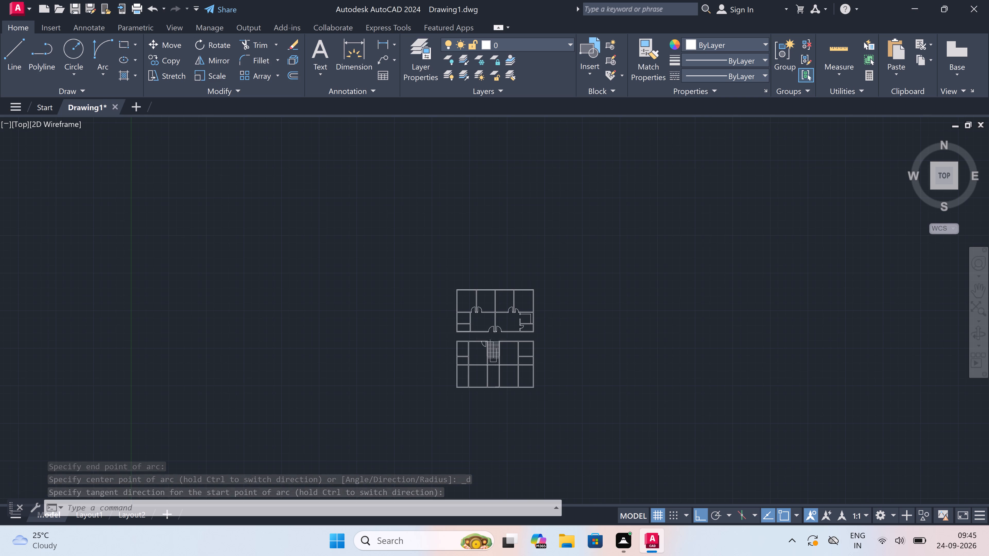
scroll(514, 377, "up", 2)
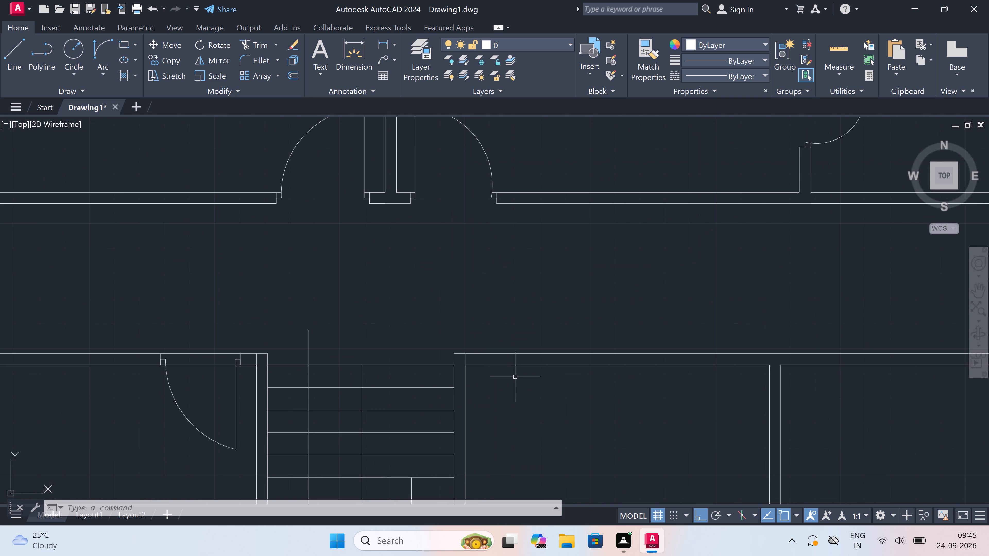
key("Escape")
type("l")
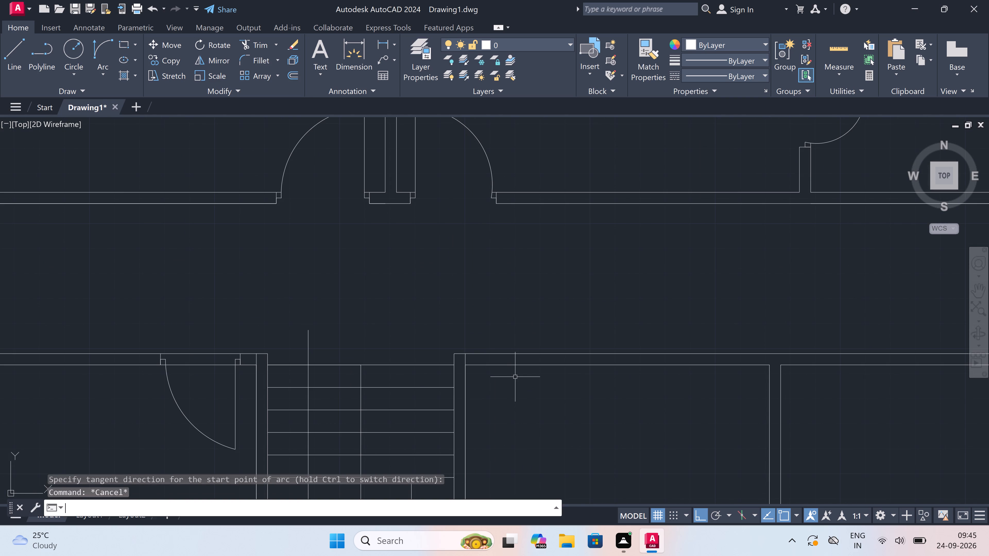
key("space")
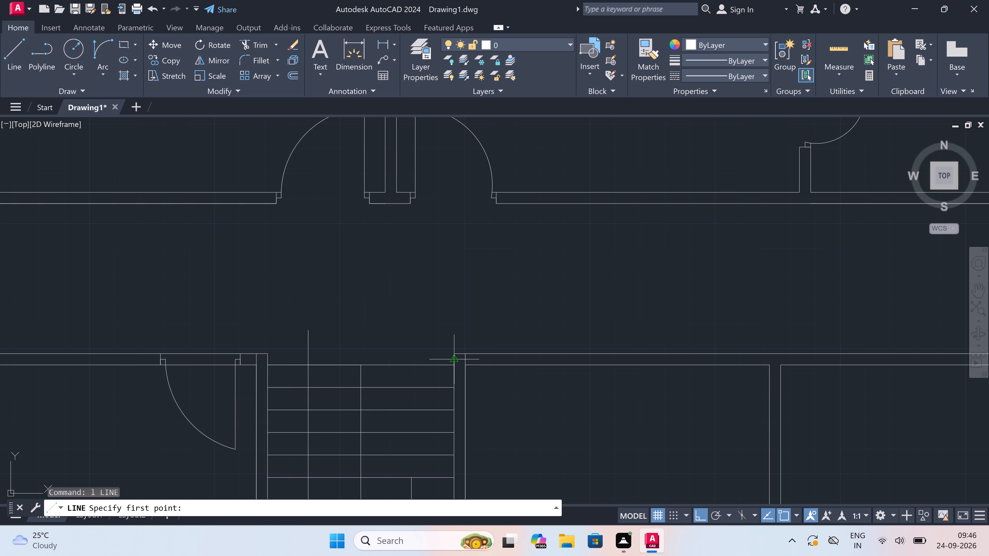
scroll(458, 359, "up", 1)
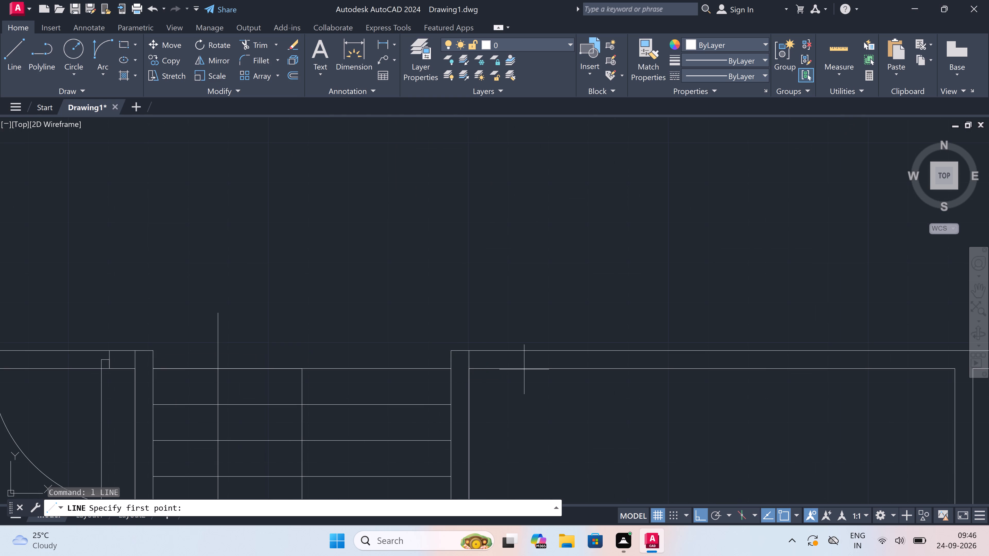
left_click(495, 350)
left_click(494, 372)
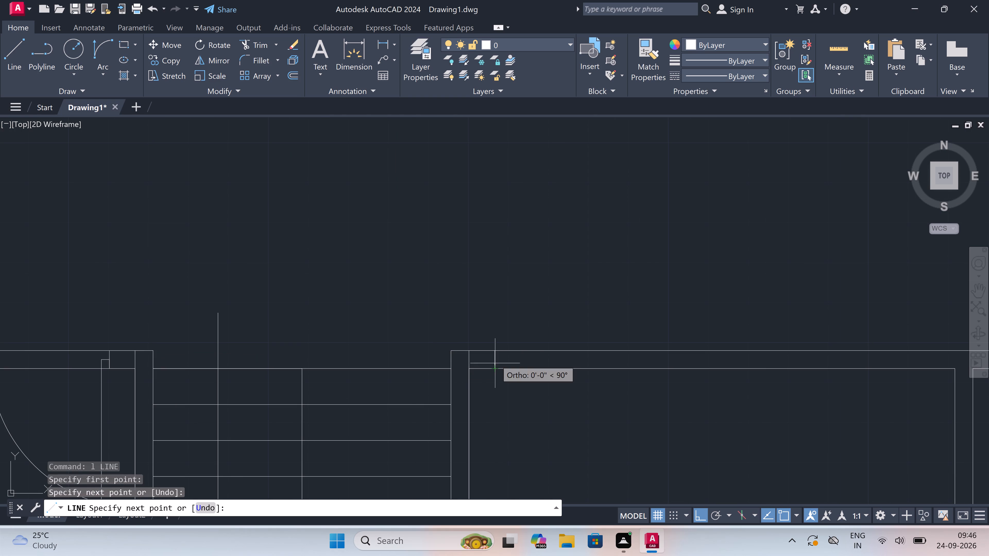
left_click(496, 357)
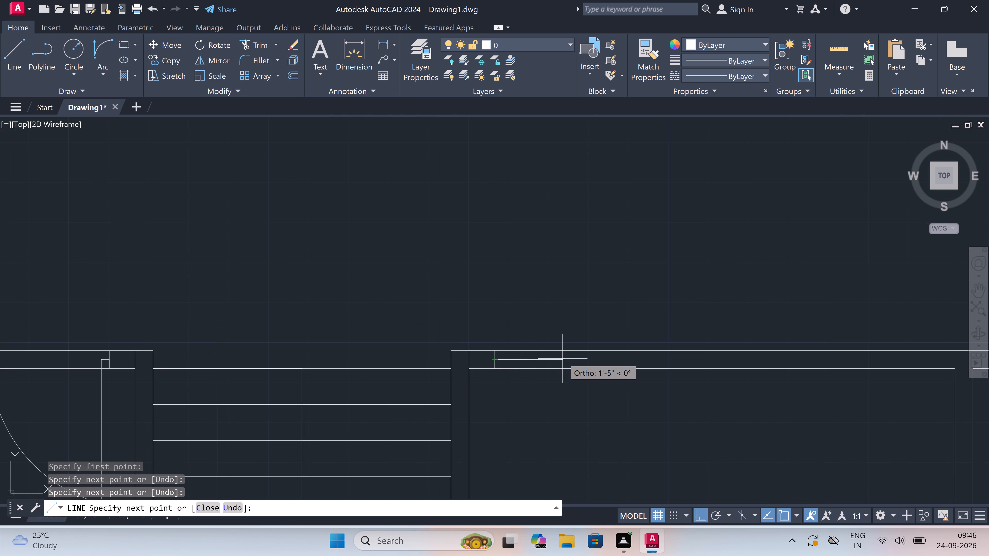
type("2\"")
key("space")
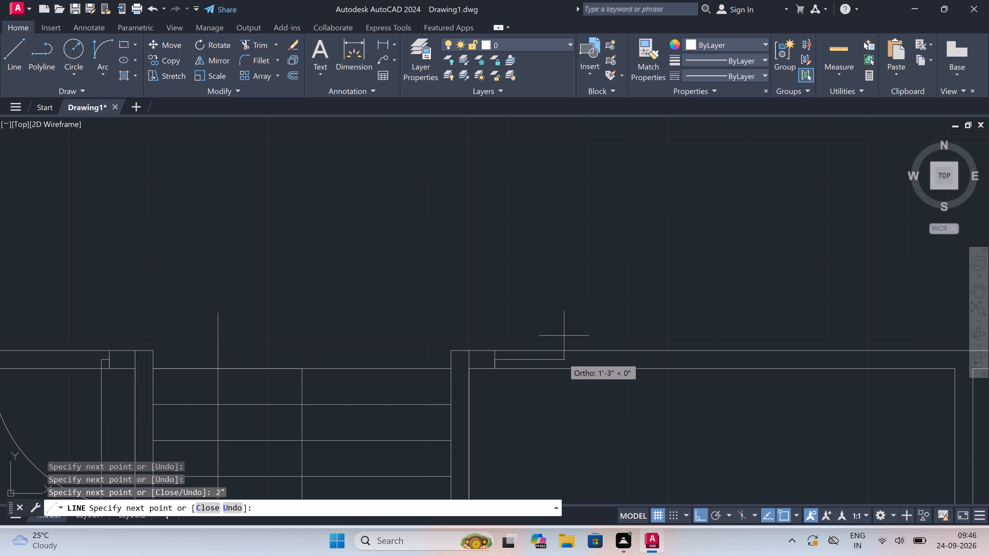
type("3'")
key("space")
scroll(556, 392, "down", 3)
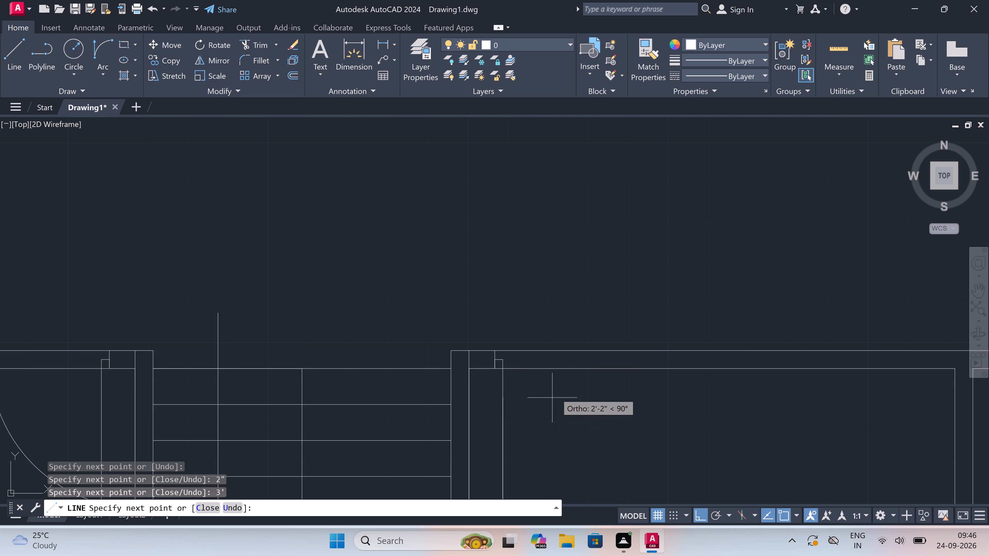
scroll(563, 378, "down", 1)
scroll(561, 393, "up", 3)
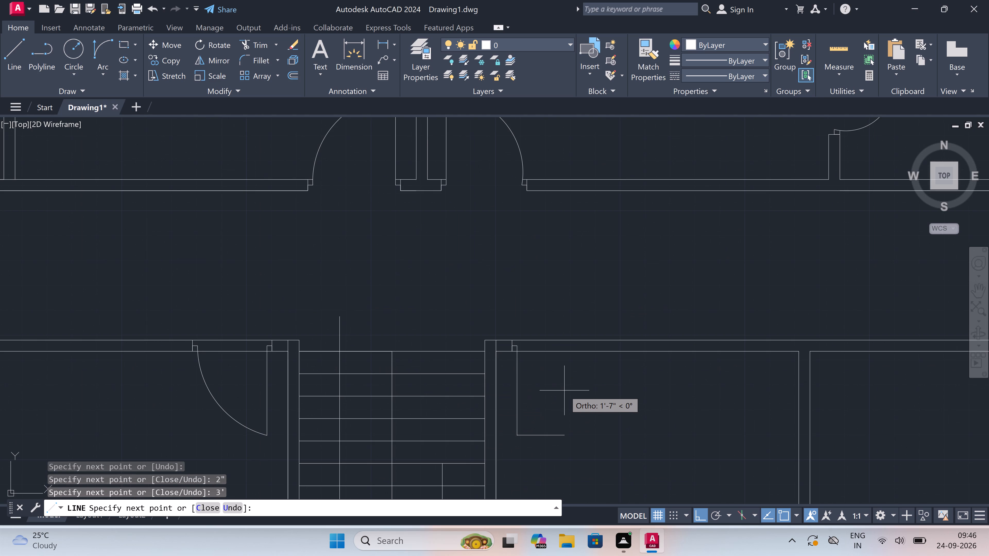
key("Escape")
Draw the opposite jamb line further right across the same wall, with a 2" stop from its midpoint pointing toward the door leaf.
key("space")
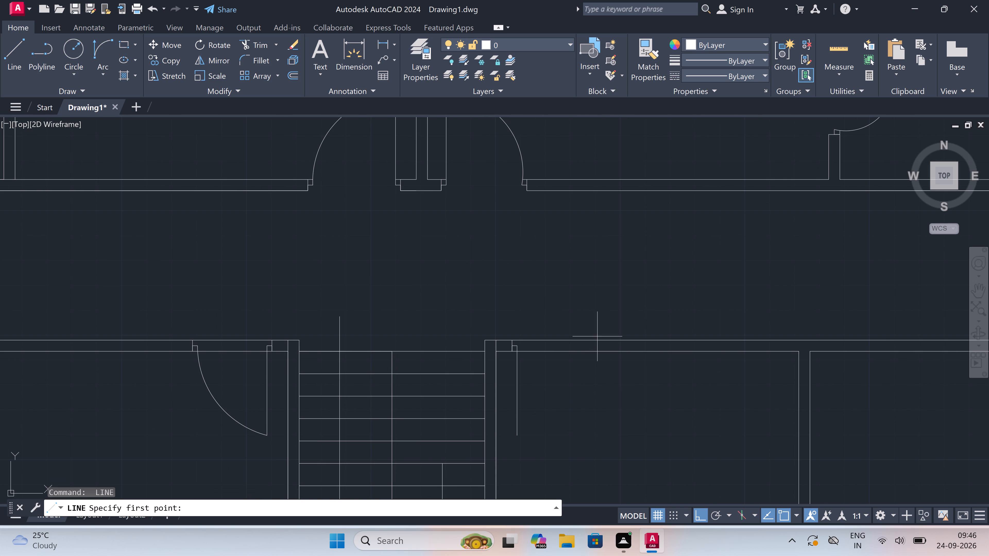
left_click(600, 342)
scroll(596, 360, "up", 3)
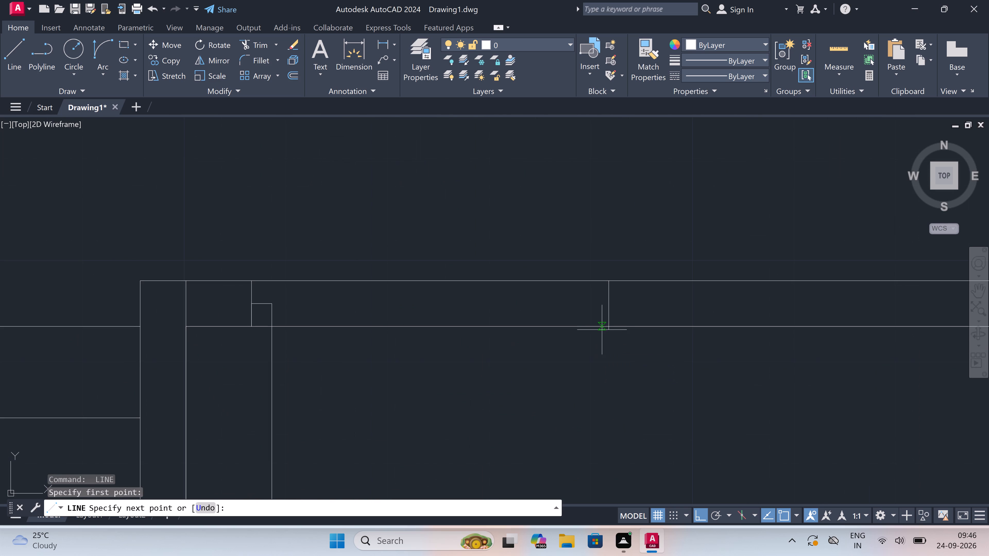
left_click(603, 326)
left_click(607, 303)
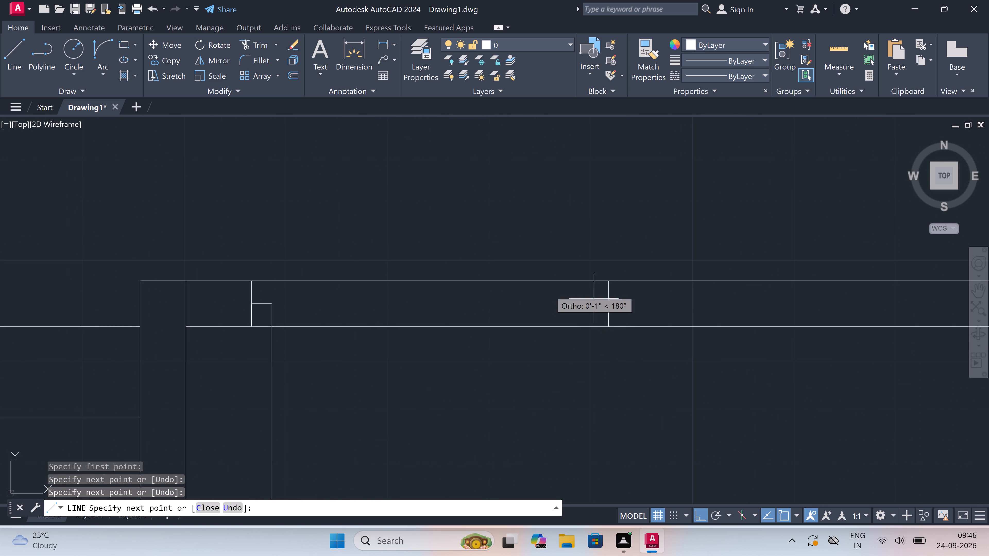
type("2\"")
key("space")
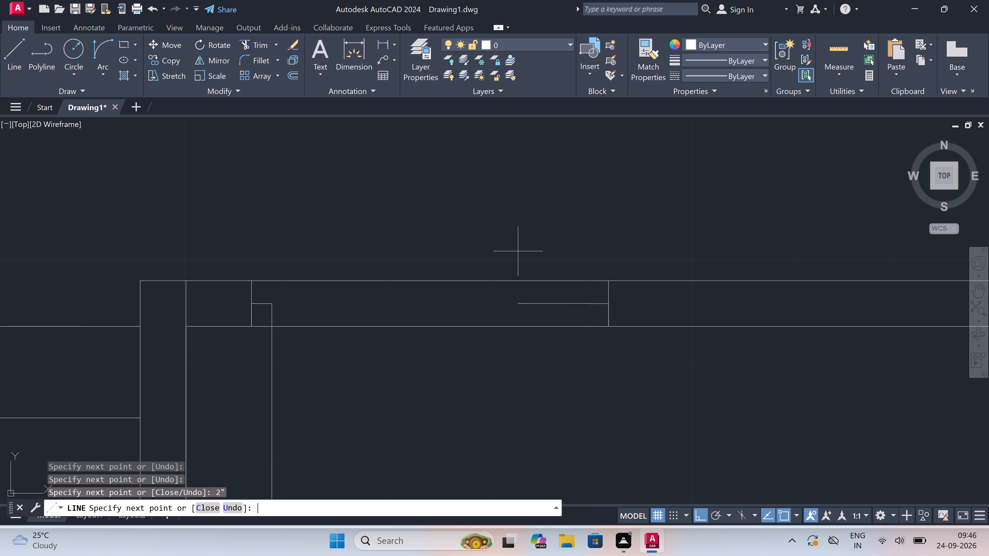
Draw the door swing arc from the lower end of the 3' leaf to the right jamb's 2" stop, starting tangent to the right.
key("Escape")
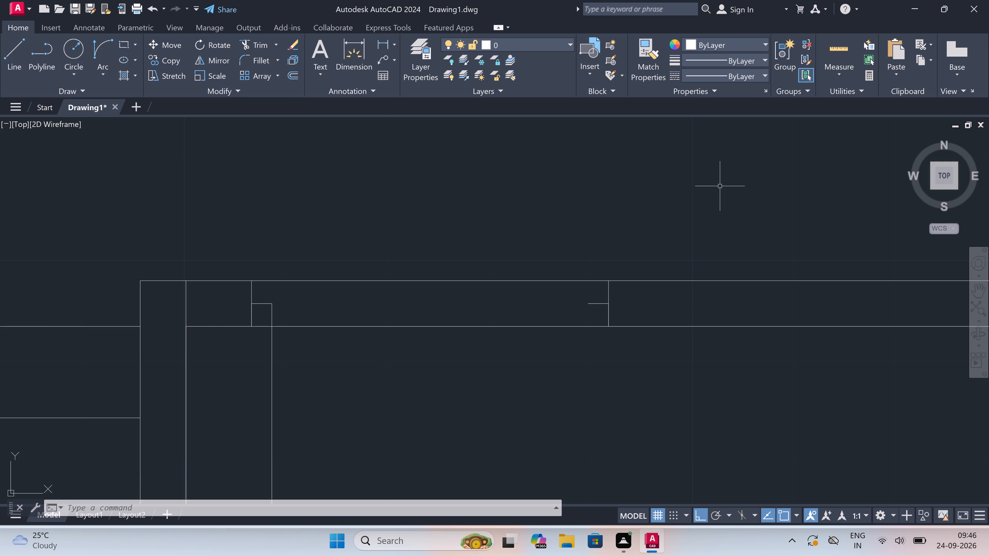
scroll(623, 247, "down", 3)
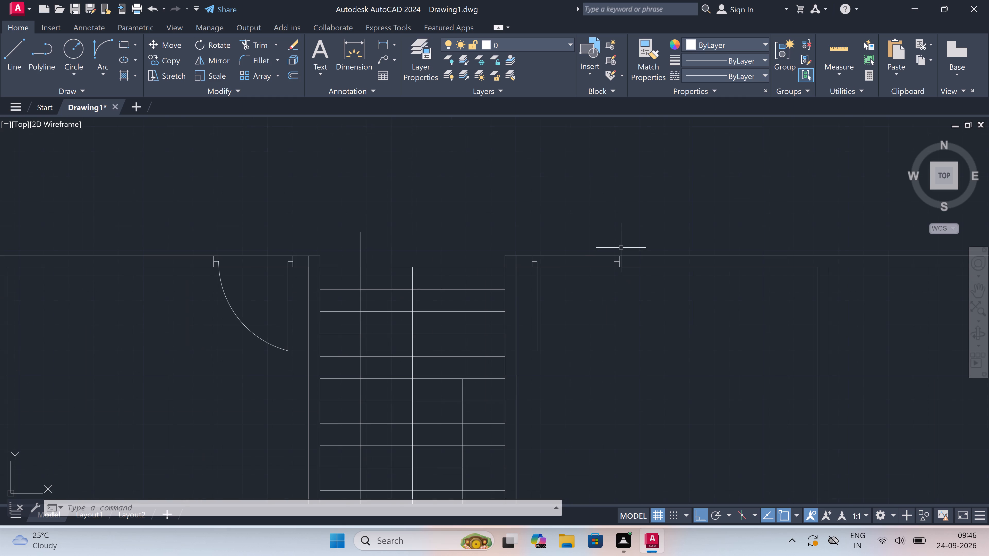
left_click(100, 42)
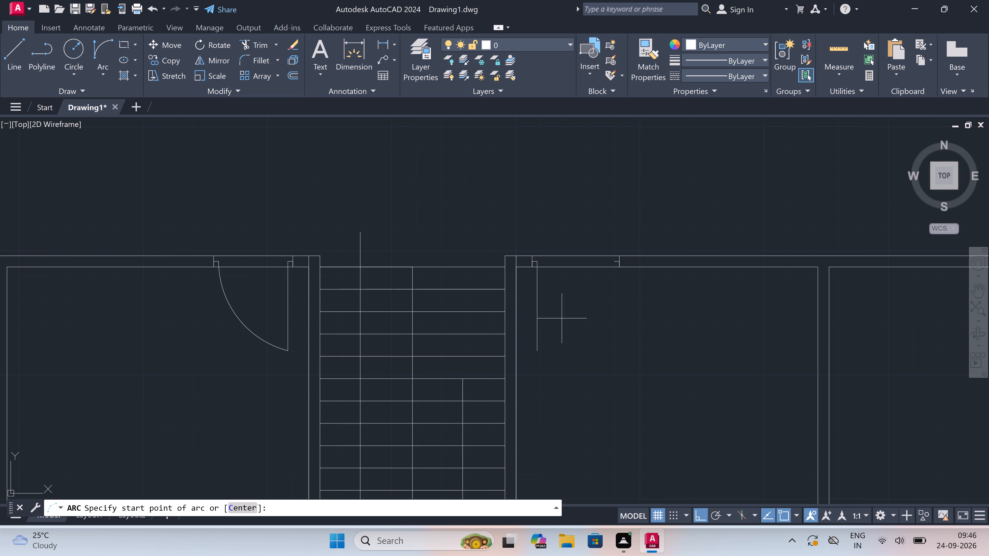
left_click_drag(535, 352, 538, 347)
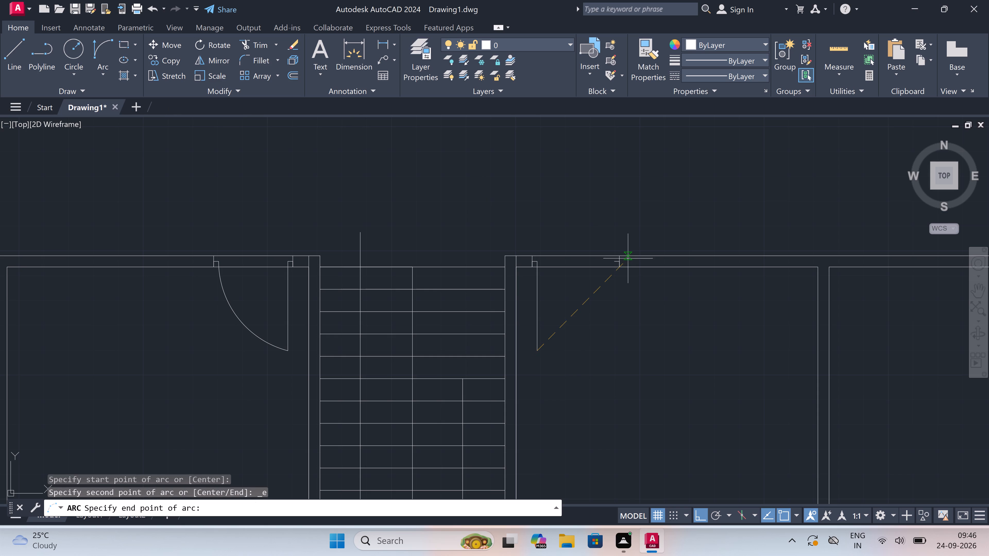
scroll(611, 263, "up", 3)
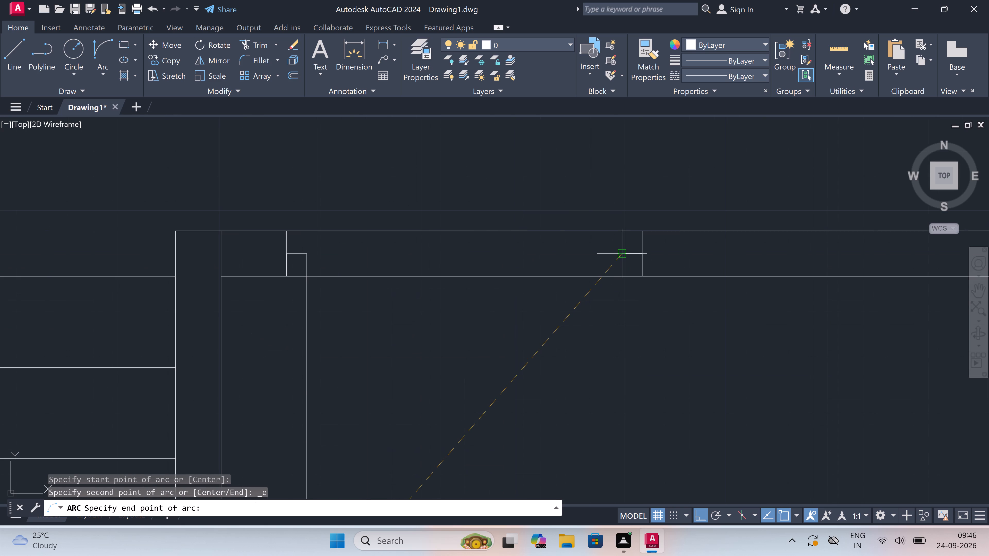
left_click(620, 255)
left_click(632, 312)
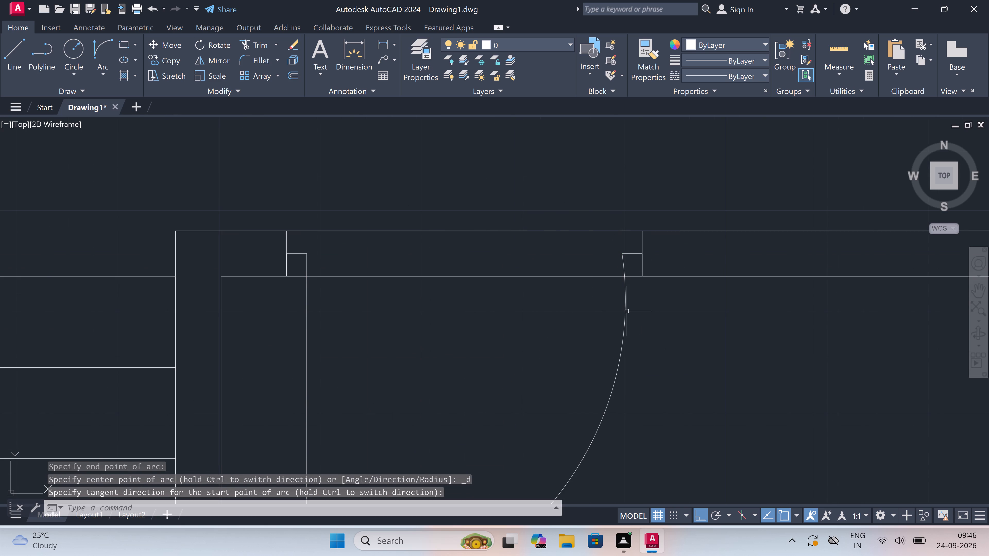
Trim both lines of the top wall between the two jambs of the door just right of the staircase.
key("t")
key("r")
key("space")
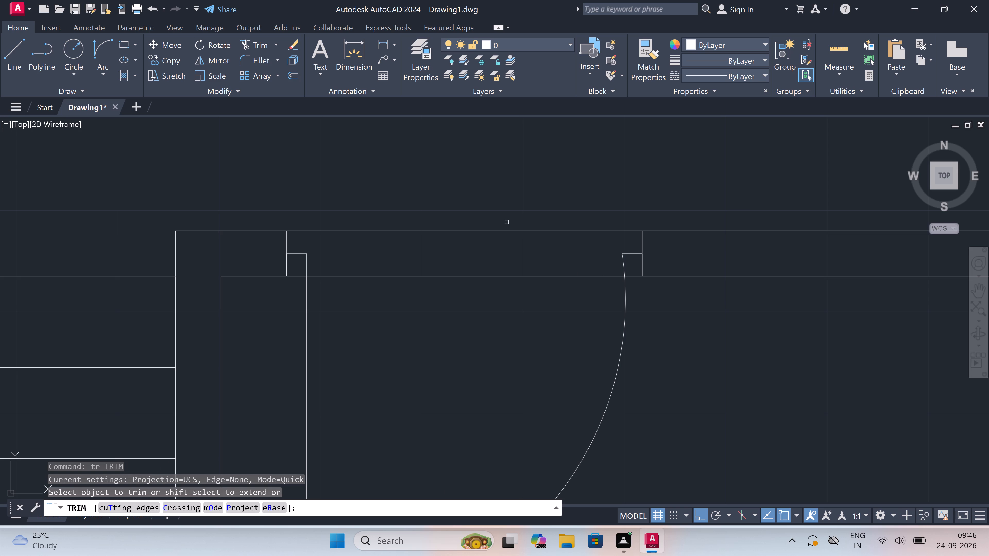
left_click(506, 211)
left_click_drag(472, 334, 472, 332)
left_click(534, 189)
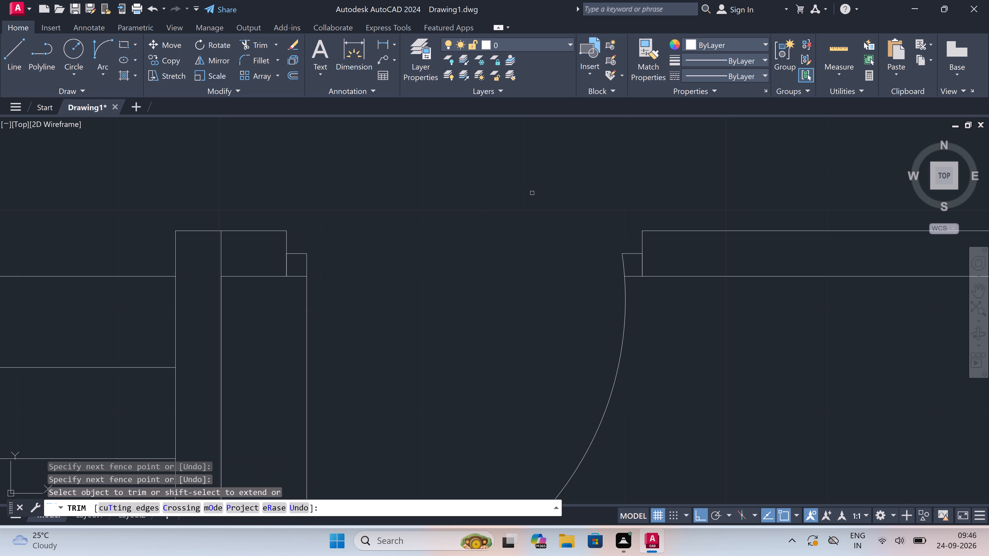
scroll(526, 216, "down", 5)
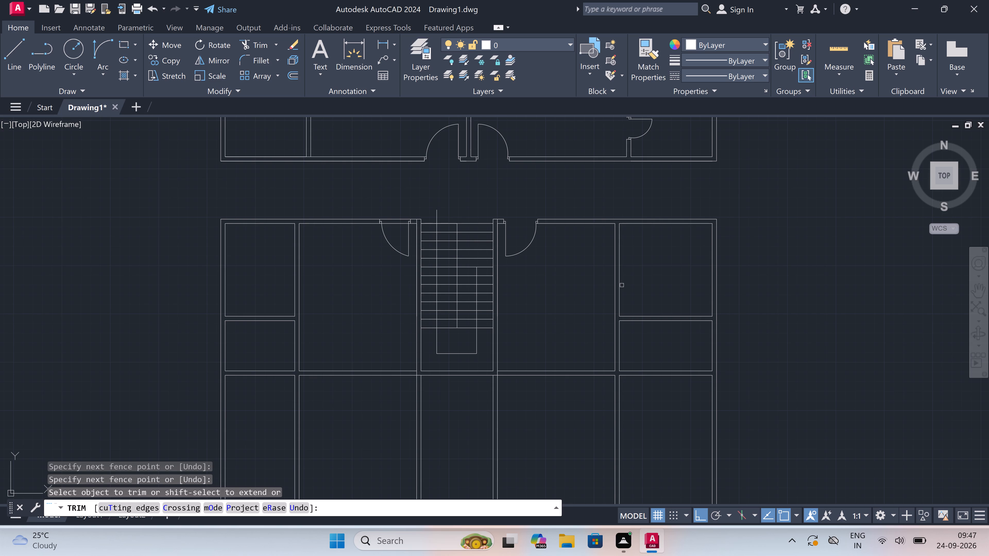
scroll(548, 276, "down", 2)
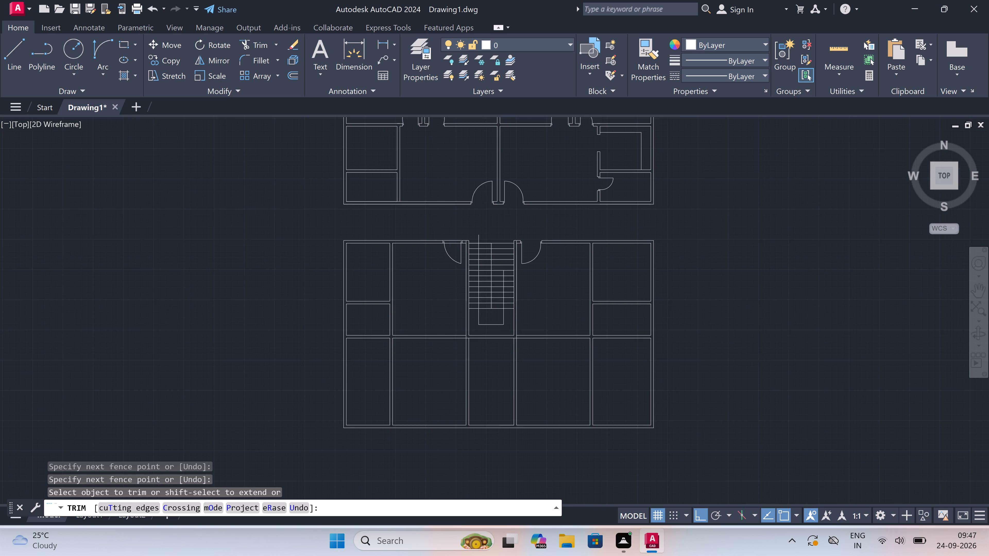
scroll(588, 276, "up", 2)
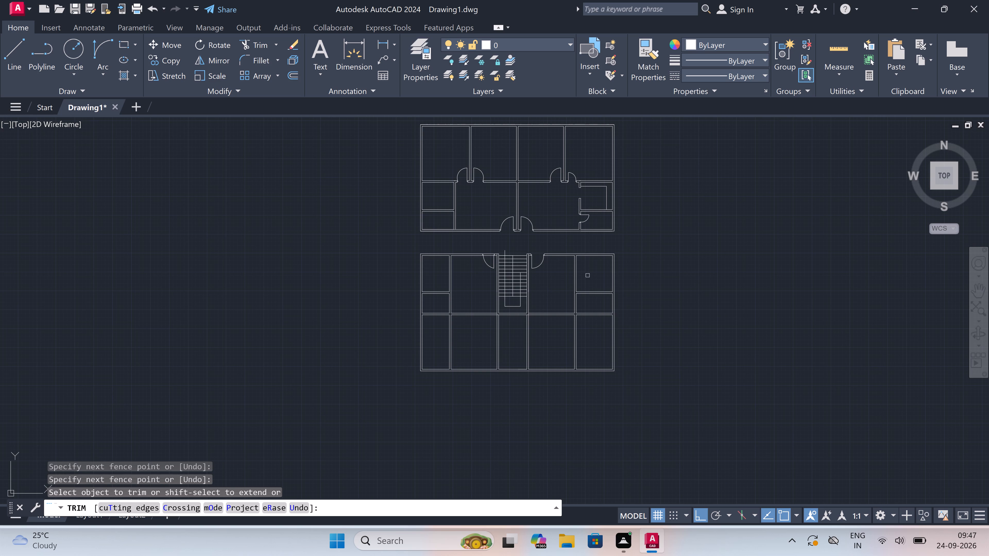
key("Escape")
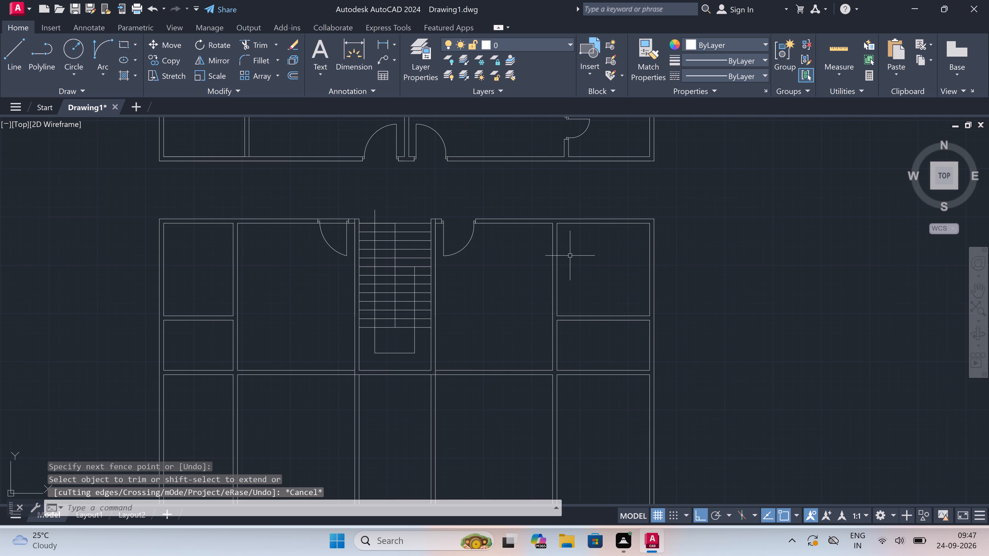
Draw two jamb lines across the vertical wall beside the upper-right room of the lower block, one below the other, to mark an opening.
key("l")
key("space")
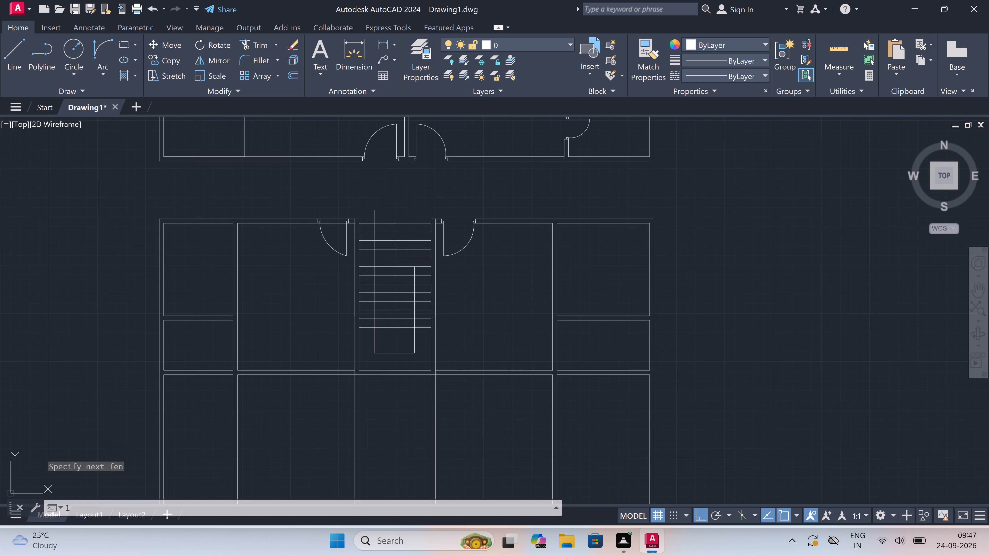
scroll(541, 247, "up", 2)
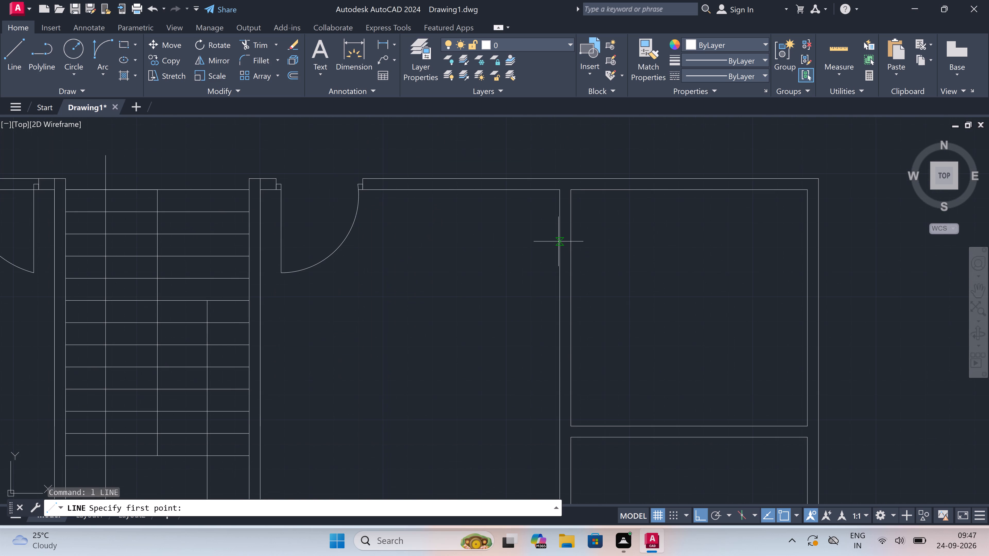
left_click(560, 249)
left_click(575, 247)
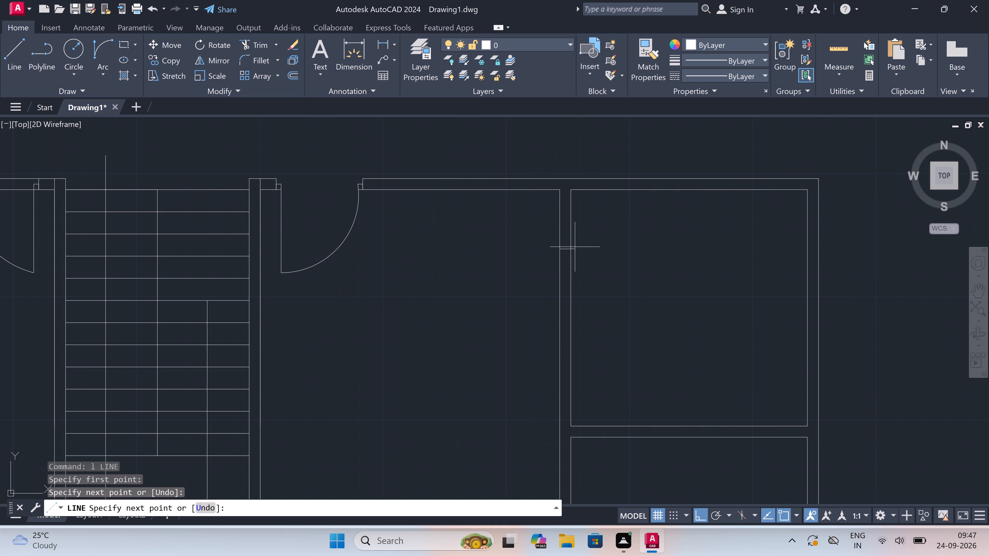
key("Escape")
key("space")
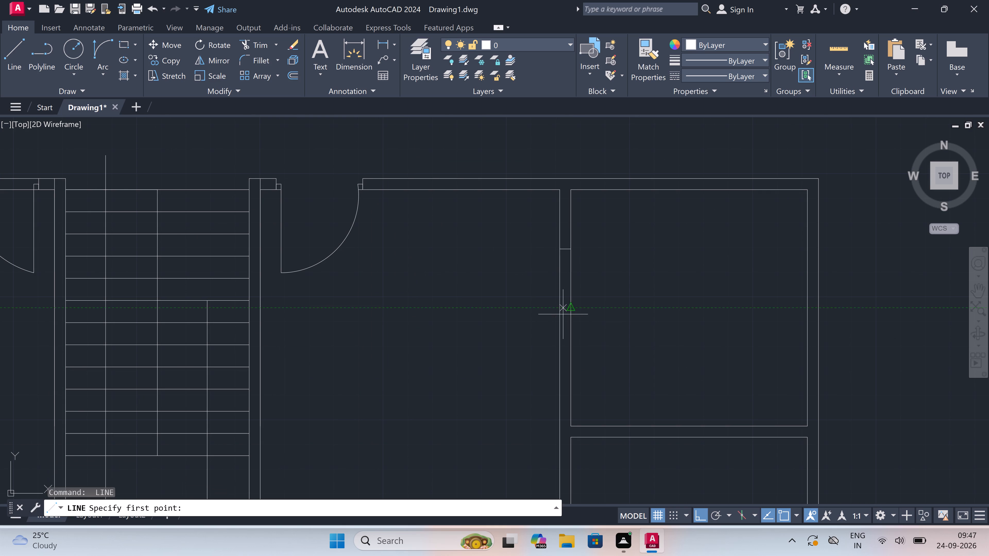
left_click(560, 325)
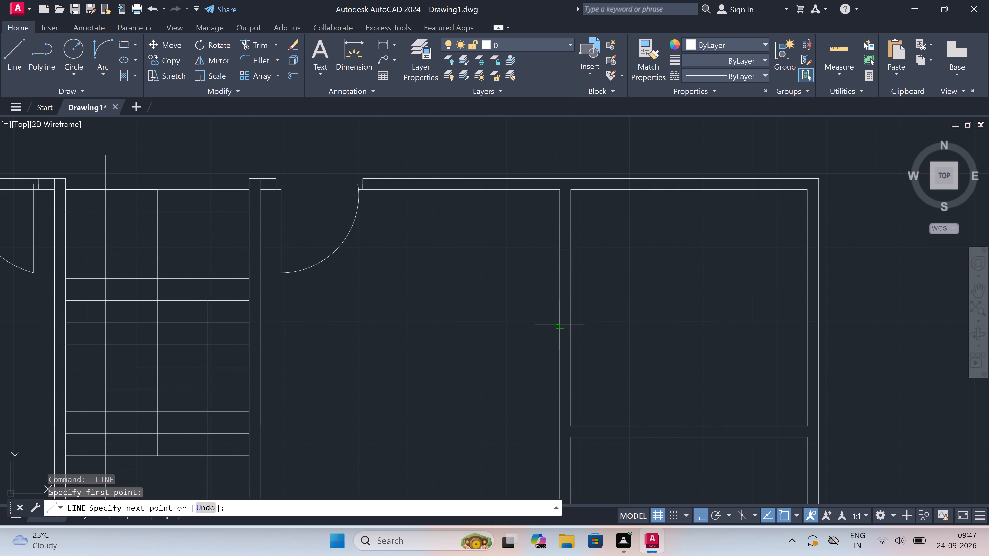
left_click(571, 328)
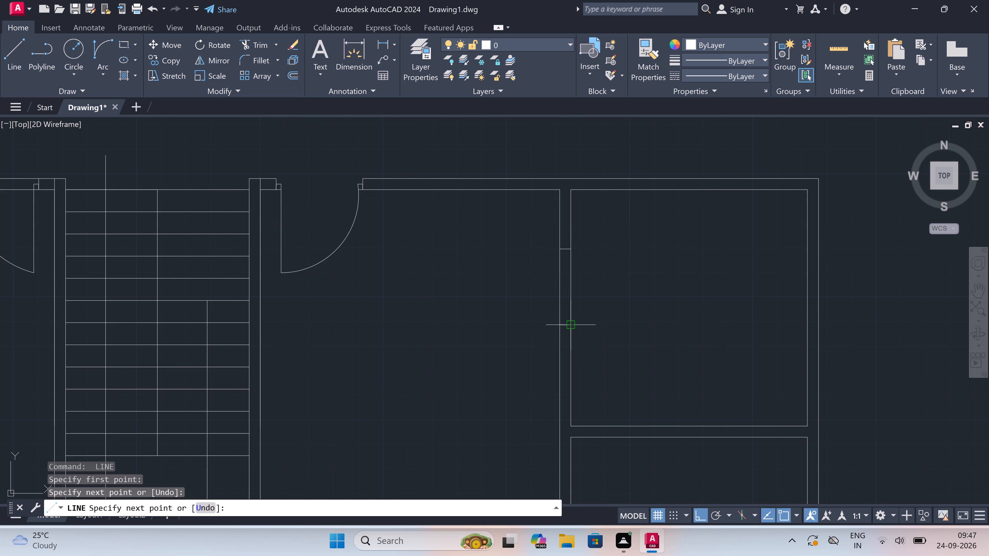
key("Escape")
Draw a jamb across the same wall just below the upper-right room, with a 2" stop down from its midpoint and a 2' leaf to the right.
scroll(571, 326, "down", 2)
scroll(570, 370, "up", 2)
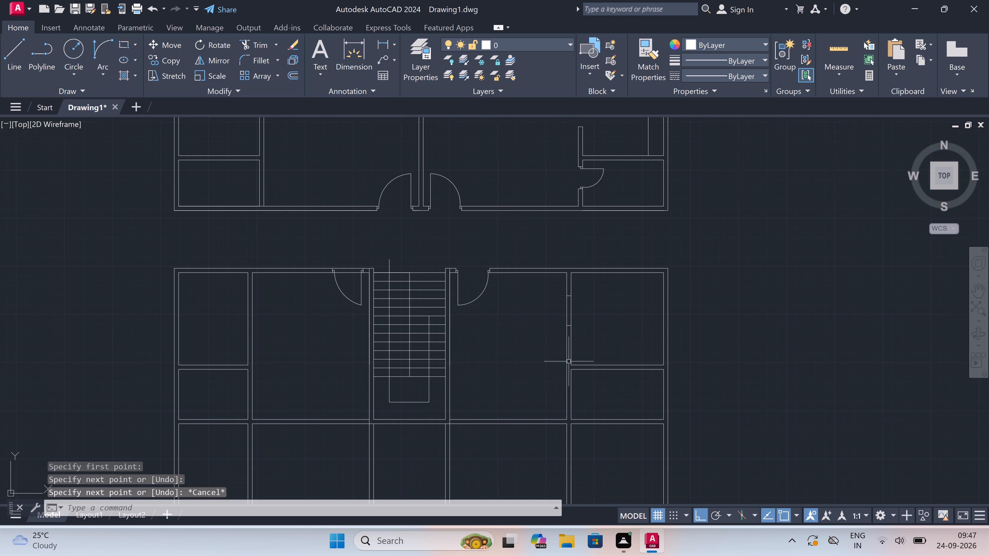
scroll(570, 370, "up", 1)
key("space")
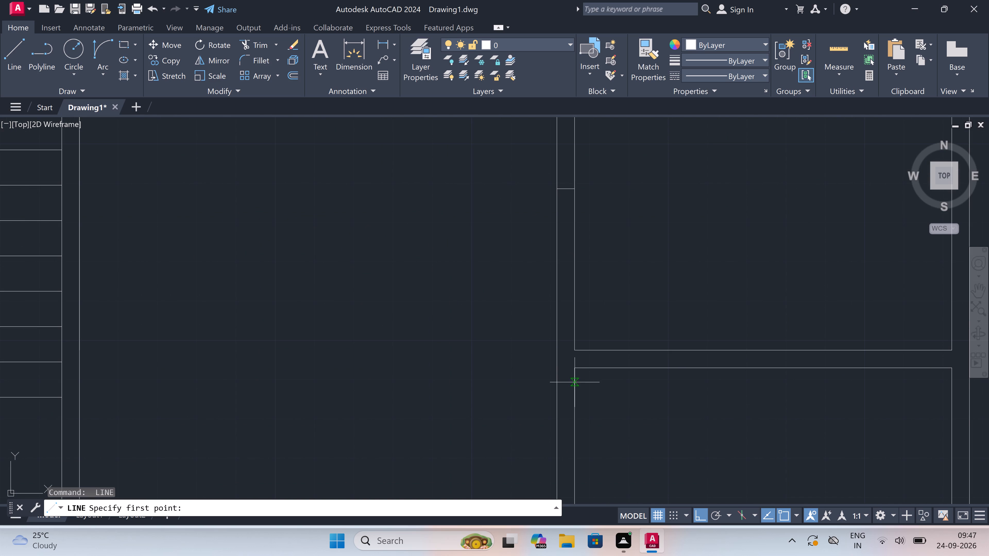
left_click(576, 384)
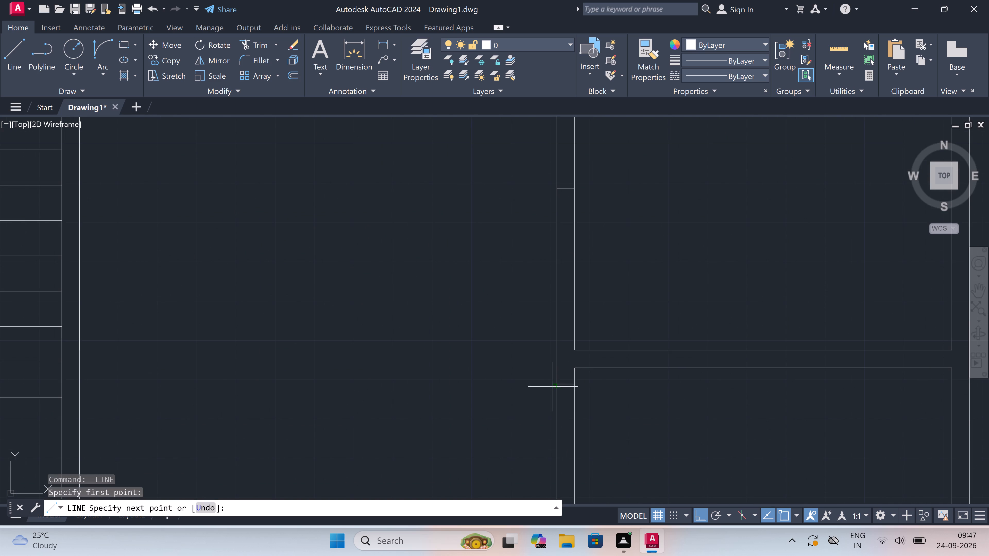
left_click(556, 386)
left_click(568, 387)
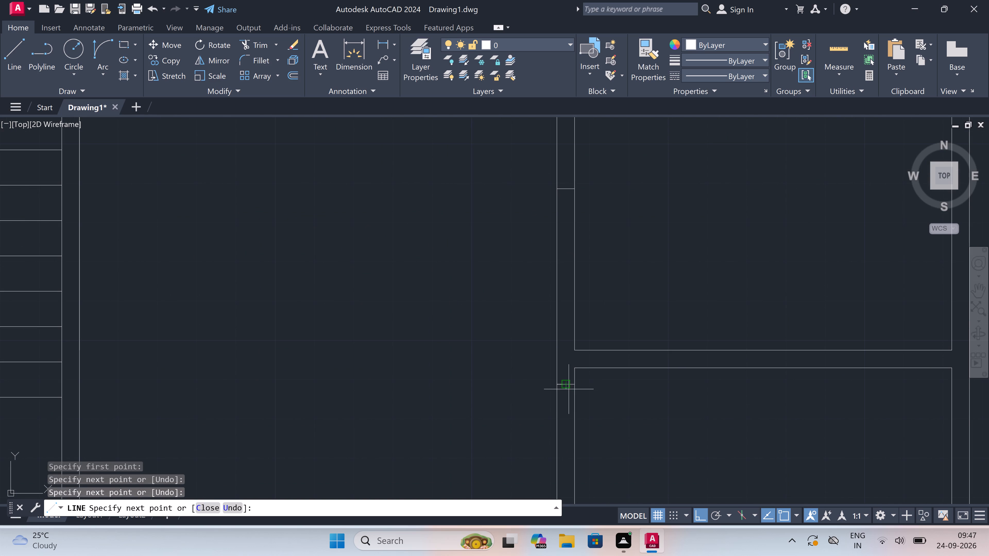
type("2\"")
key("space")
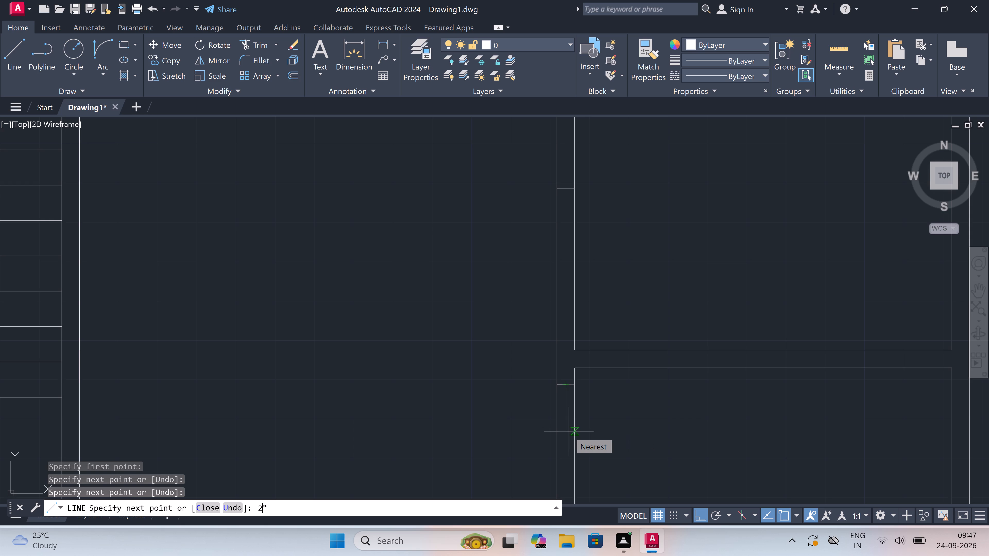
key("3")
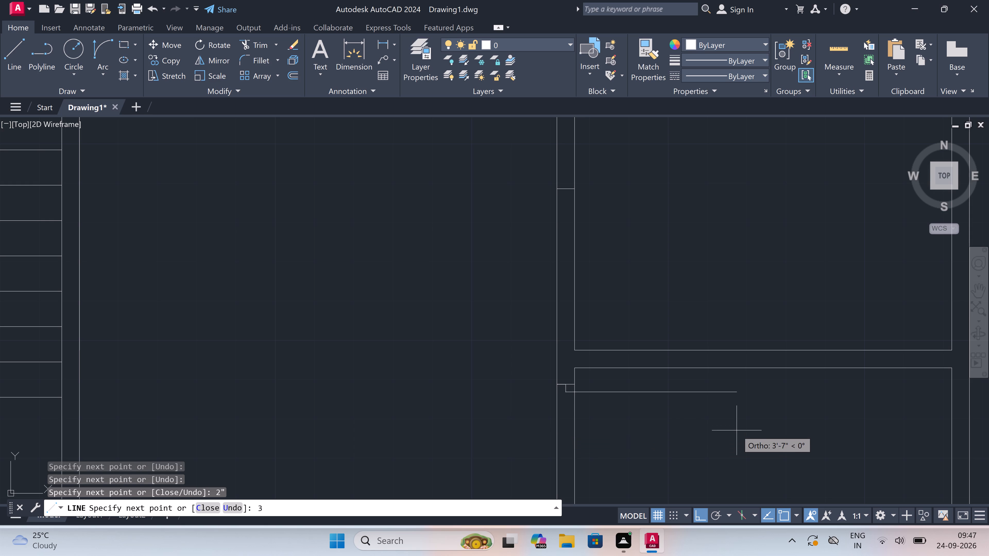
key("BackSpace")
type("2'")
key("space")
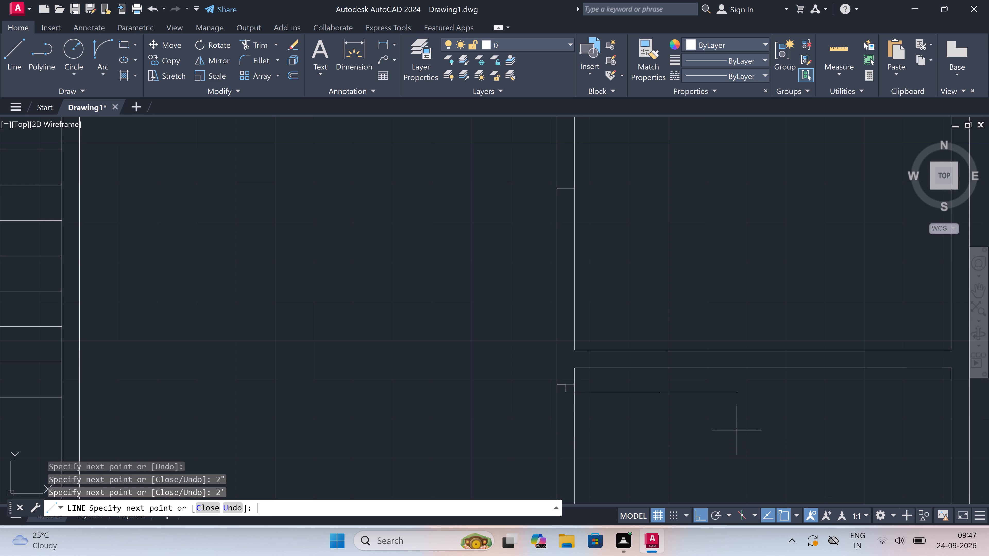
scroll(734, 427, "down", 3)
scroll(723, 468, "up", 3)
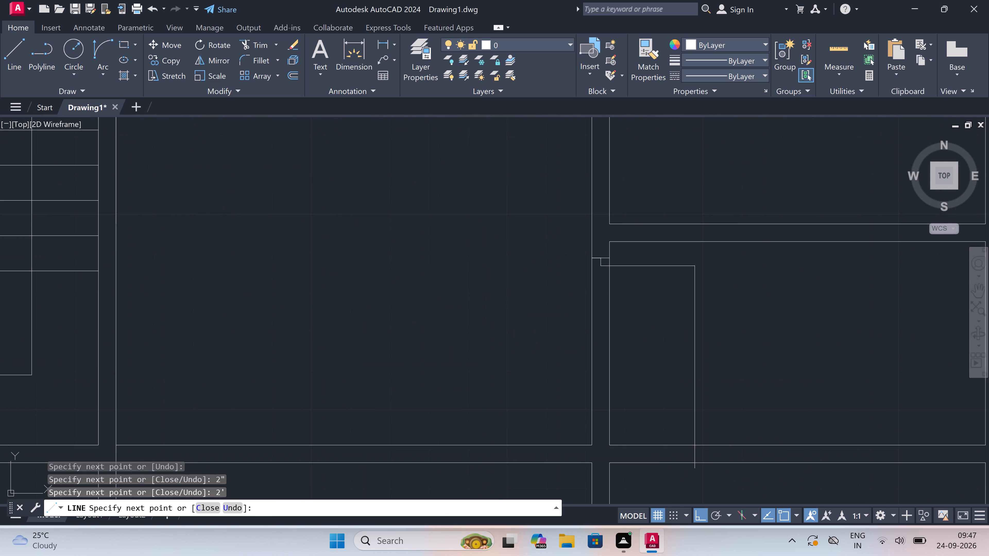
scroll(635, 392, "up", 1)
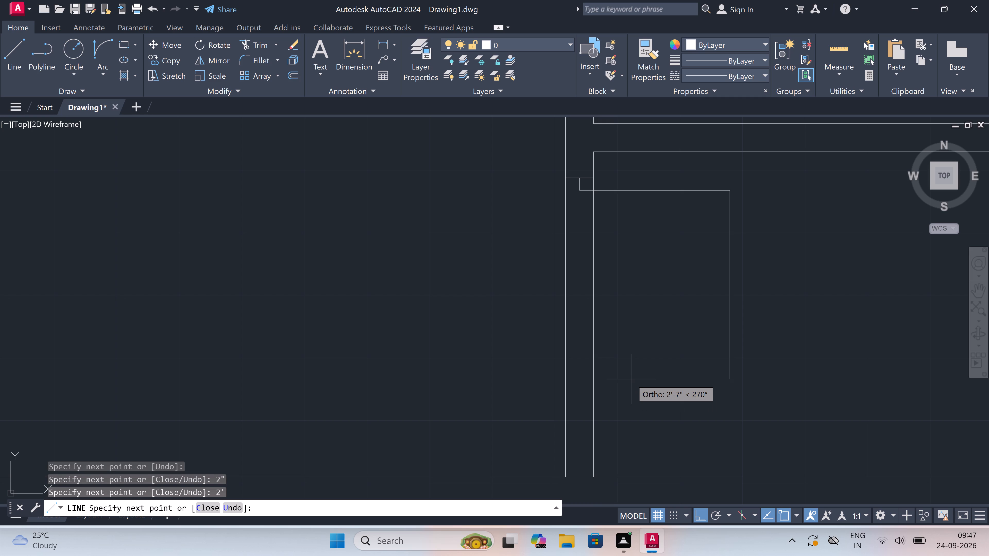
key("Escape")
Draw the opposite jamb line further down the same wall, with a 2" stop from its midpoint pointing up toward the leaf.
key("space")
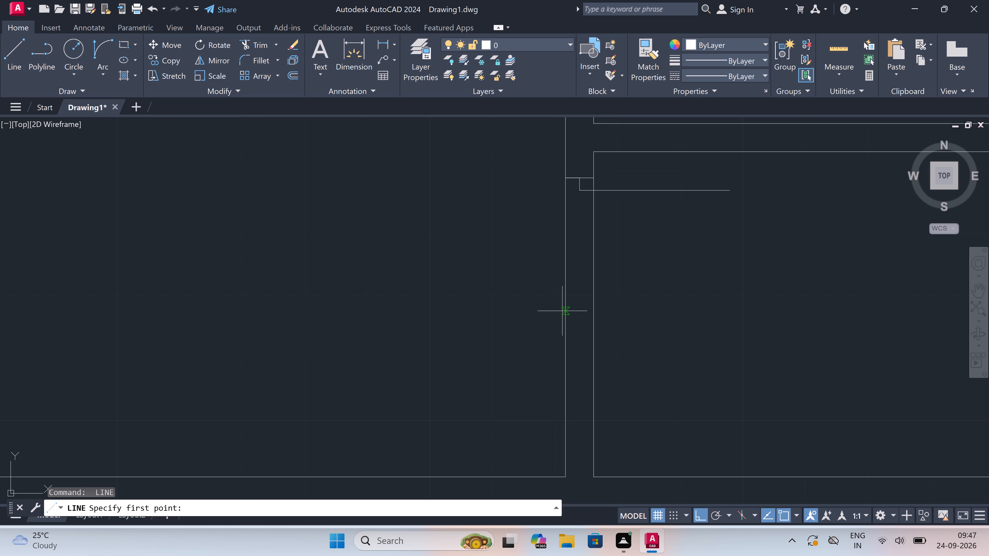
left_click(563, 311)
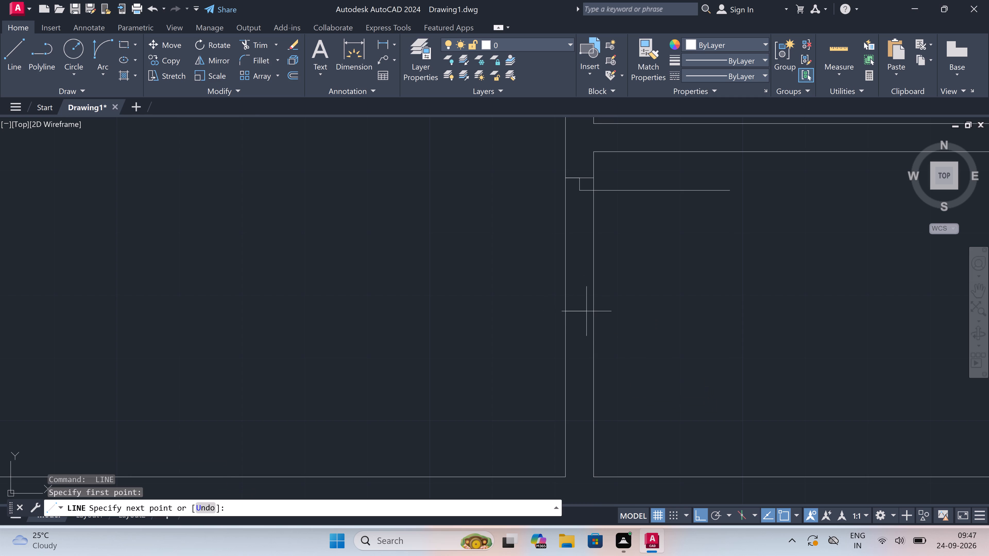
left_click(593, 311)
left_click(576, 314)
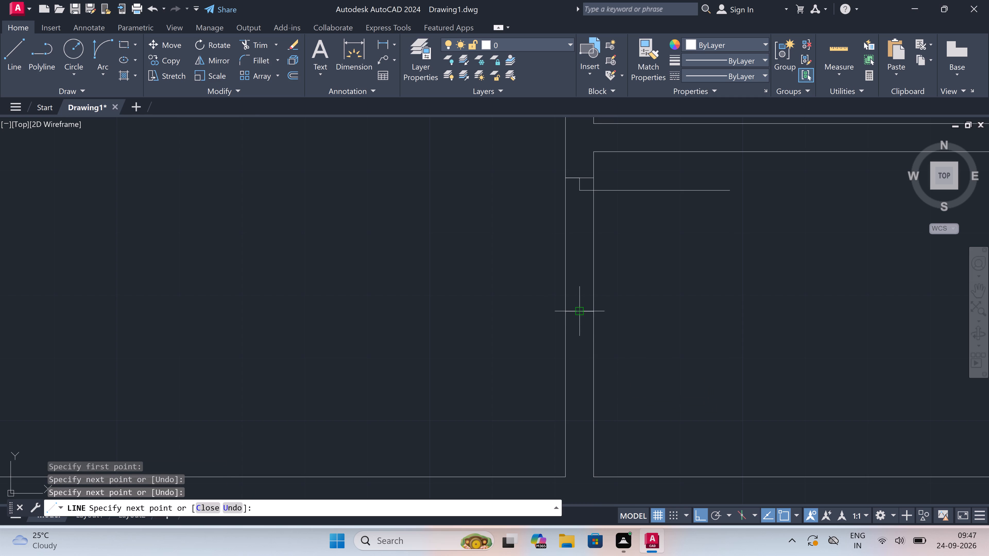
type("2\"")
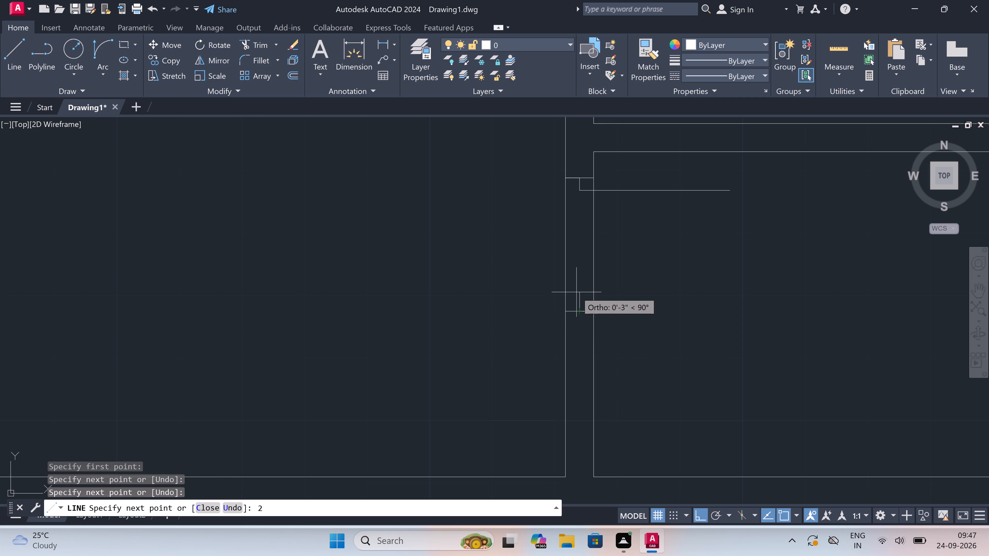
key("space")
key("Escape")
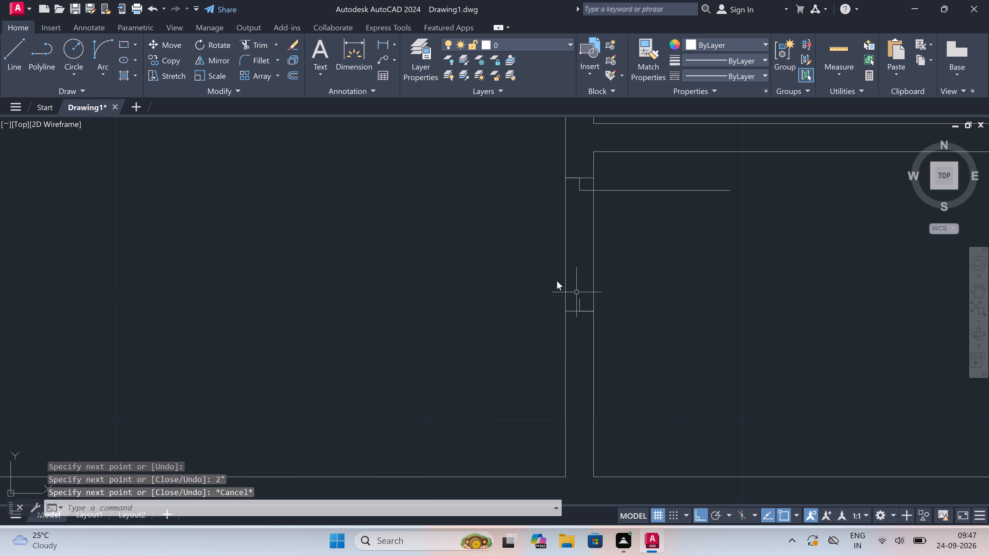
Draw the door swing arc from the free end of the 2' leaf to the lower jamb's 2" stop, starting tangent downward.
left_click(97, 39)
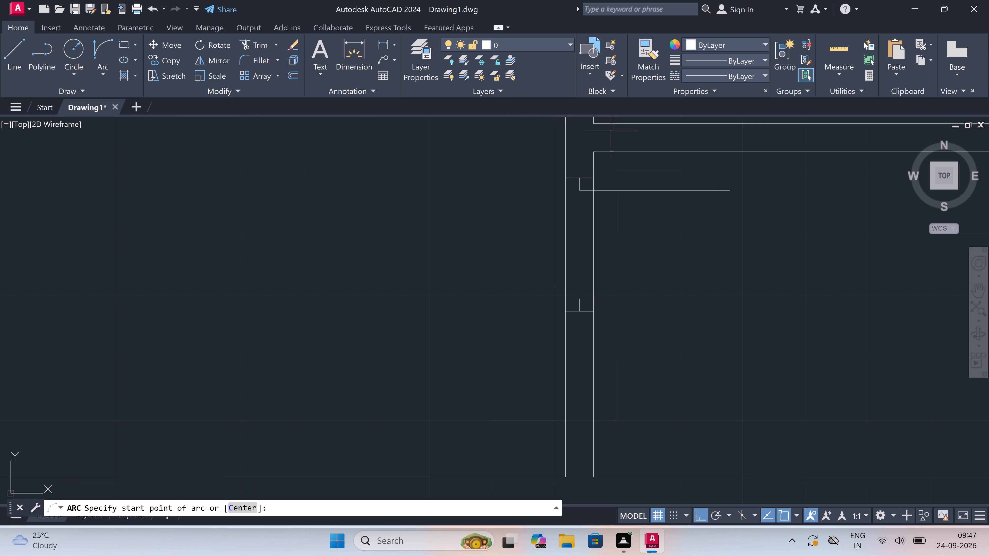
left_click_drag(732, 193, 732, 200)
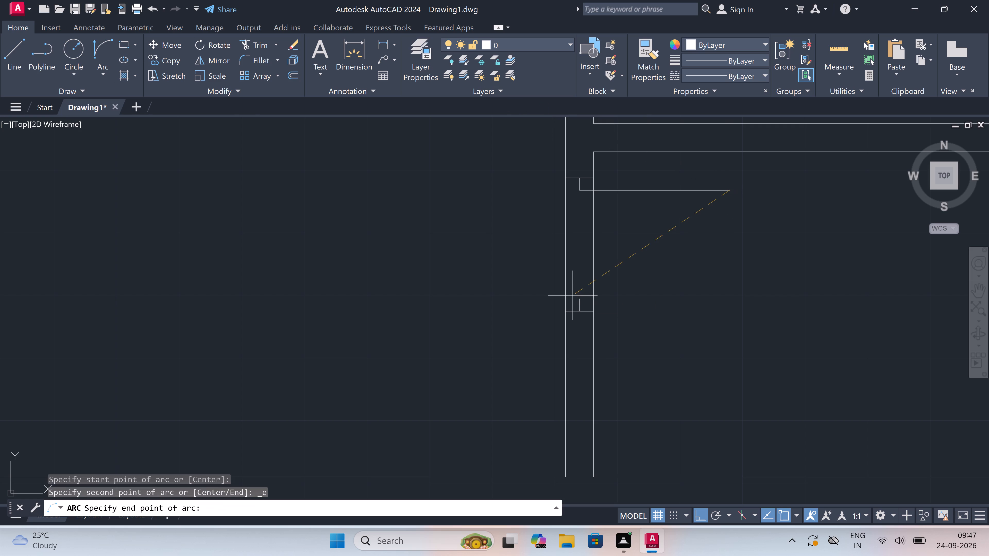
left_click(580, 300)
left_click(788, 310)
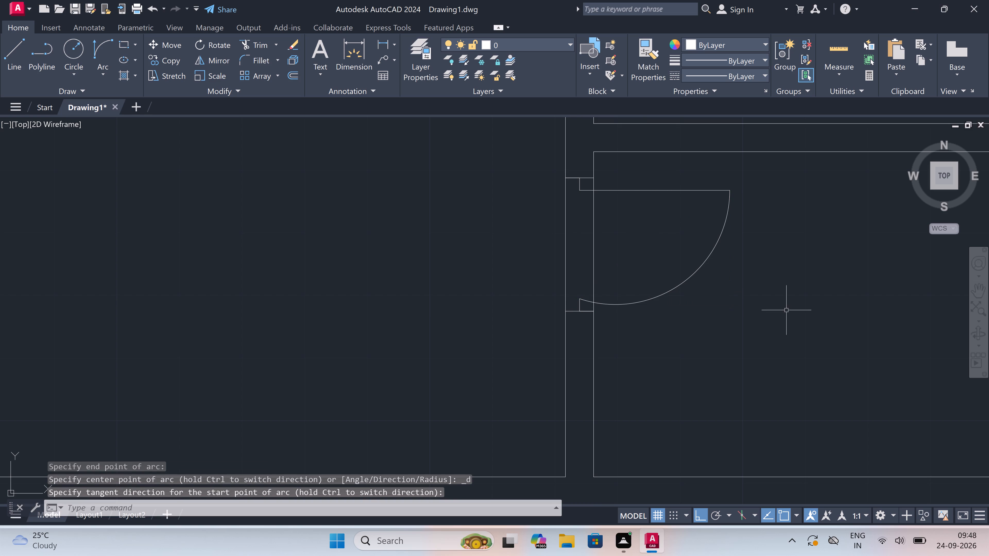
Trim the wall lines between the jambs of the new door just below the upper-right room of the lower block.
key("t")
key("r")
key("space")
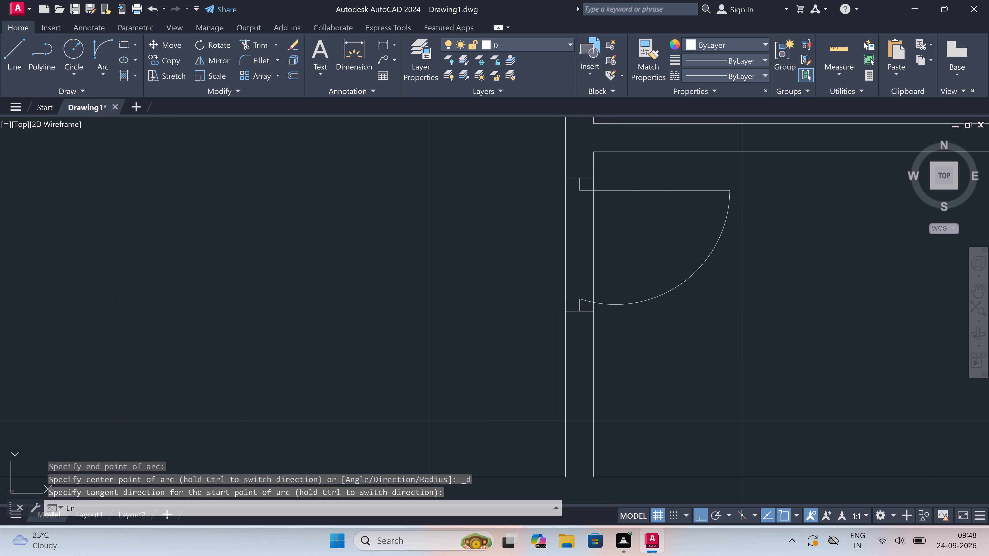
left_click(652, 251)
left_click(509, 259)
Trim the wall lines between the two jambs beside the upper-right room of the lower block to clear its opening.
scroll(522, 258, "down", 4)
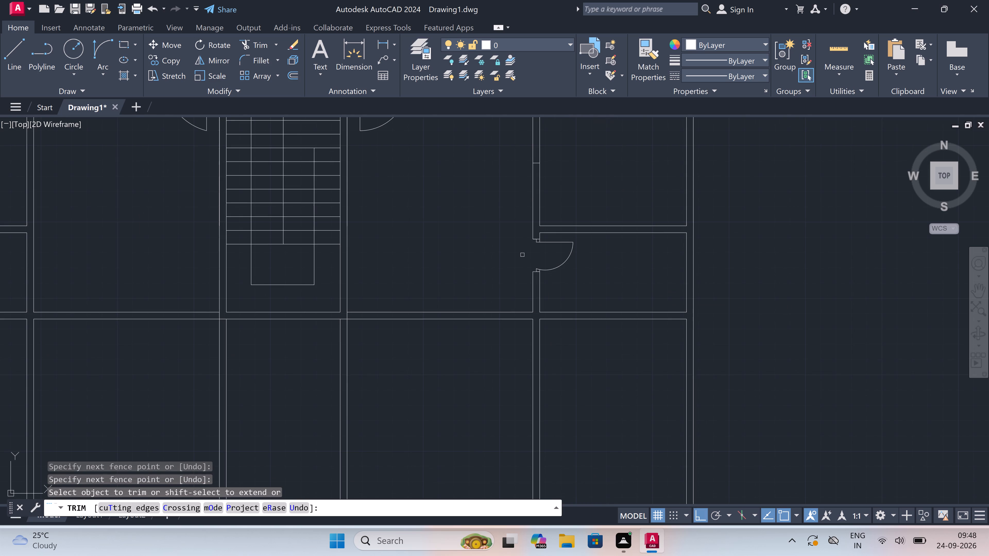
scroll(522, 254, "down", 1)
scroll(517, 229, "up", 2)
left_click(525, 176)
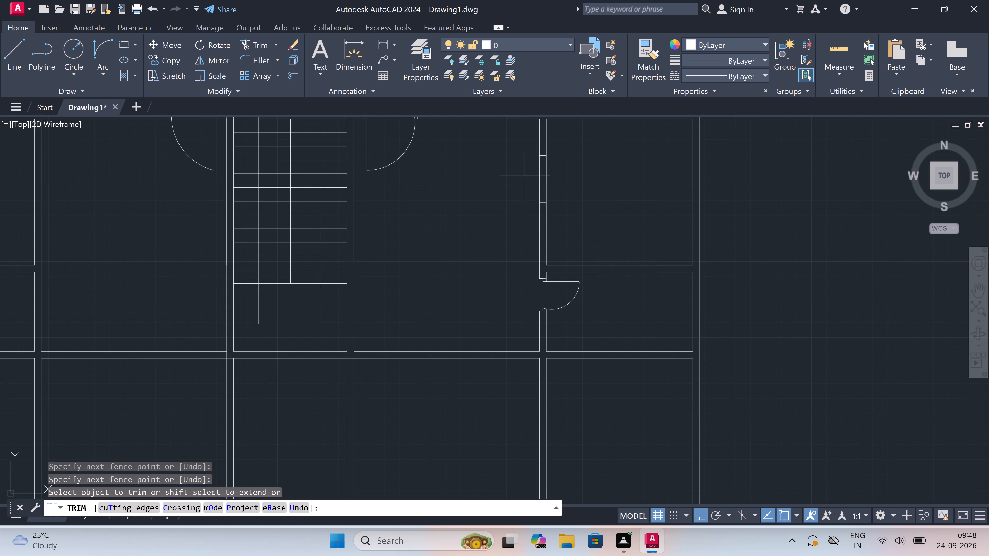
left_click(583, 163)
scroll(582, 174, "down", 6)
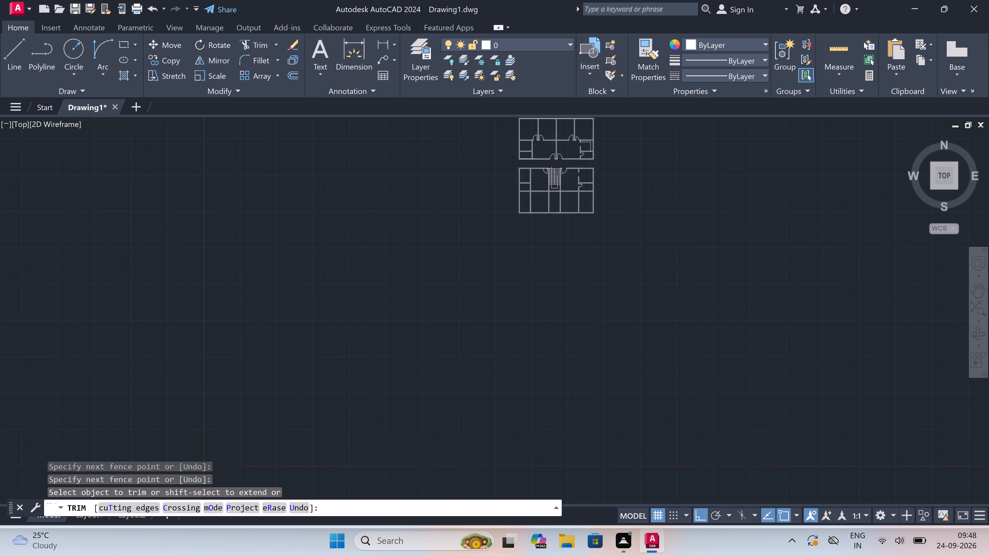
scroll(578, 150, "up", 3)
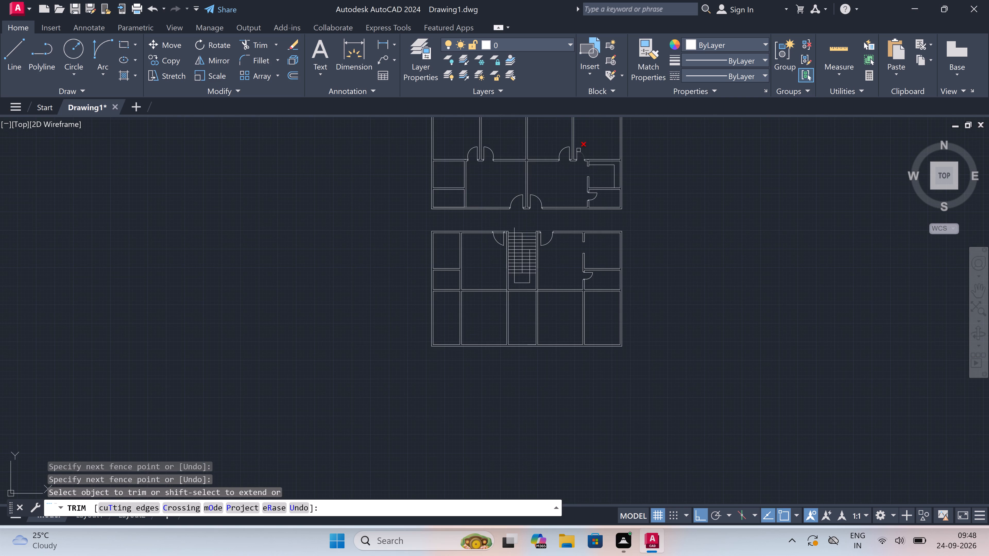
scroll(579, 173, "up", 3)
scroll(579, 173, "down", 1)
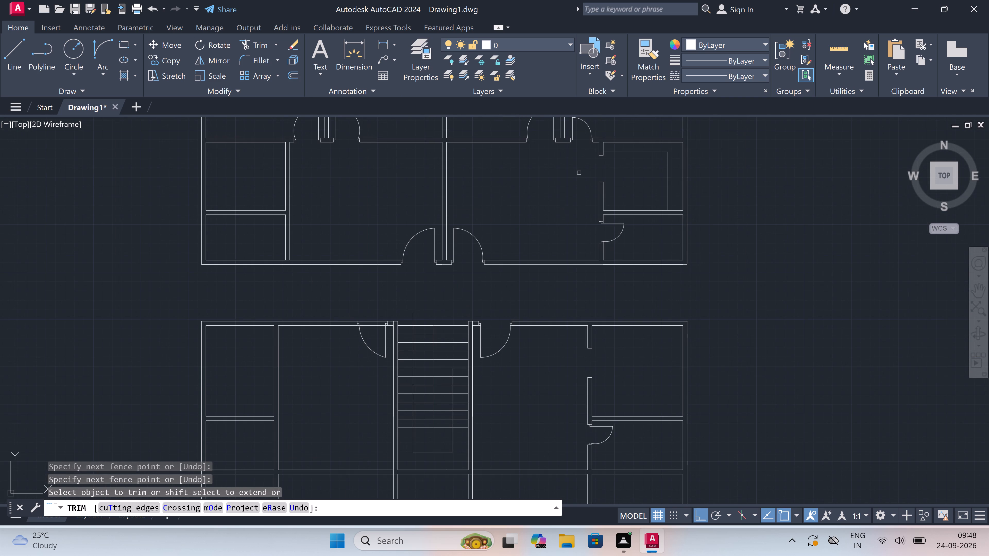
key("Escape")
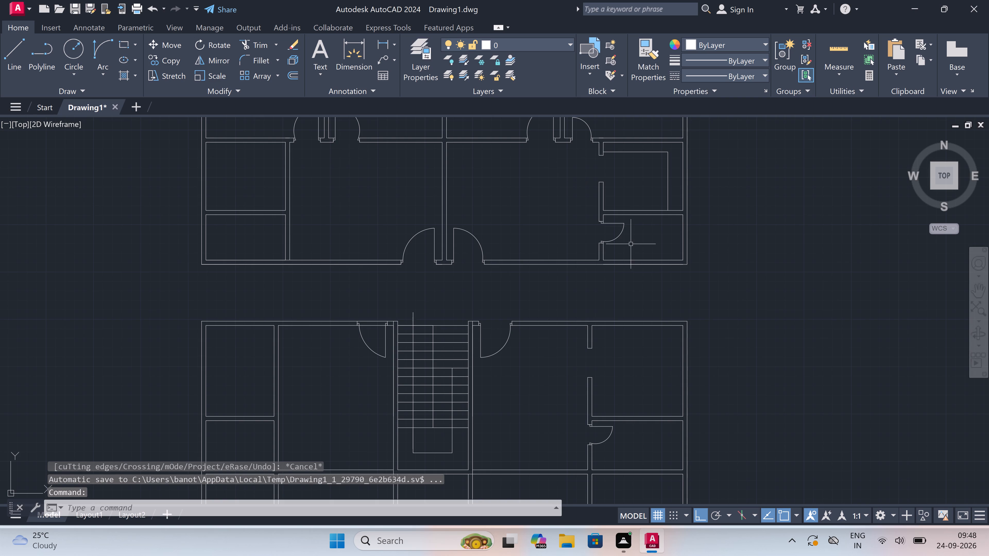
Draw an L-shaped counter line in that upper-right room, from the wall stub above the opening rightward, then down to the room's lower wall.
key("l")
key("space")
scroll(624, 336, "up", 2)
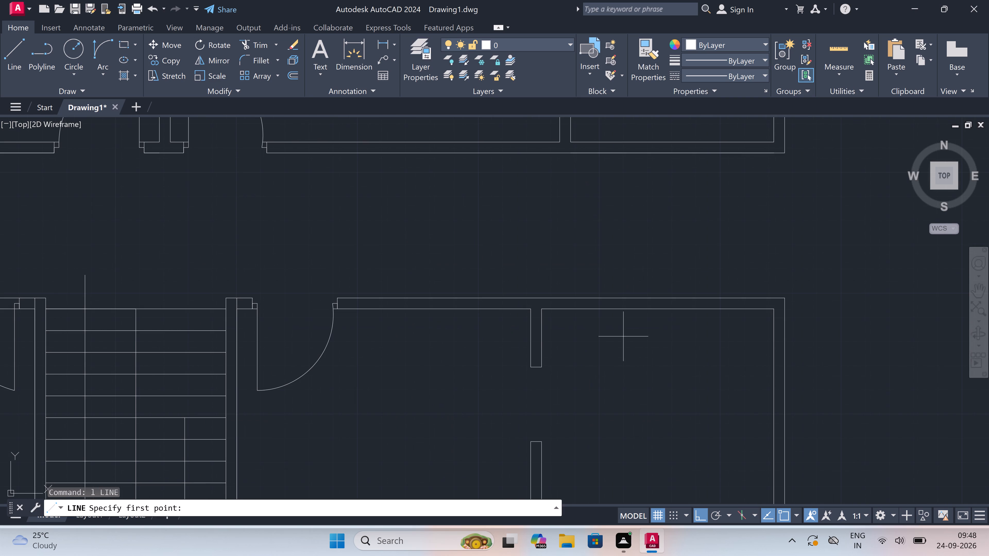
left_click(540, 354)
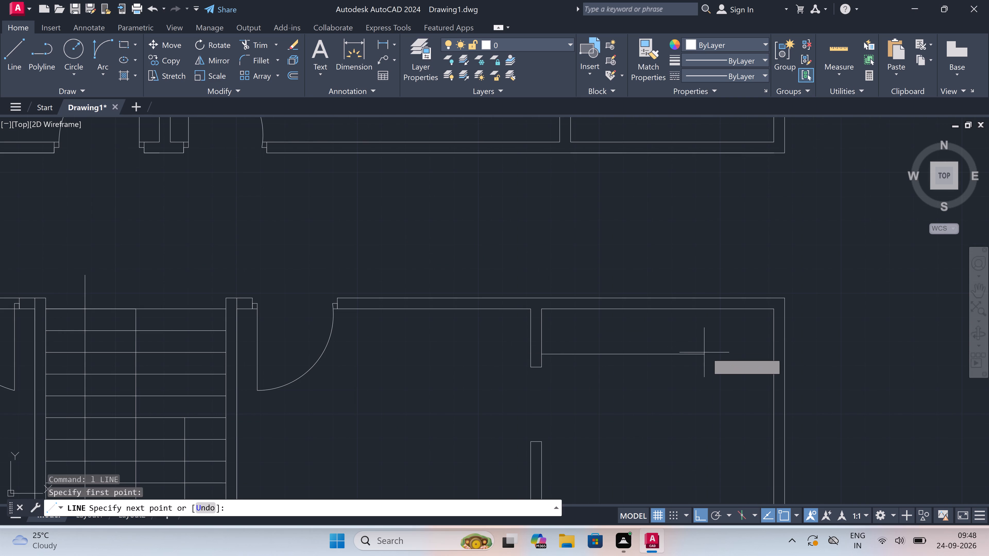
left_click(724, 355)
scroll(724, 355, "down", 2)
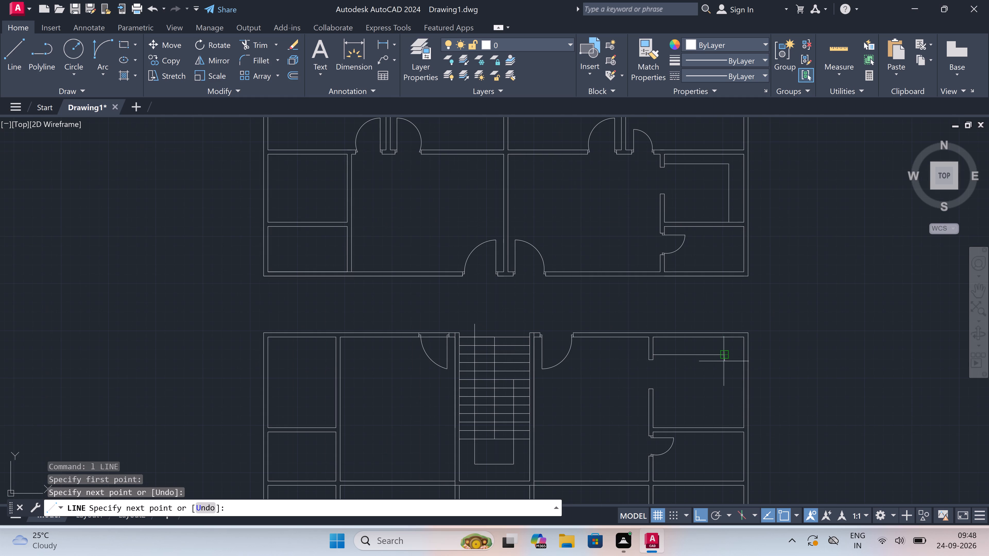
scroll(727, 429, "up", 2)
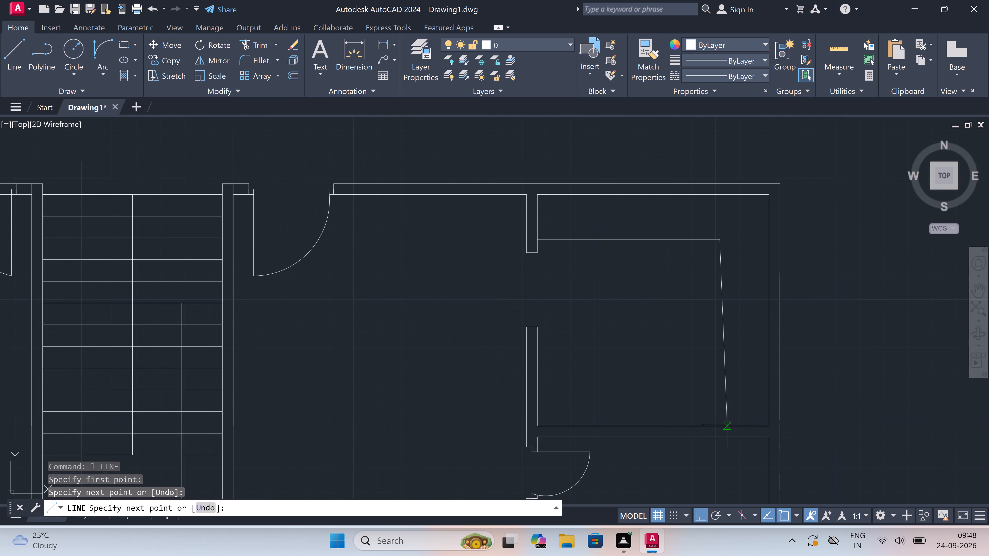
left_click(723, 426)
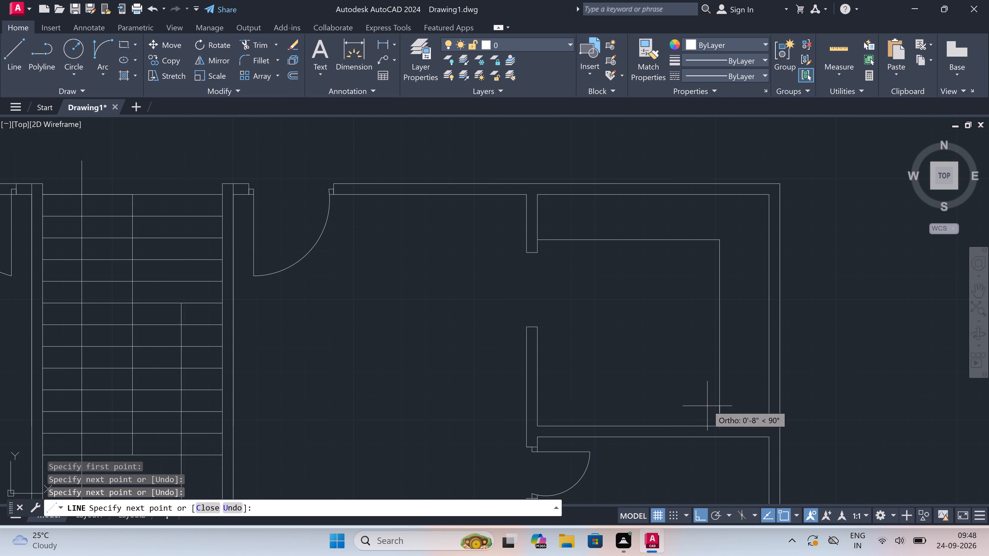
key("Escape")
Draw two jamb lines across the vertical wall beside the upper-left room of the lower block, one below the other.
scroll(652, 322, "down", 6)
scroll(623, 331, "up", 2)
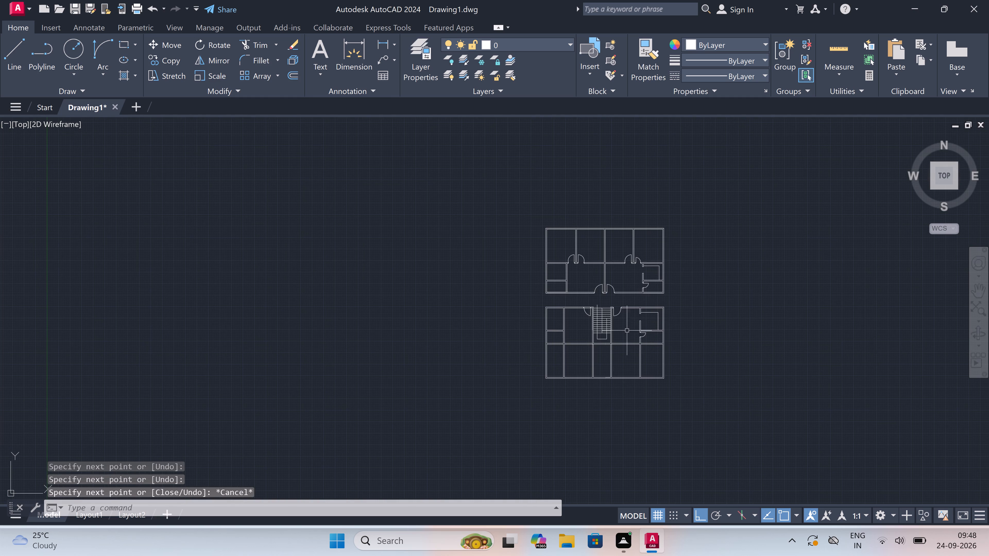
scroll(623, 331, "up", 1)
scroll(557, 326, "down", 2)
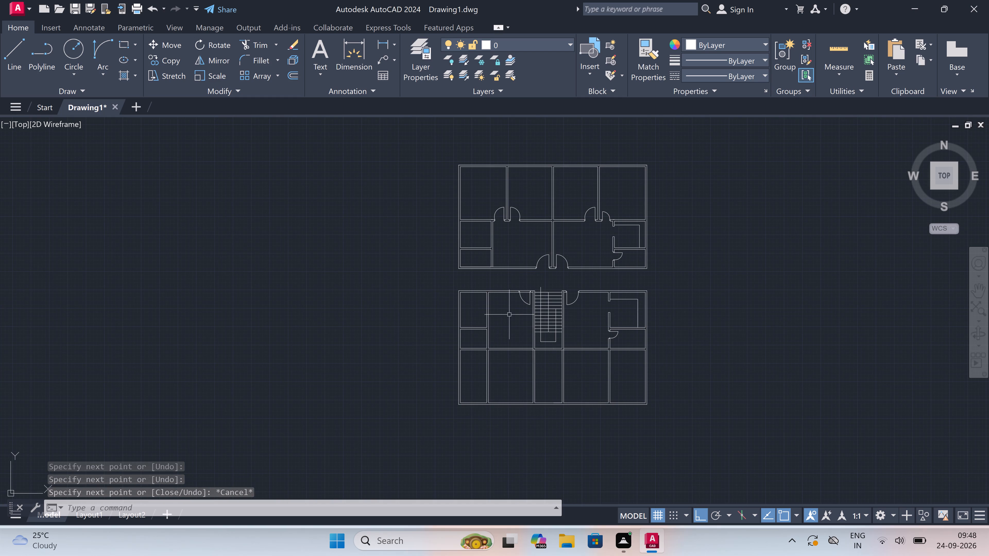
scroll(471, 319, "up", 2)
scroll(486, 284, "up", 1)
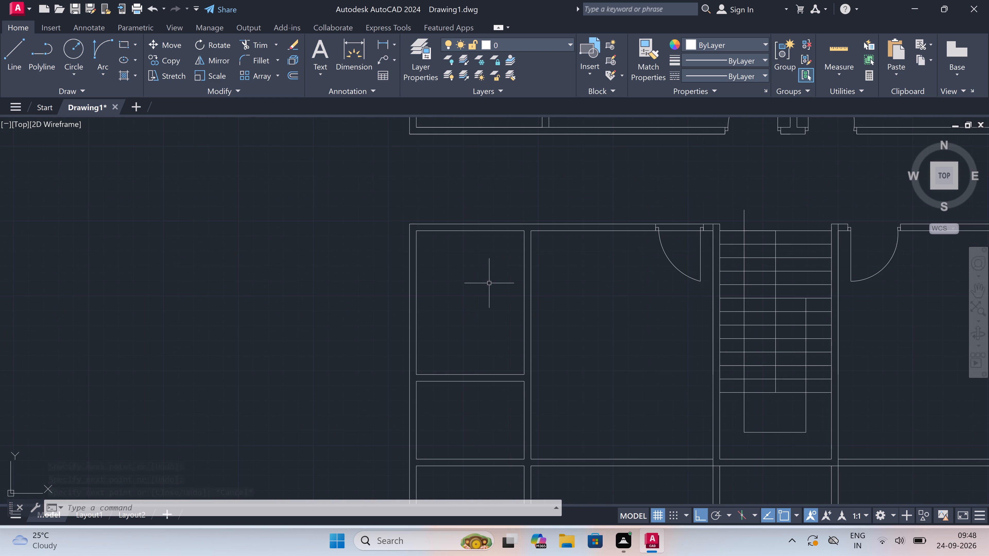
key("space")
left_click(533, 272)
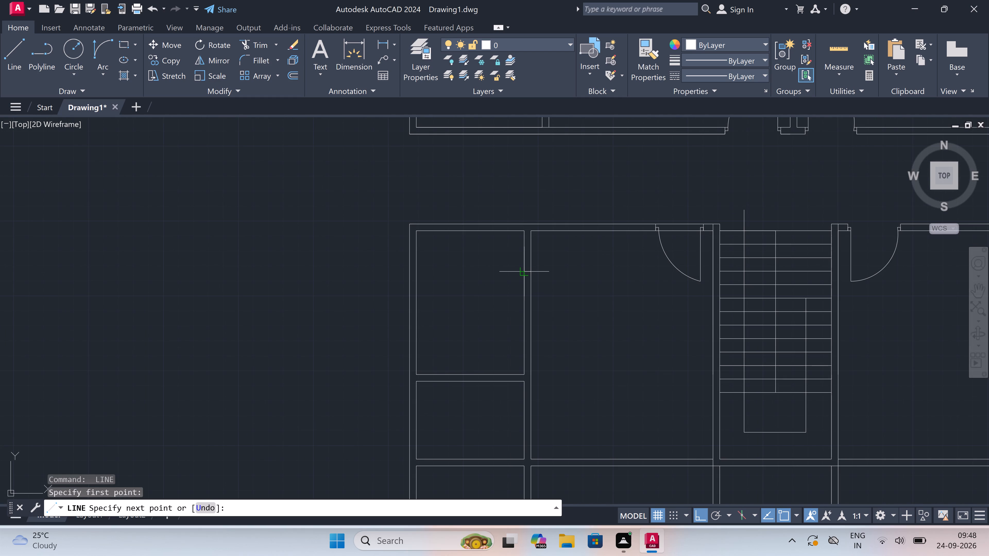
scroll(524, 273, "up", 3)
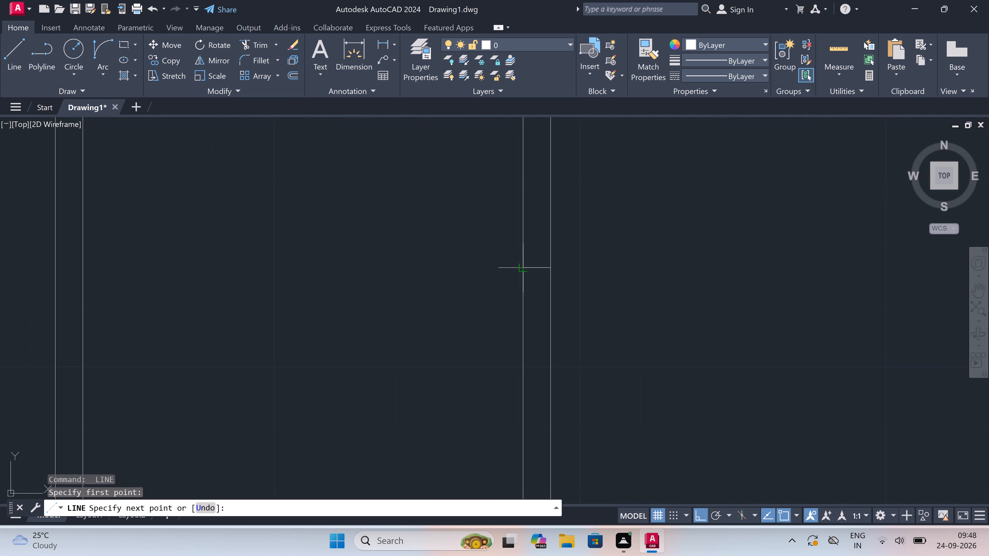
left_click(526, 271)
key("Escape")
scroll(526, 269, "down", 4)
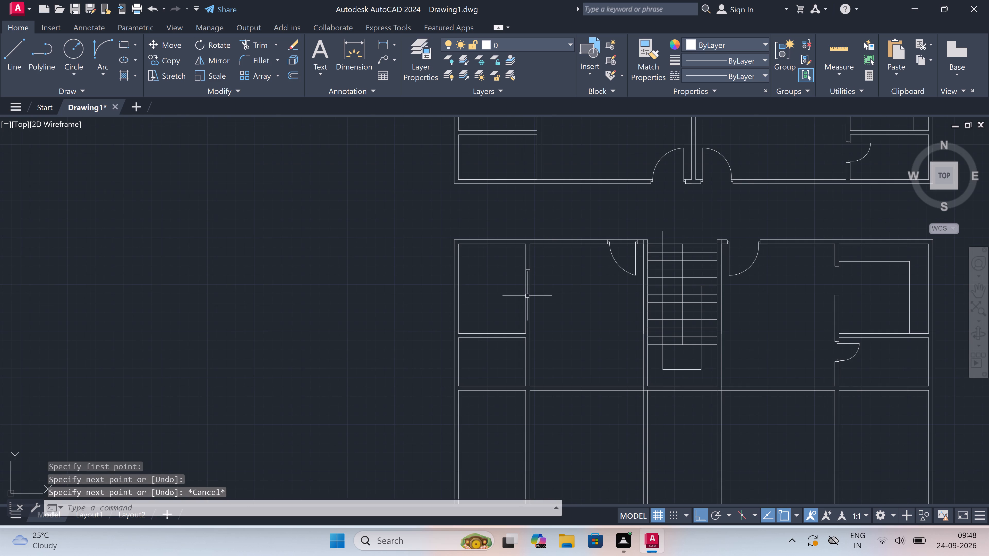
key("space")
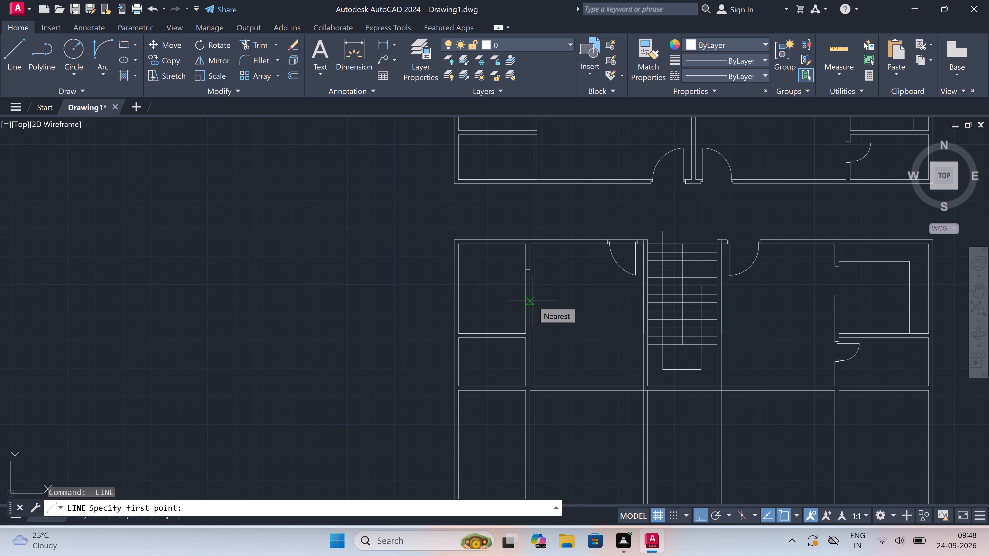
scroll(531, 300, "up", 2)
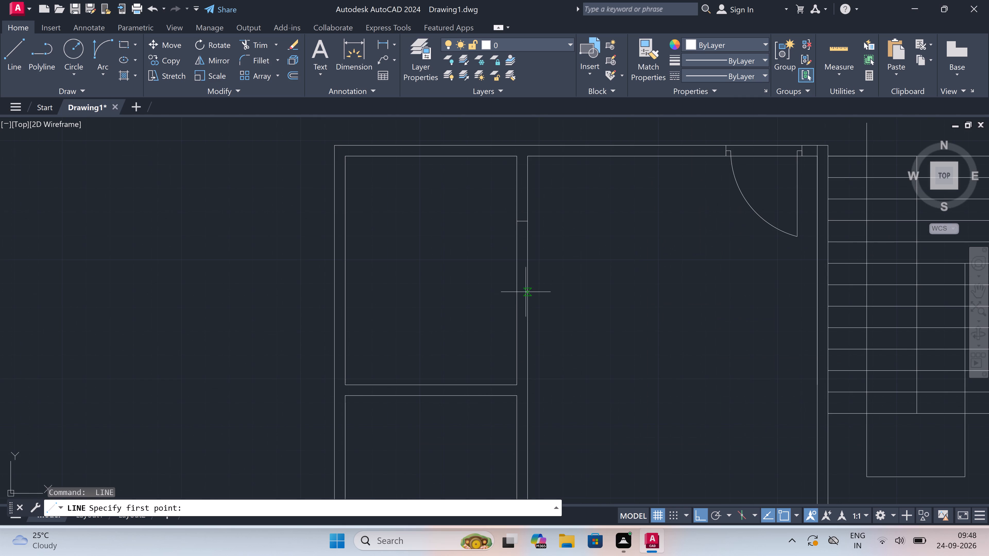
left_click(528, 294)
left_click(515, 297)
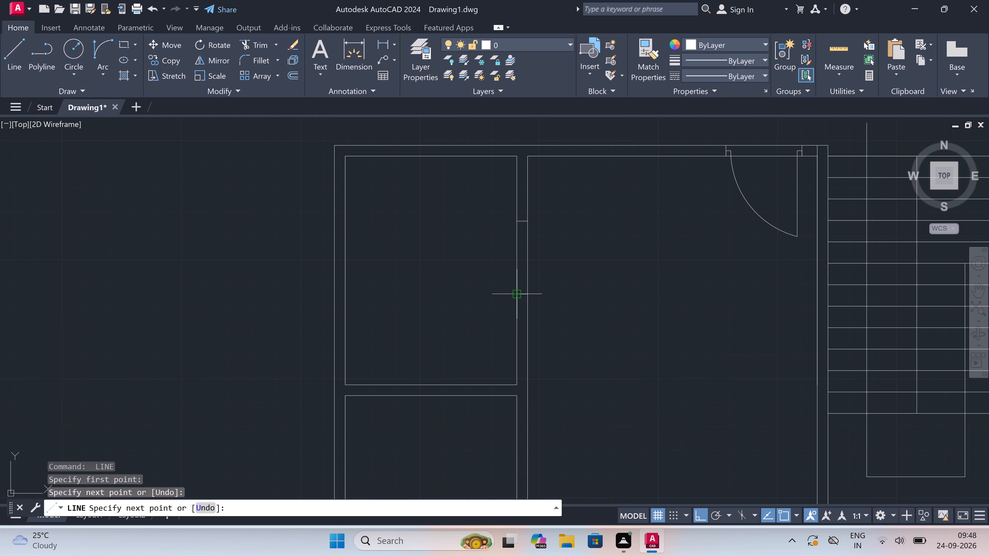
key("Escape")
Draw another jamb line across the same wall, slightly above the upper of the two jambs.
scroll(512, 237, "up", 2)
scroll(511, 215, "down", 2)
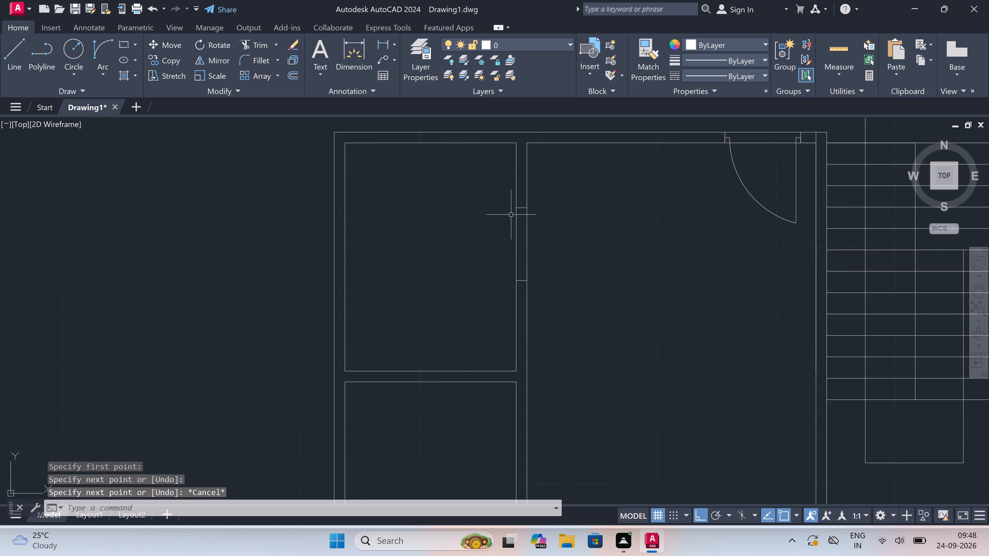
scroll(514, 203, "up", 2)
key("space")
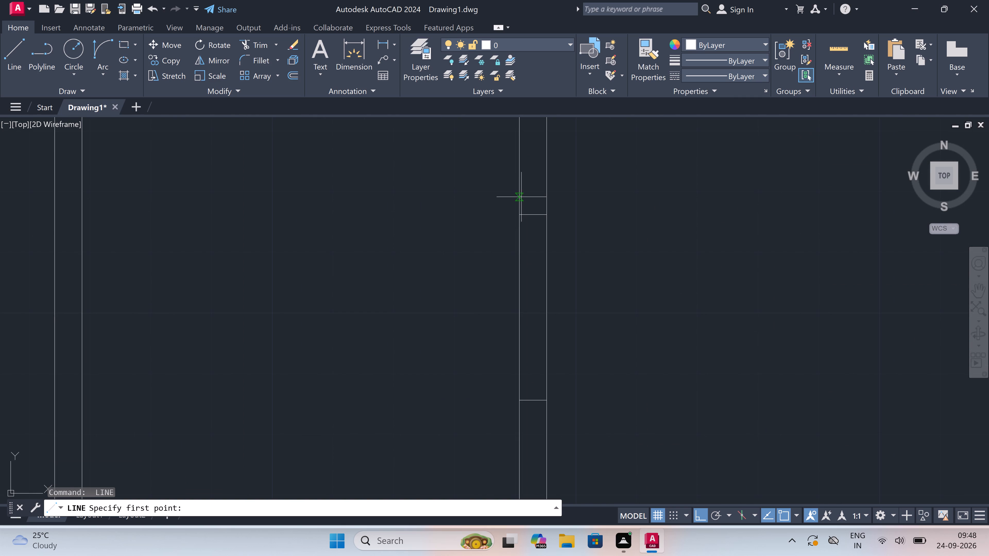
left_click(521, 197)
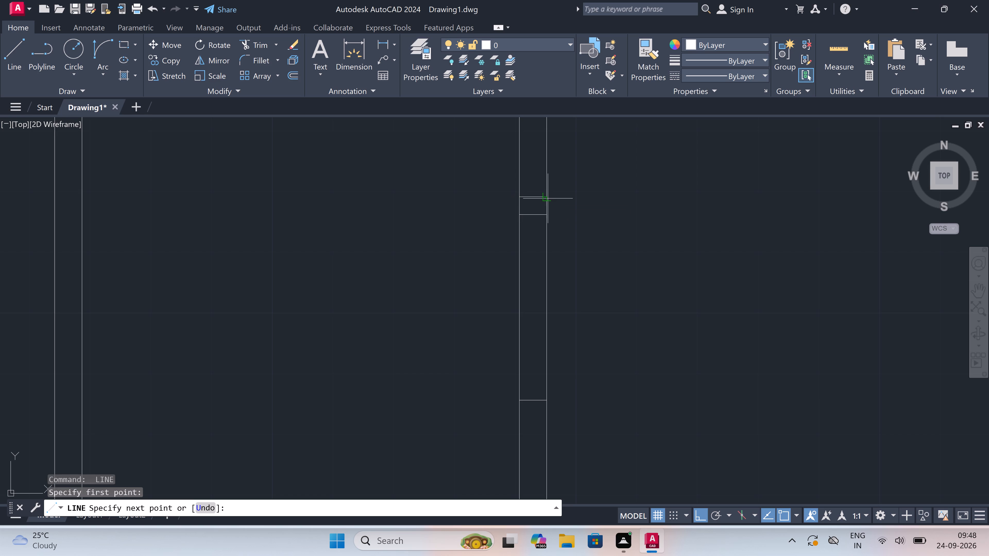
left_click(547, 198)
key("Escape")
Trim the wall lines between the topmost and lowest jambs, and remove the leftover middle jamb line.
type("tr")
key("space")
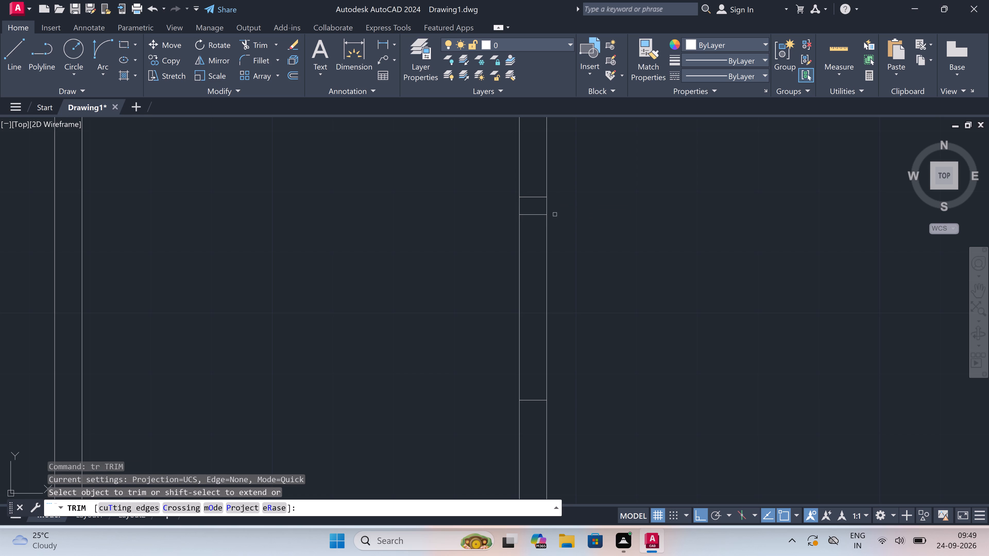
left_click(553, 205)
left_click(499, 212)
left_click(502, 212)
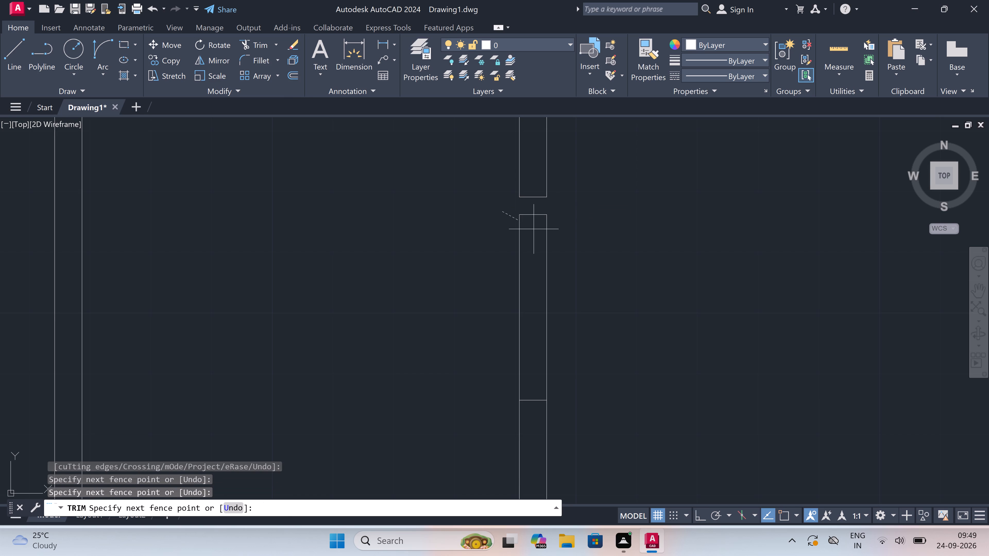
left_click(588, 257)
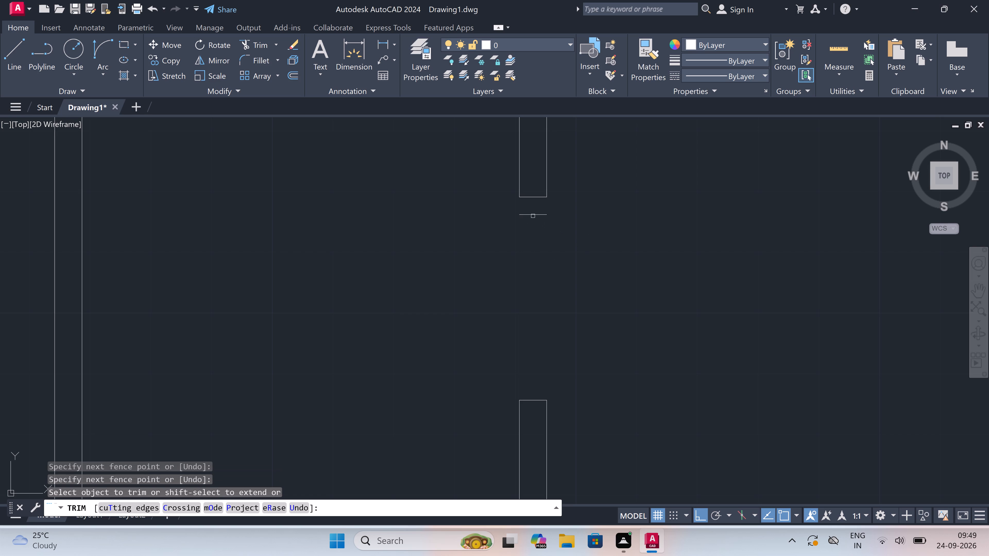
left_click(532, 214)
key("Escape")
Draw an L-shaped counter line in the upper-left room, about 4'-8" left from the wall stub above the opening, then down to the lower wall.
scroll(525, 249, "down", 2)
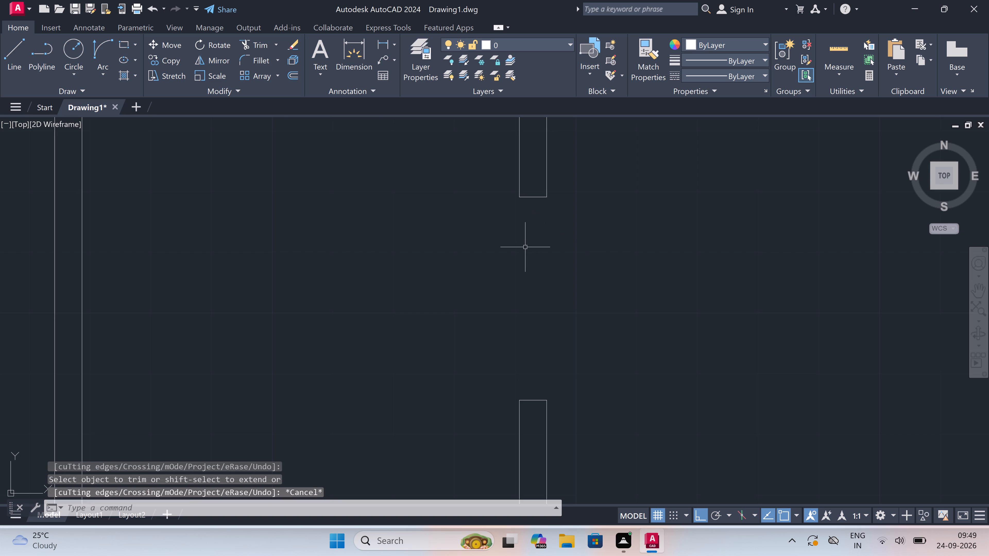
type("l")
key("space")
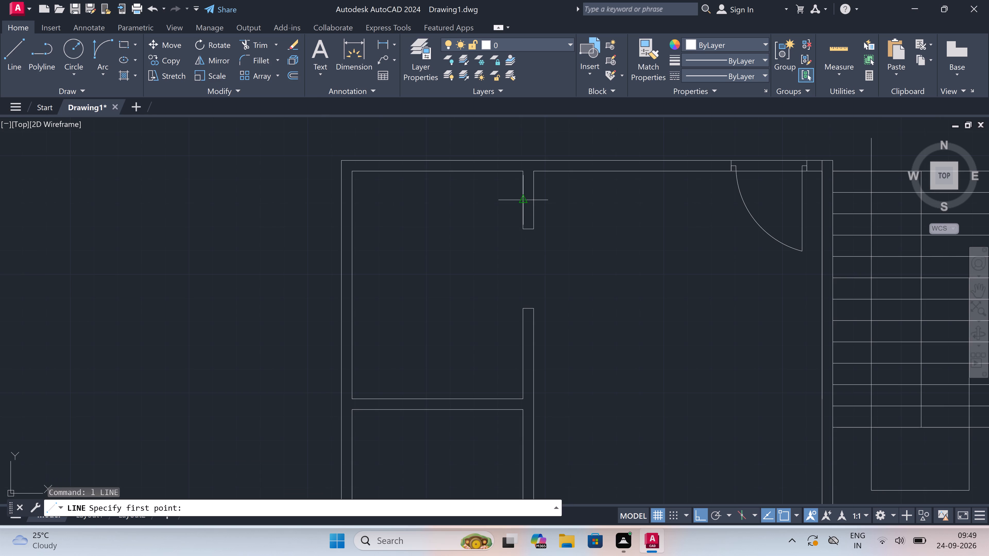
left_click(523, 211)
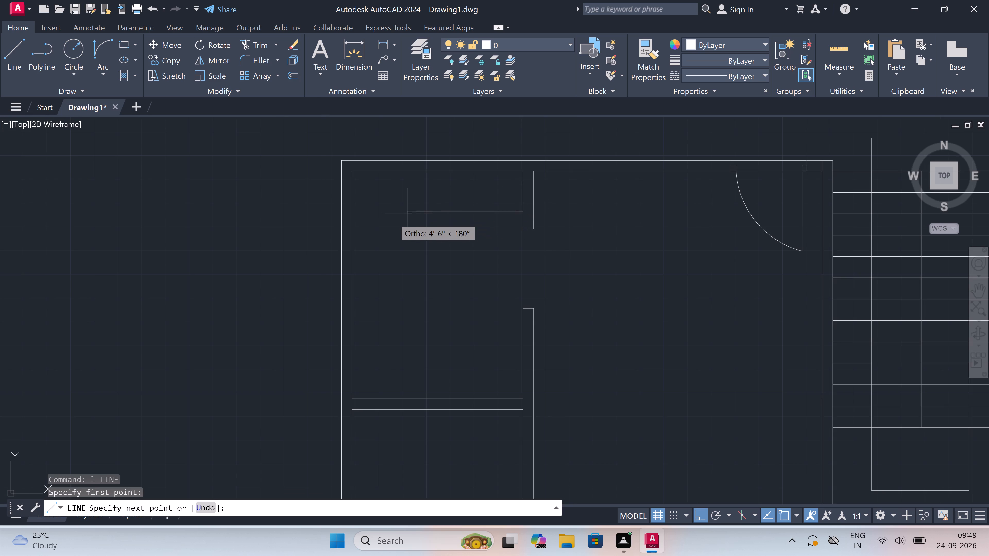
left_click(391, 213)
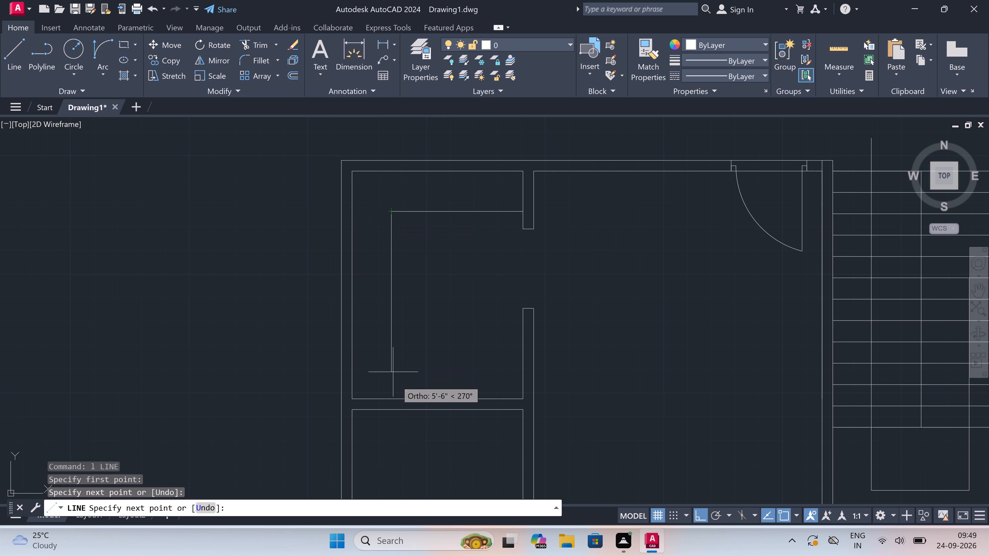
left_click(394, 396)
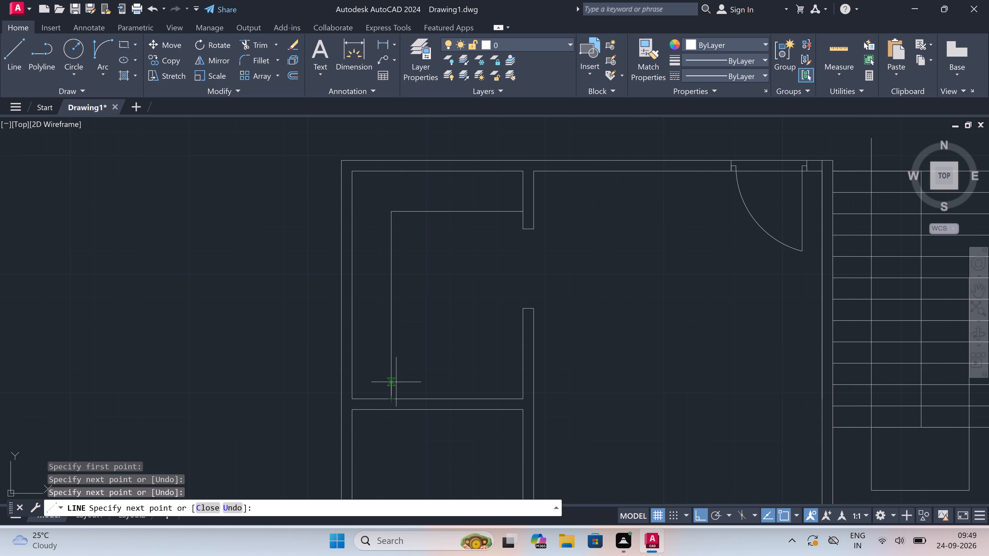
key("Escape")
In the small room below the counter room, draw a jamb line across its right wall near the upper corner, with a 2" stop down from the midpoint.
scroll(462, 313, "down", 5)
scroll(465, 359, "up", 3)
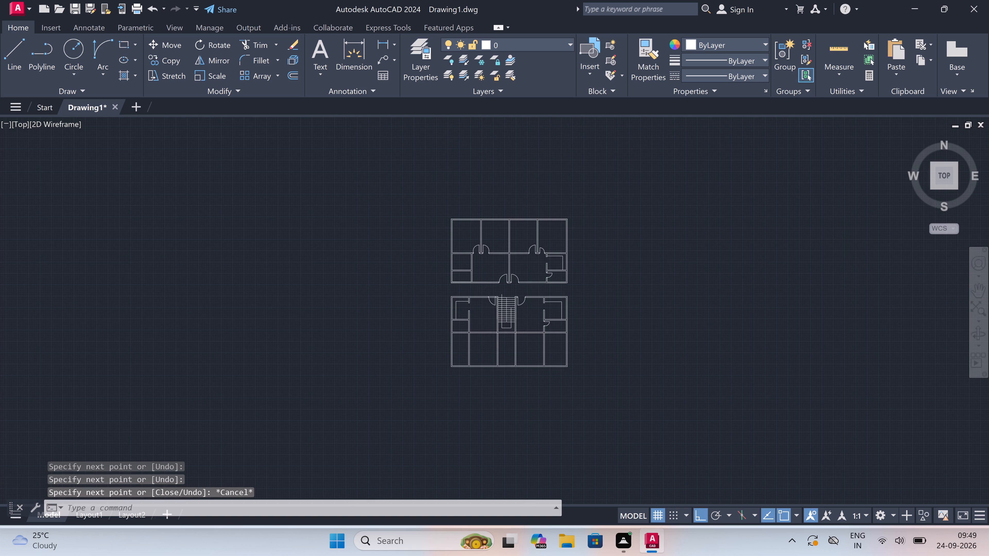
scroll(476, 200, "up", 3)
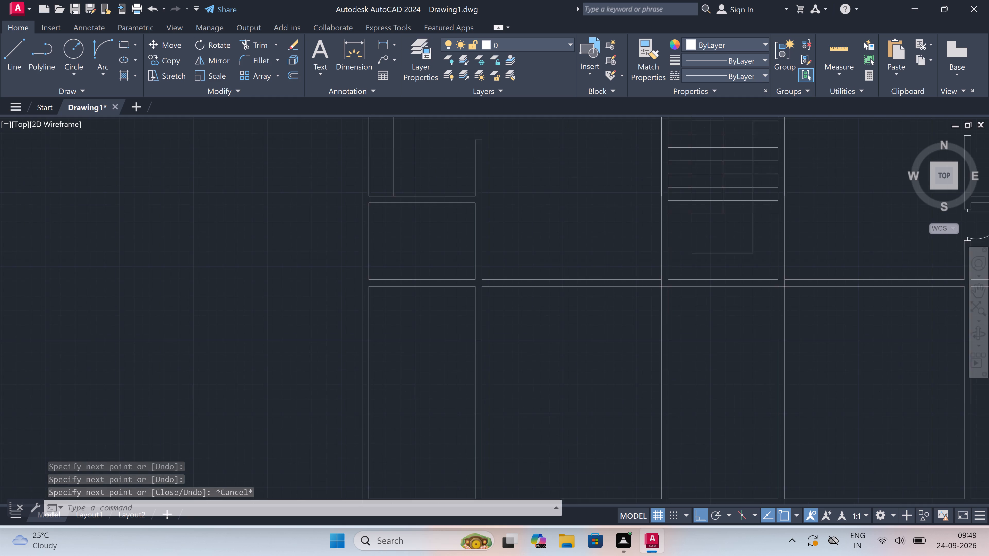
key("space")
scroll(476, 220, "up", 1)
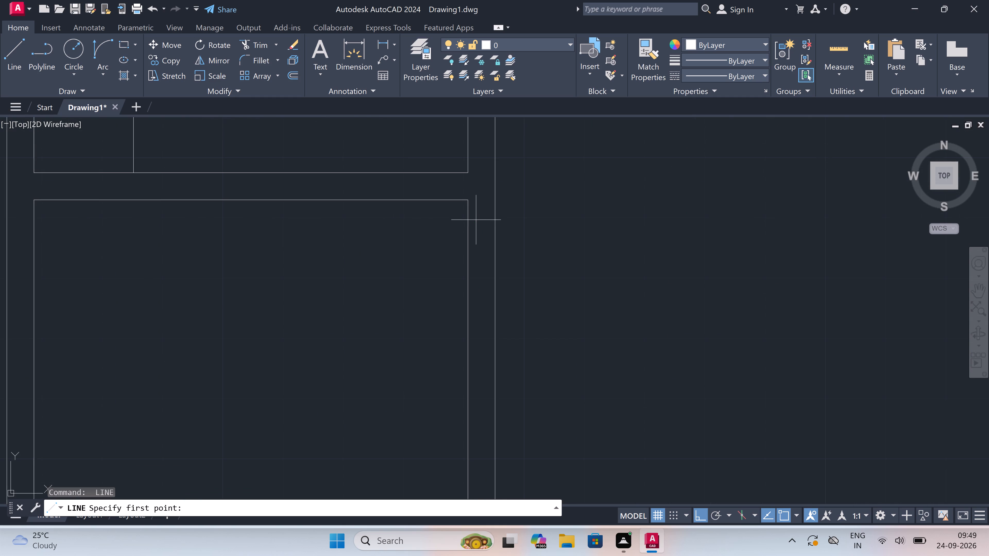
left_click(470, 231)
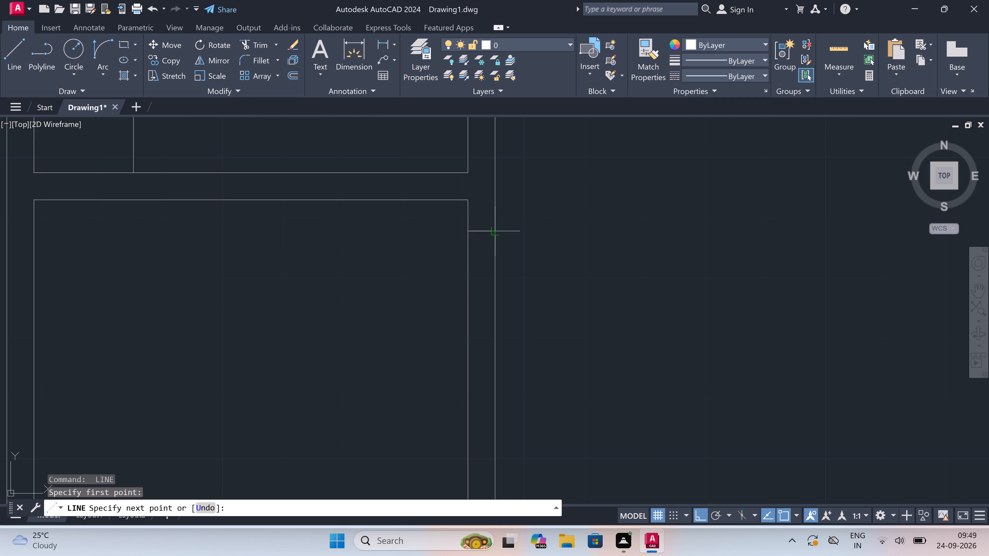
left_click(492, 234)
left_click(485, 234)
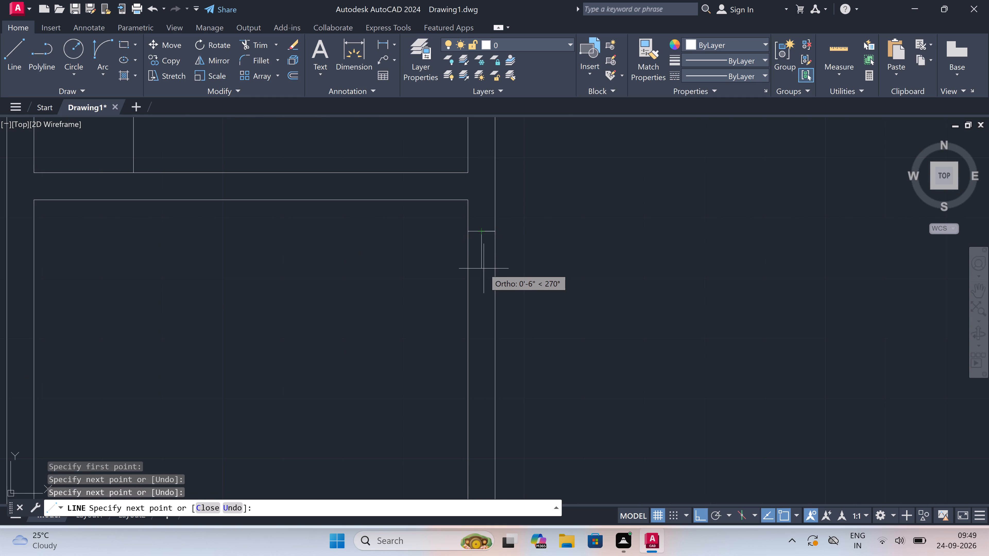
type("2\"")
key("space")
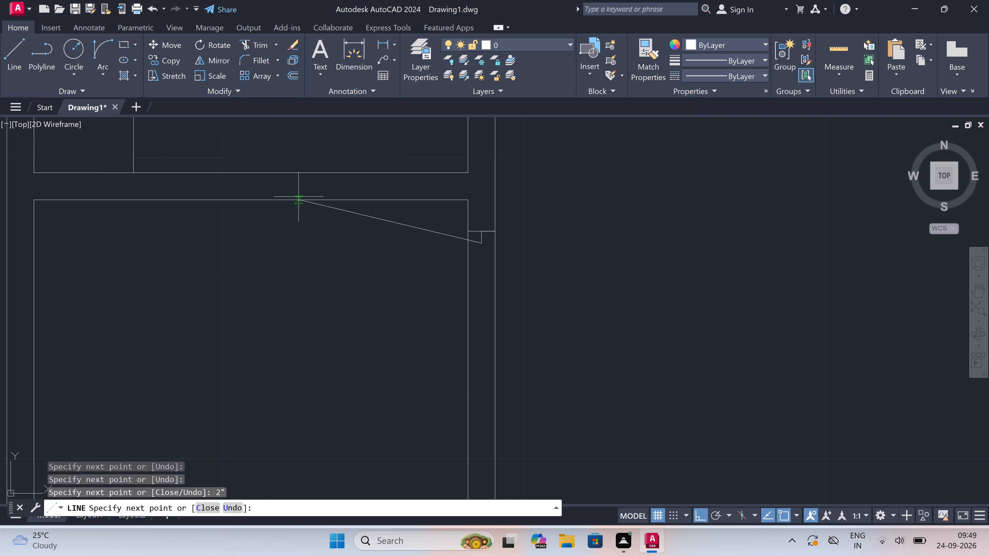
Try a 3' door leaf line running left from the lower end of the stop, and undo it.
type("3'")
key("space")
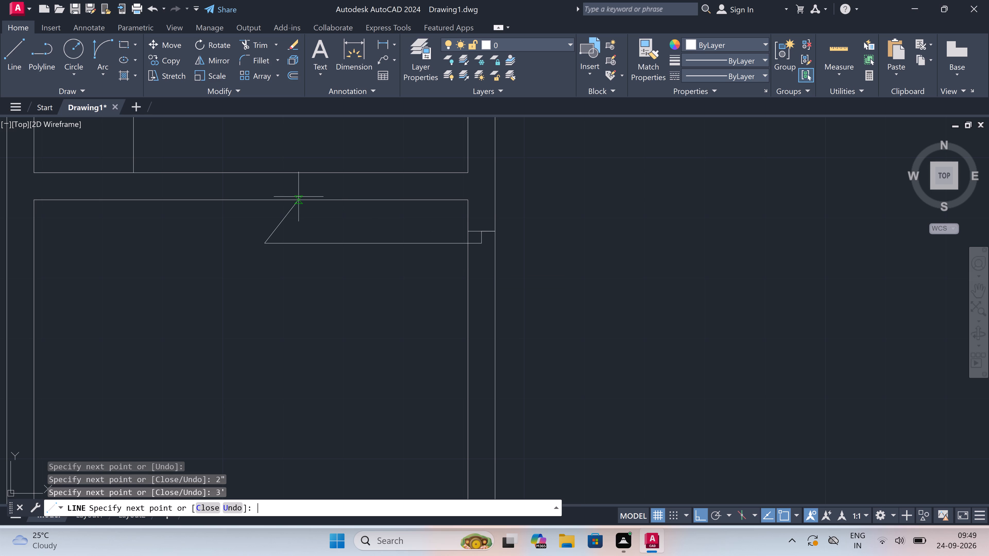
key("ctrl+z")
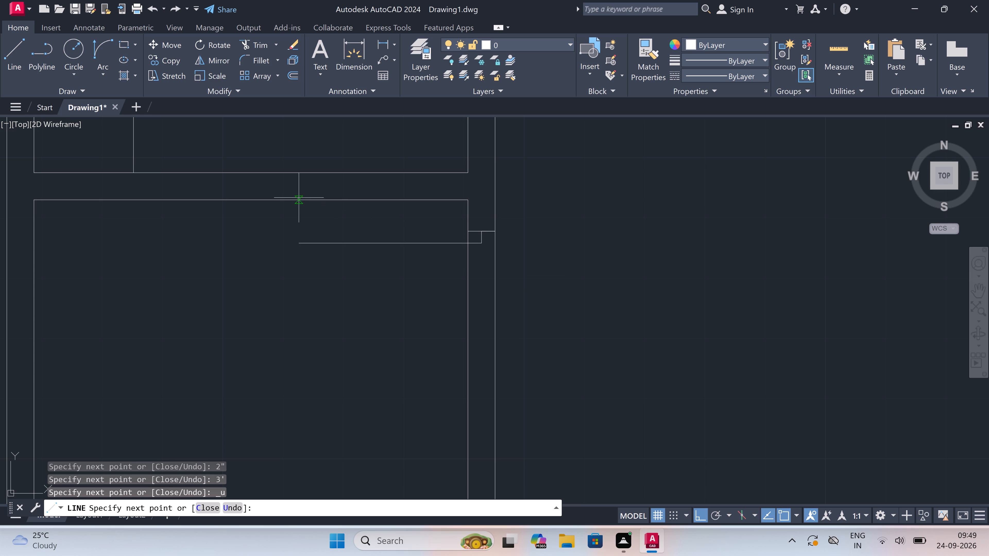
Draw a 2' door leaf line running left into the room from the lower end of the stop.
type("2'")
key("space")
key("Escape")
Draw a second jamb line across the same wall below the door leaf, and start a stop line upward from its midpoint.
key("space")
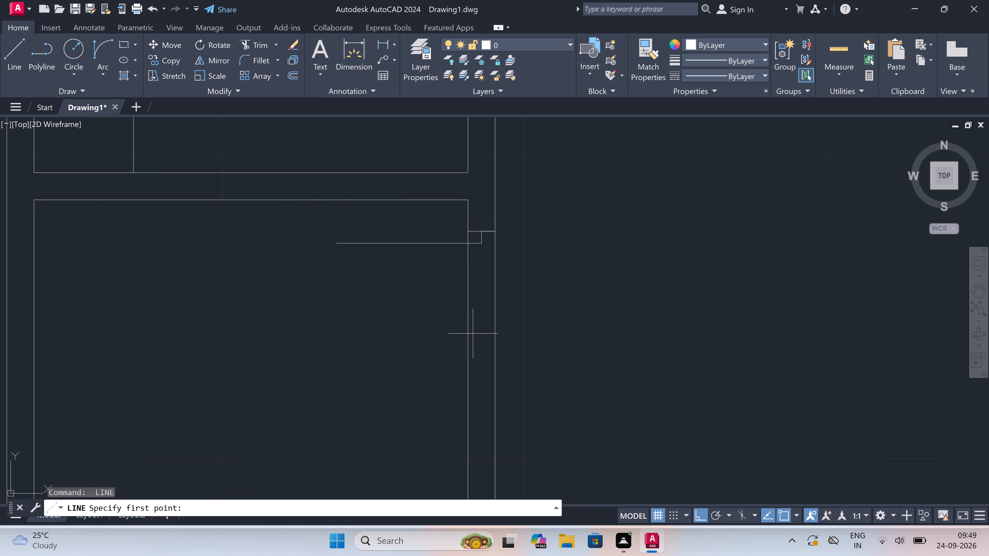
left_click(467, 367)
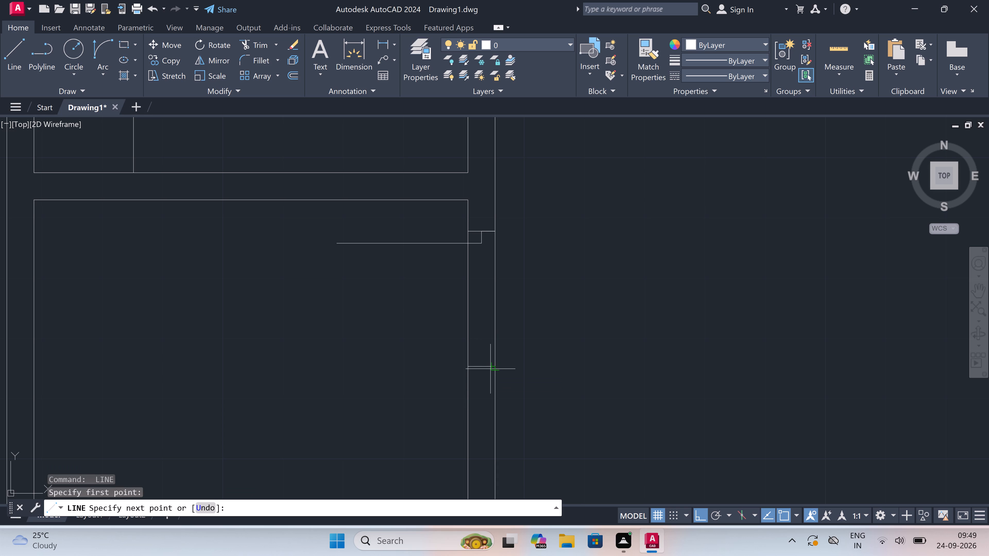
left_click(493, 368)
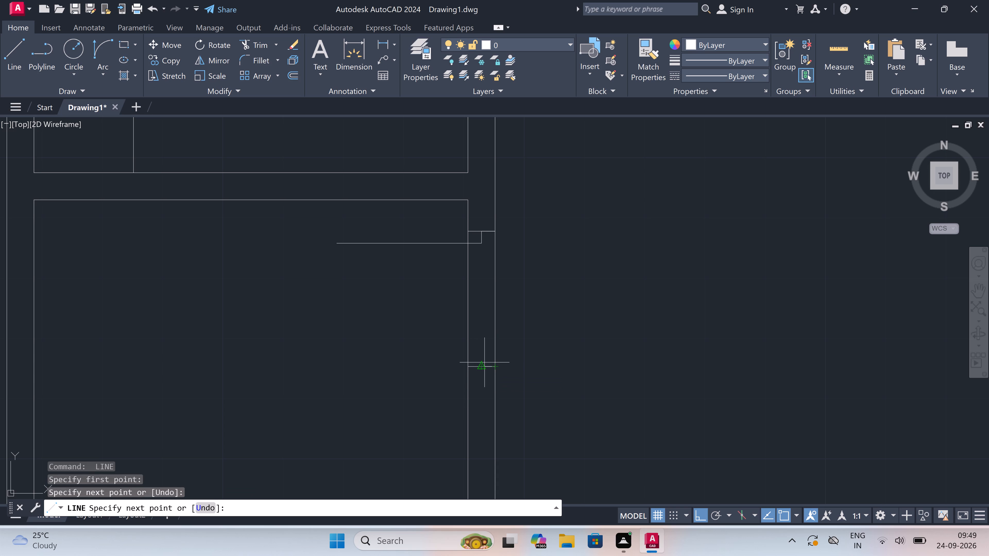
left_click_drag(483, 365, 483, 361)
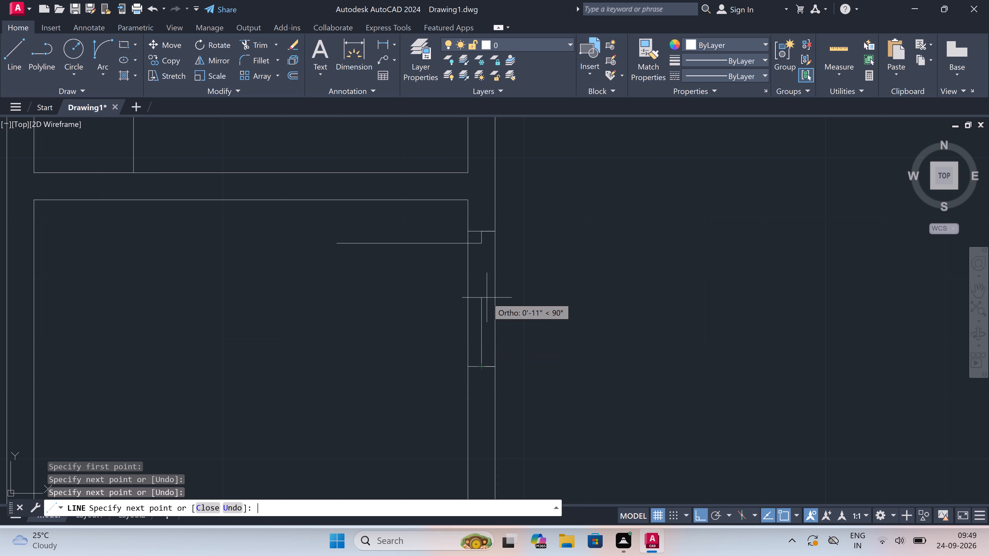
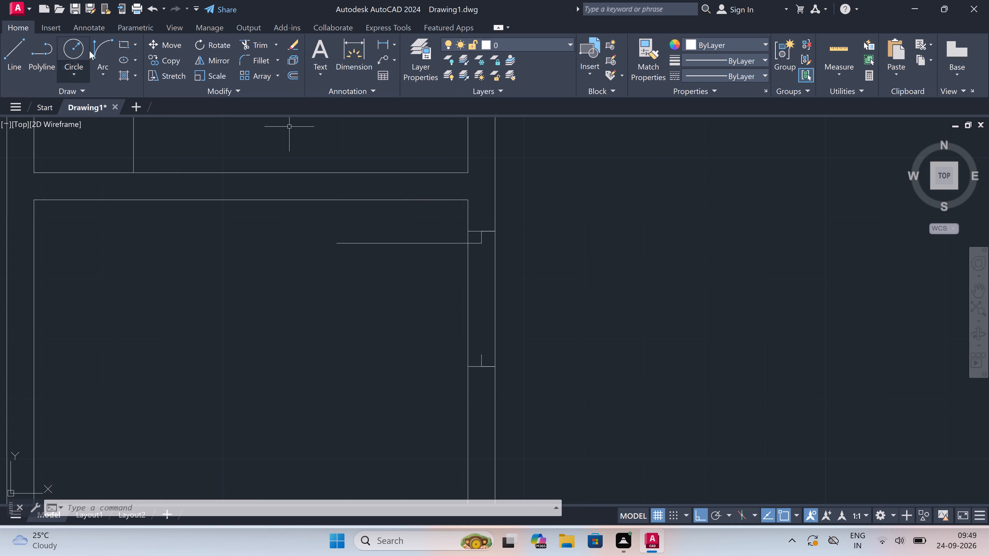
Draw the door swing arc from the leaf's free end to the top of the lower stop, tangent downward at the leaf.
left_click(102, 37)
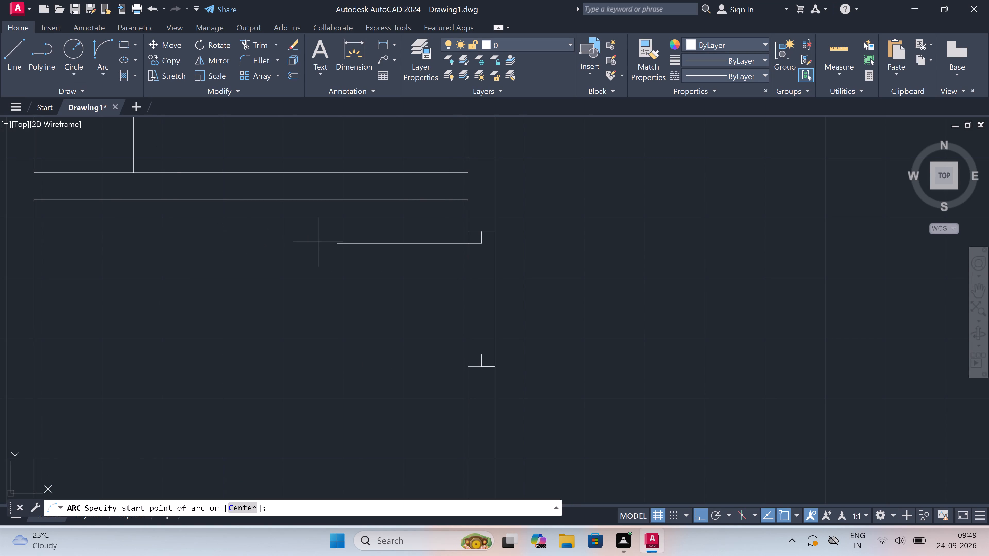
left_click(336, 242)
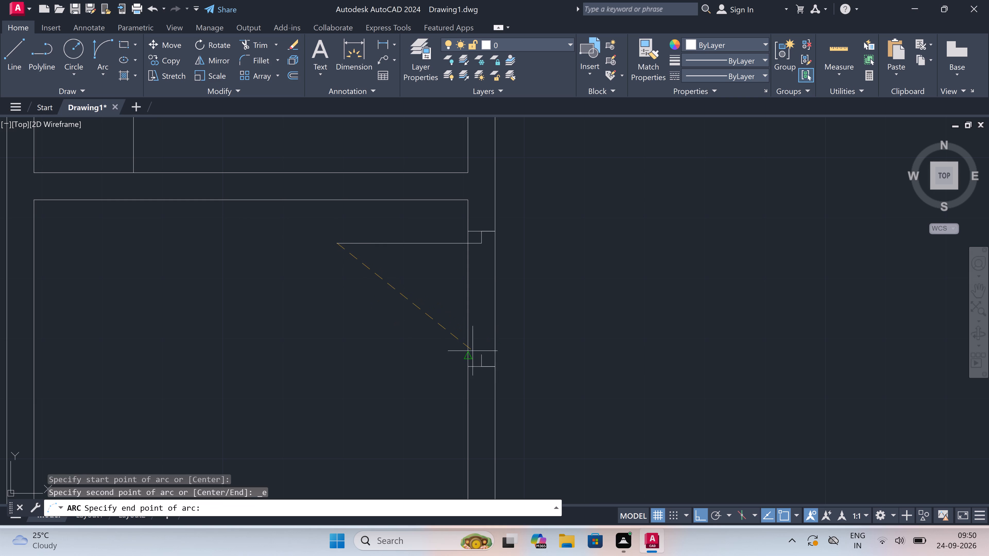
left_click(479, 354)
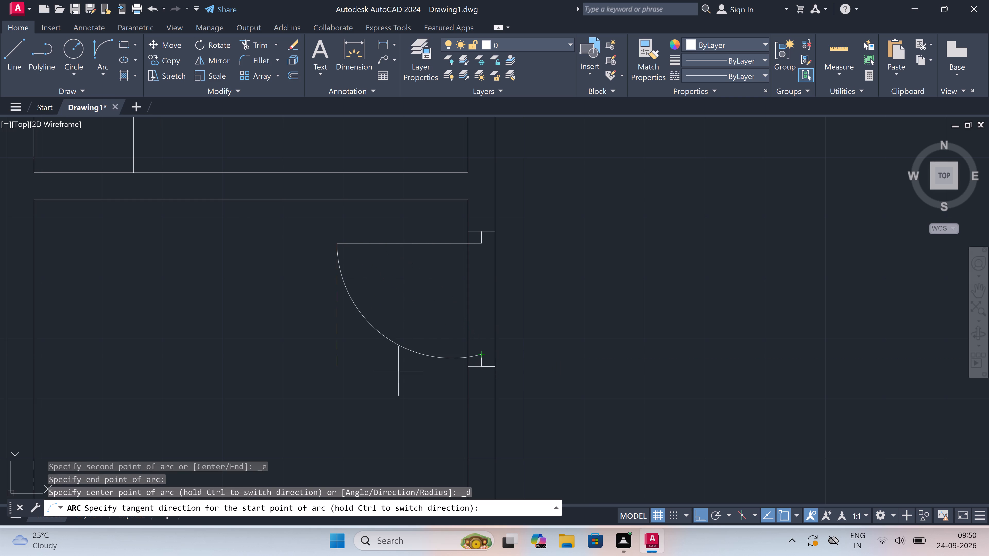
left_click(373, 377)
Trim both wall lines between the two jambs of the small room's new door to clear the opening.
key("t")
key("r")
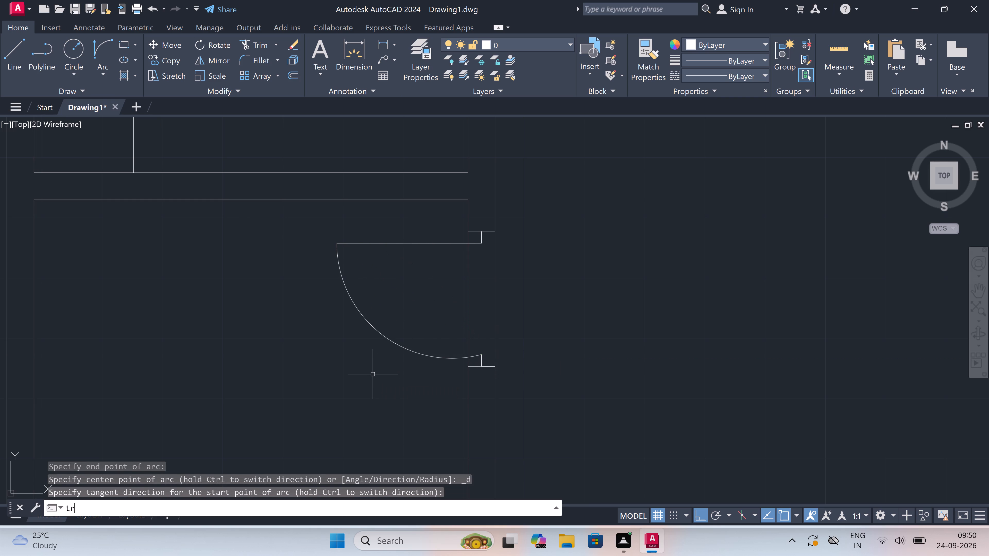
key("space")
left_click(411, 301)
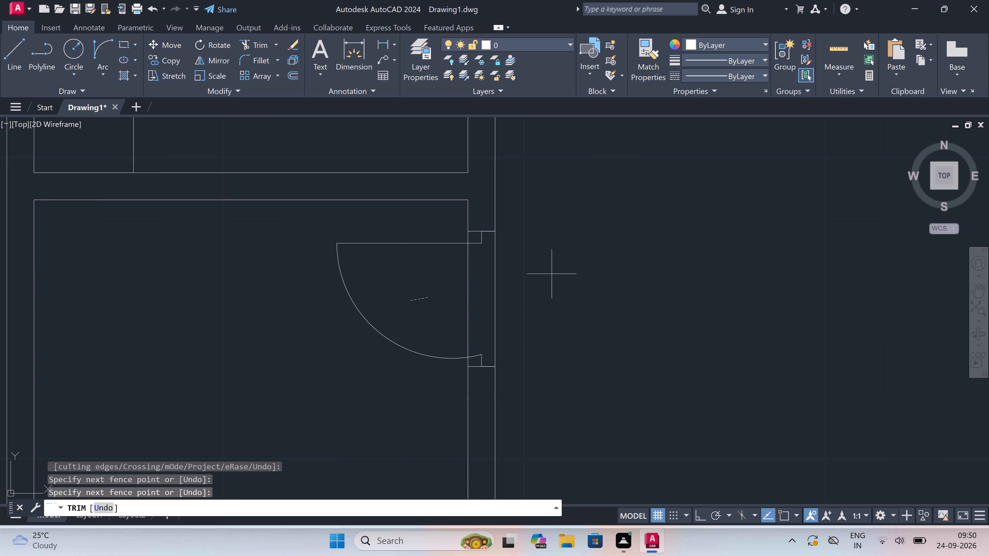
left_click(558, 273)
scroll(498, 289, "down", 7)
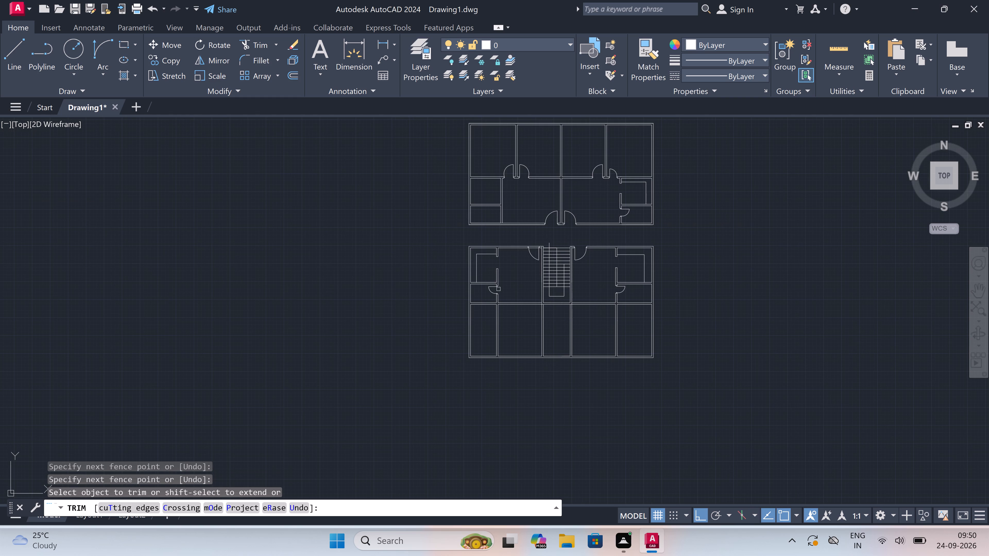
key("Escape")
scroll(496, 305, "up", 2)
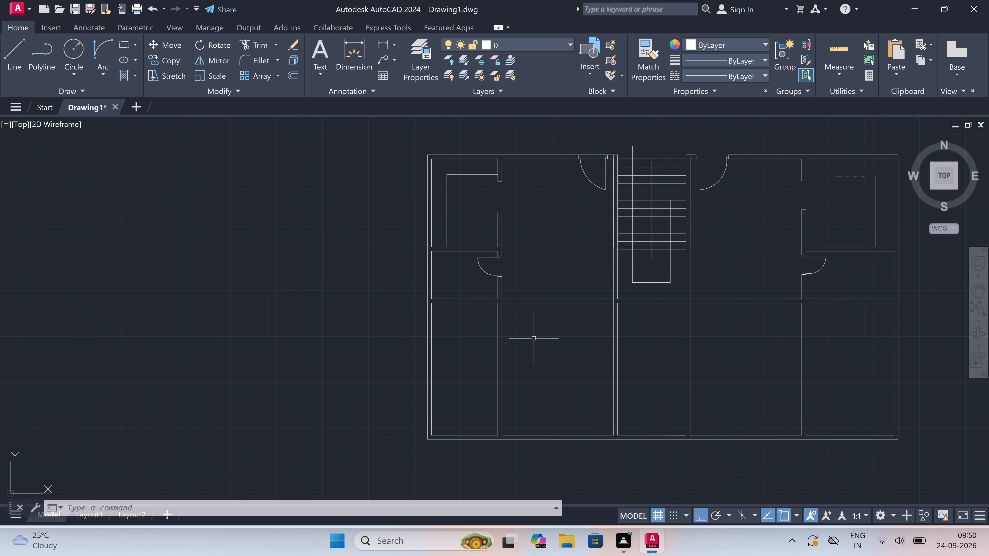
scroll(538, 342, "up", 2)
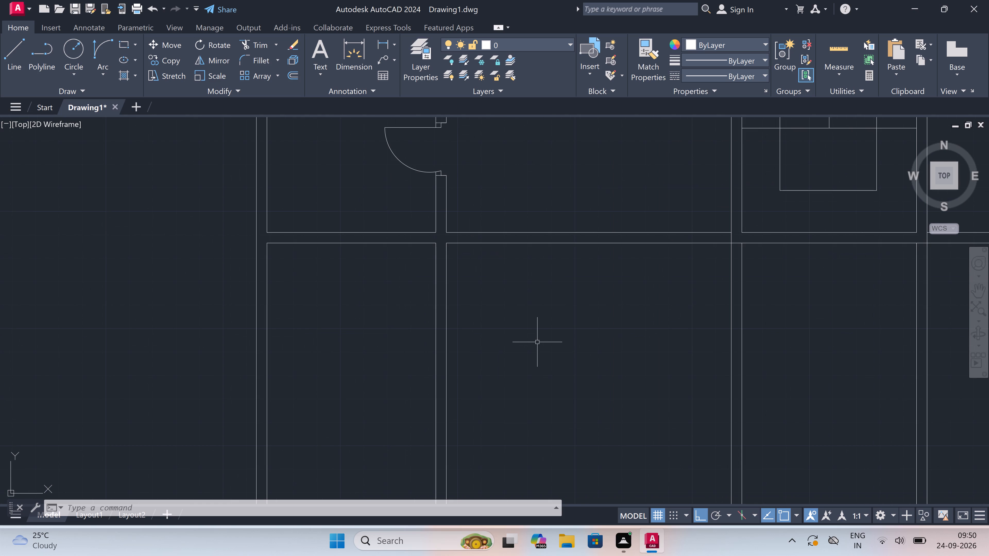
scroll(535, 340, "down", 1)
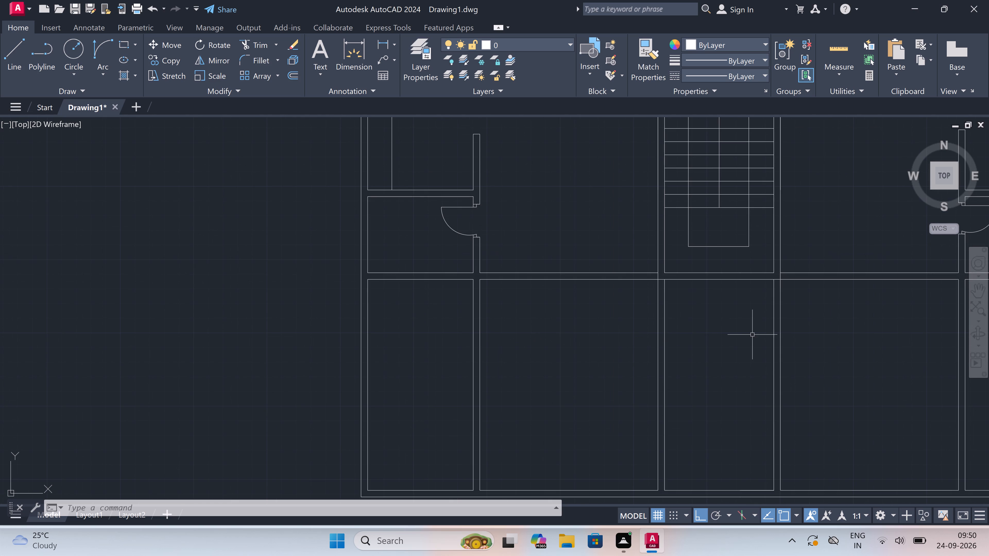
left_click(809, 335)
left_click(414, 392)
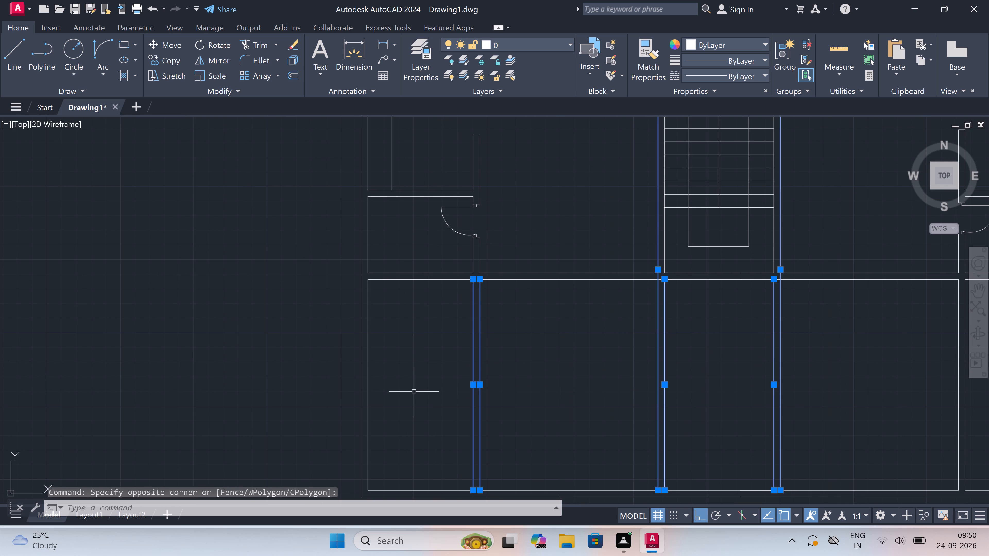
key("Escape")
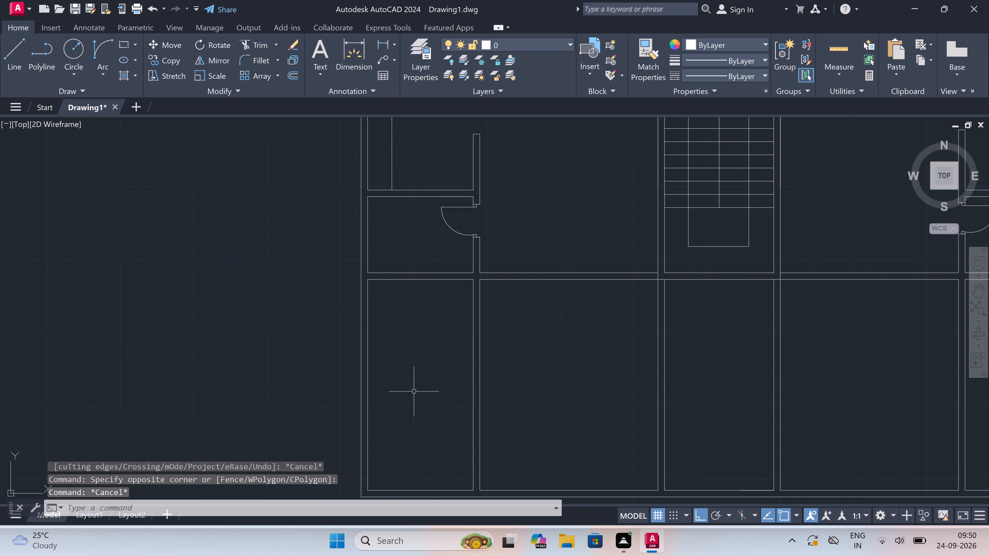
Trim away the three left-hand pairs of vertical partition lines in the bottom row of rooms.
type("tr")
key("space")
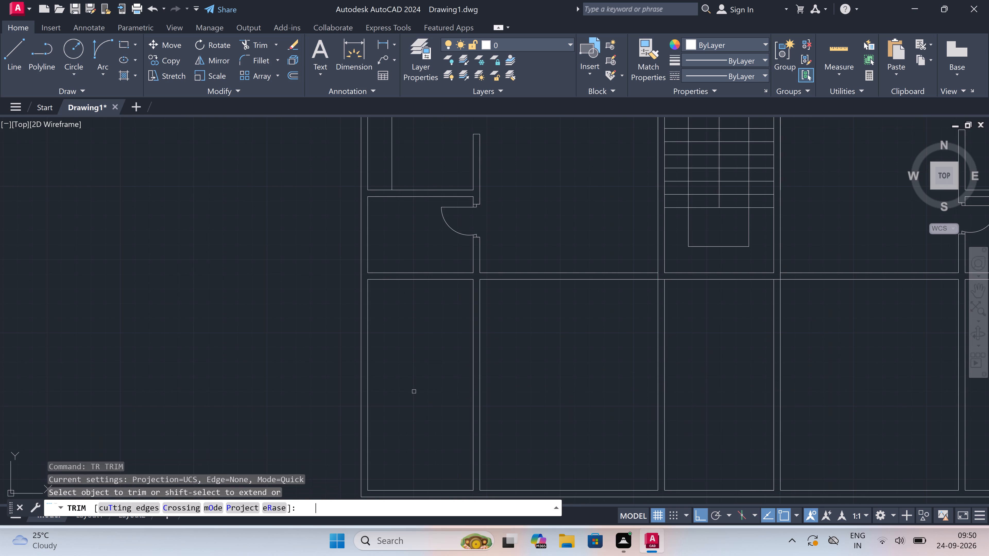
left_click_drag(414, 391, 427, 388)
left_click(809, 363)
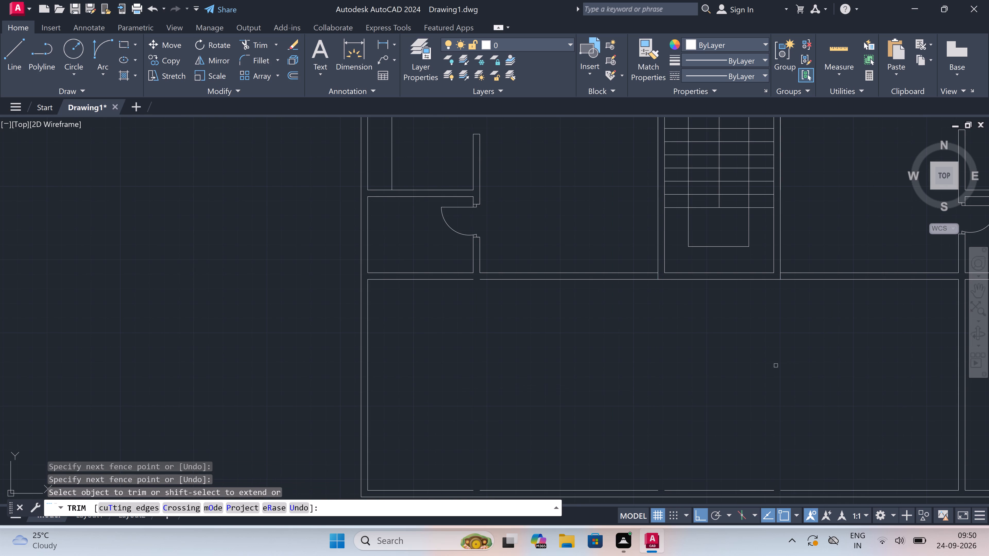
key("grave")
type("es")
key("Escape")
Extend the bottom row's upper and lower inner wall lines across the gaps left by the removed partitions.
type("ex")
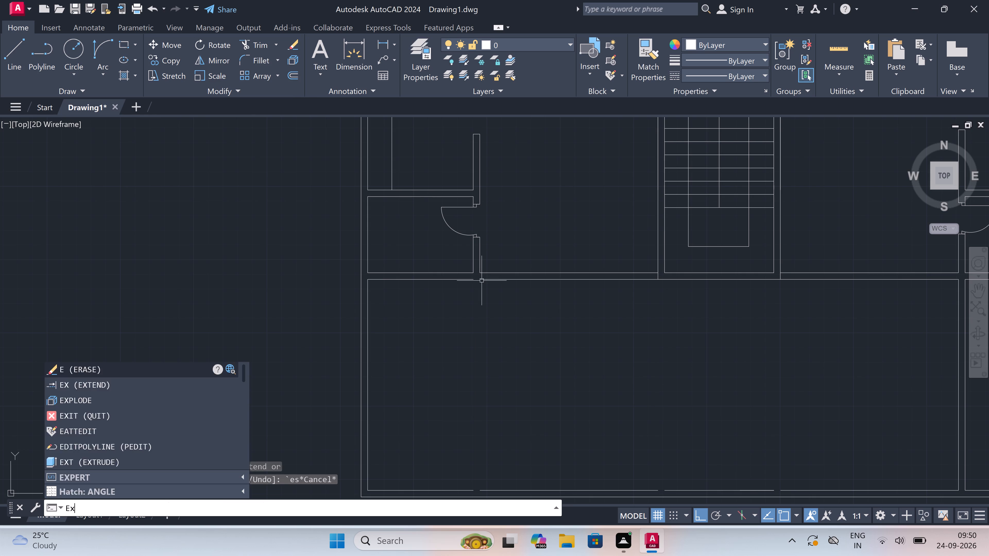
key("space")
left_click(458, 279)
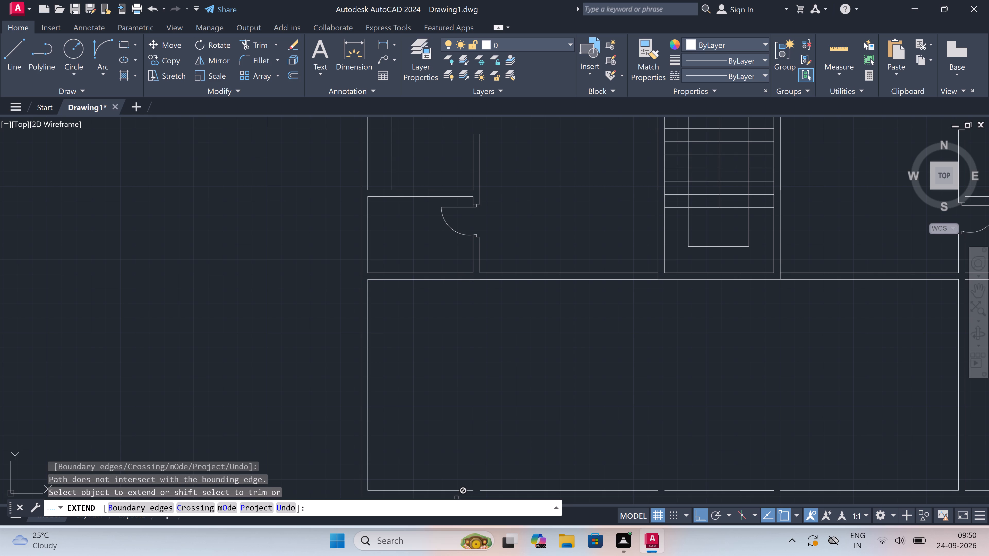
left_click(464, 491)
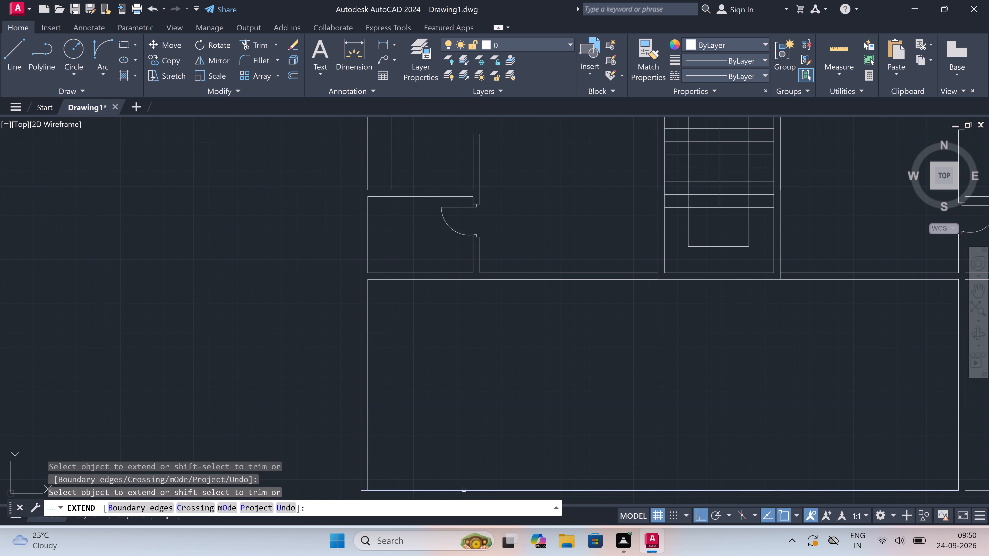
scroll(502, 411, "down", 2)
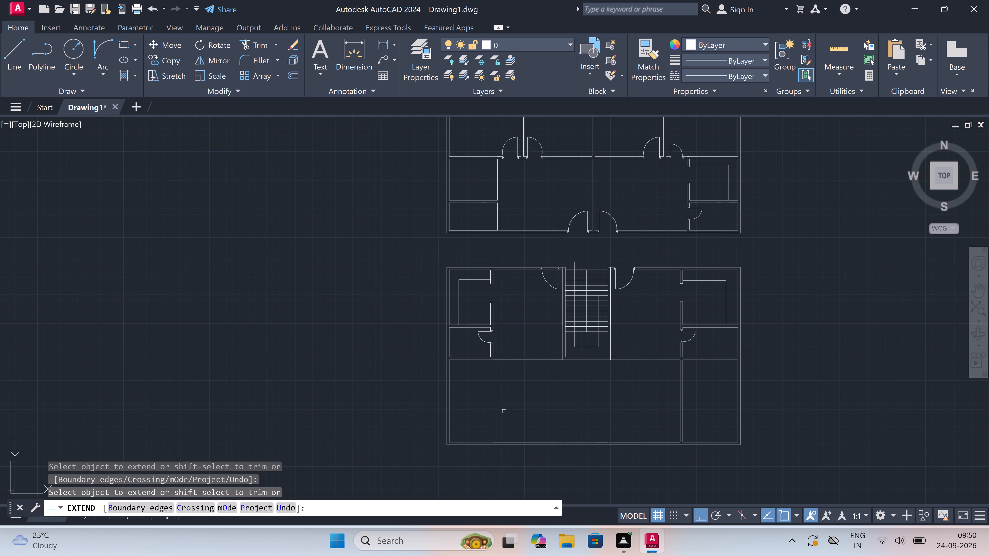
scroll(523, 419, "up", 1)
key("Escape")
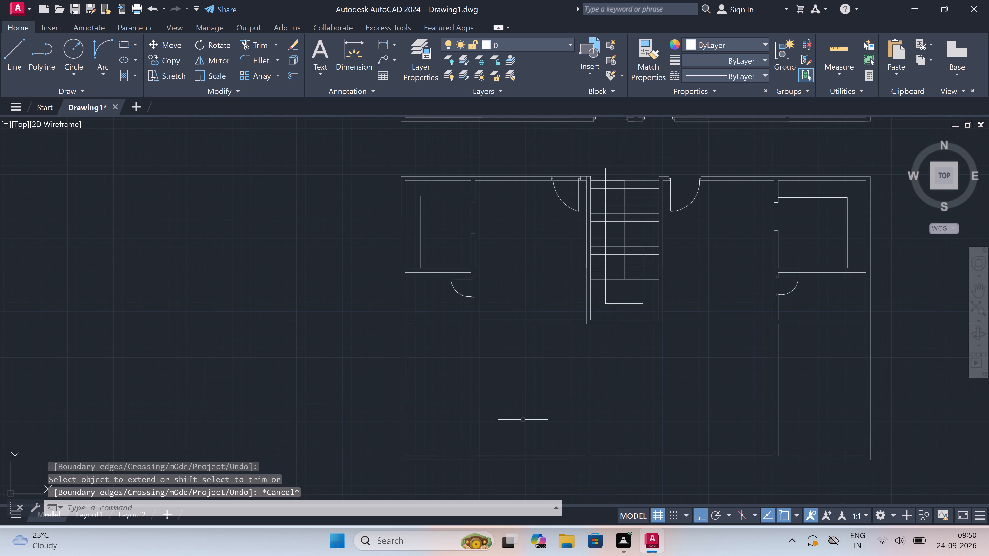
Trim away both lines of the remaining right-hand partition in the bottom row.
scroll(523, 420, "down", 1)
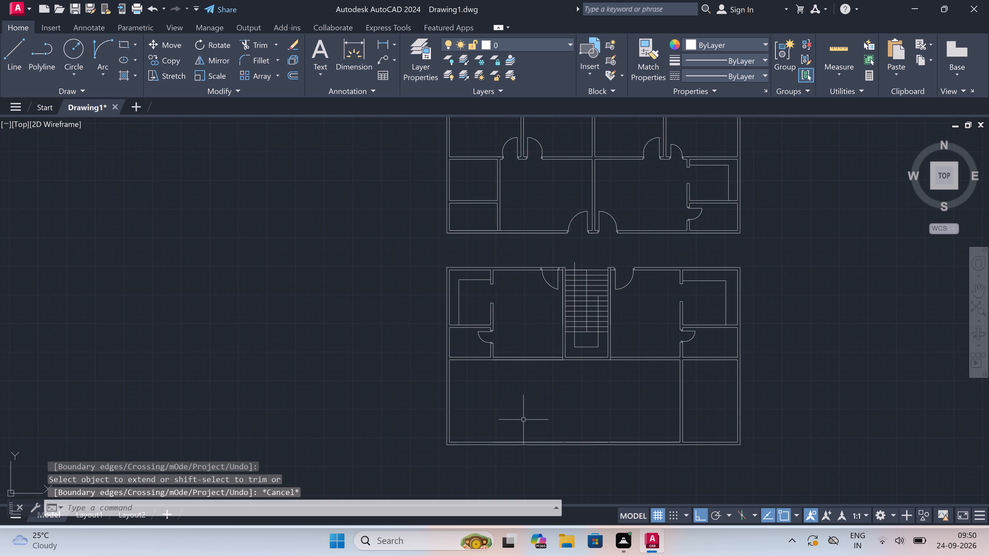
scroll(523, 420, "down", 1)
scroll(590, 402, "up", 2)
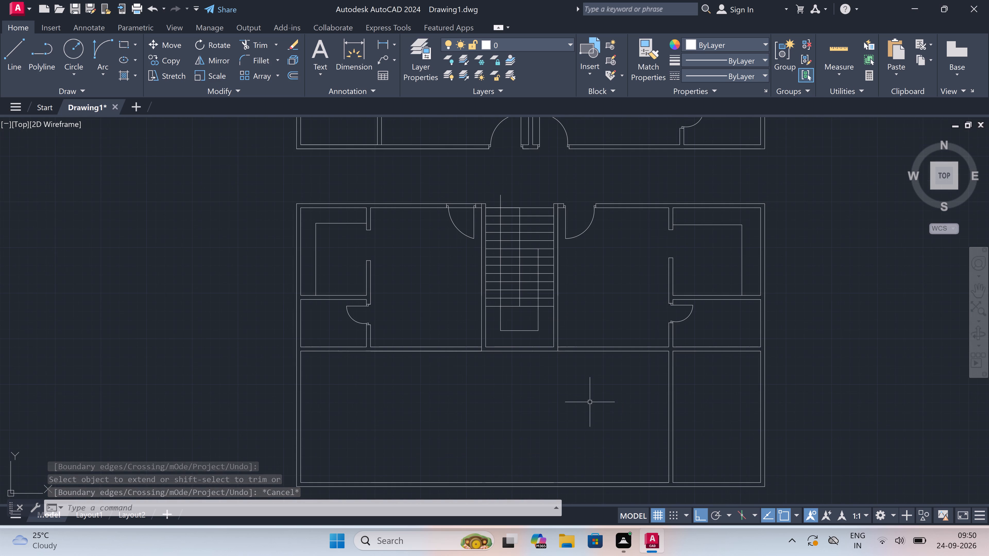
key("t")
key("r")
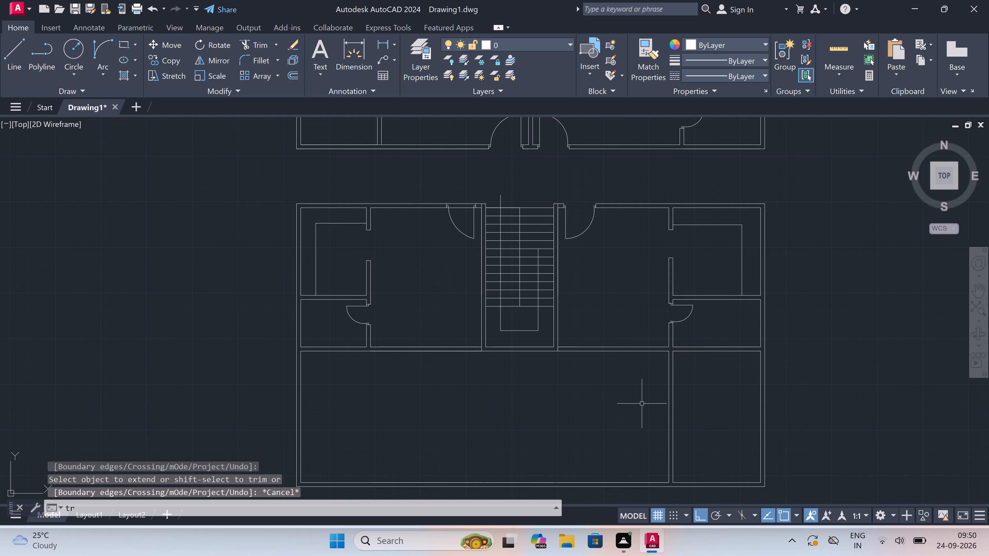
key("space")
left_click(669, 404)
left_click(676, 402)
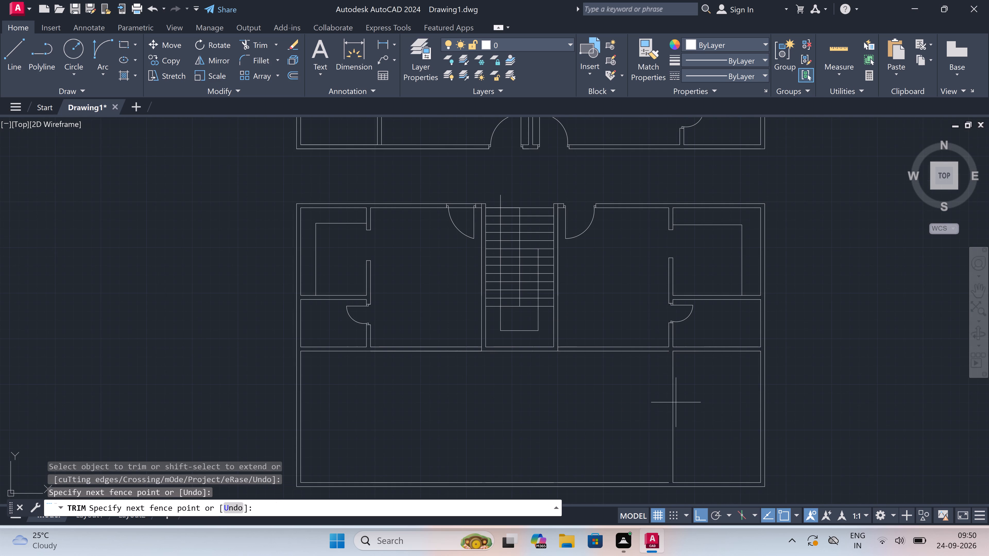
left_click(665, 405)
key("Escape")
Extend the upper and lower inner wall lines across the gaps left by the removed right-hand partition.
type("ex")
key("space")
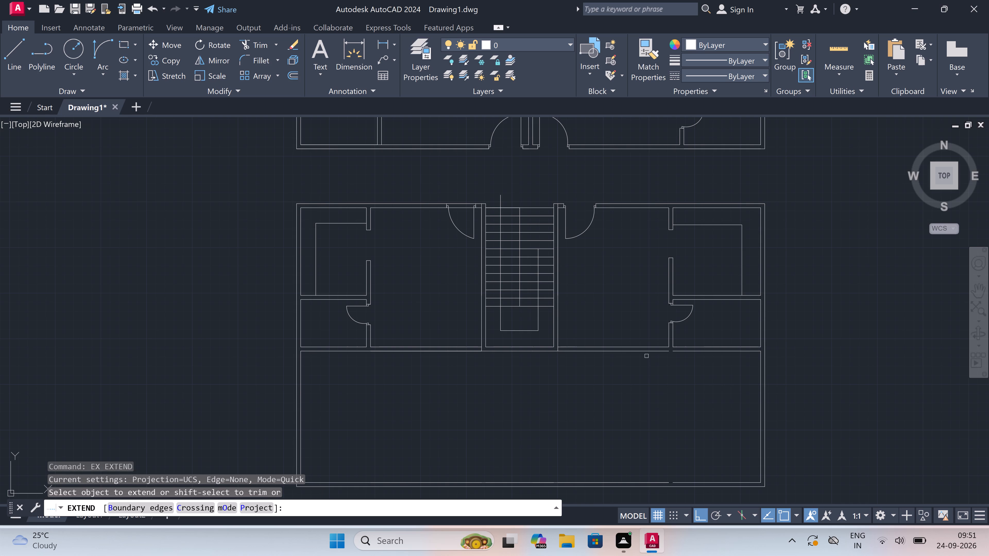
left_click(646, 350)
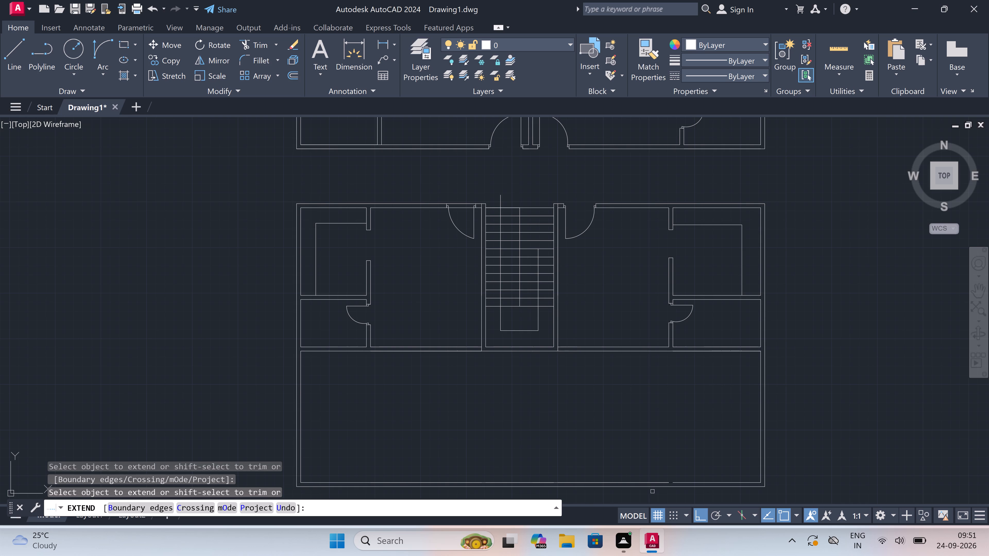
left_click(651, 483)
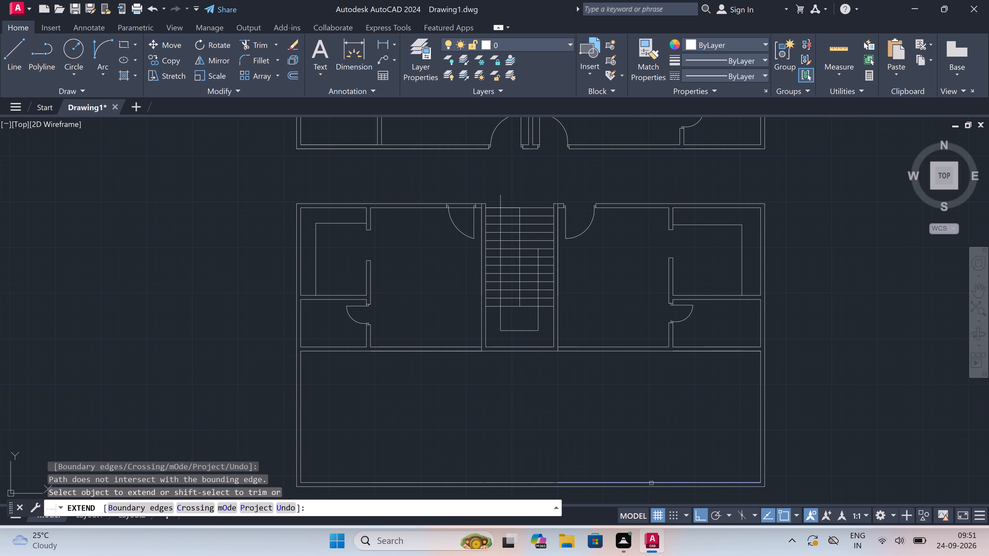
key("Escape")
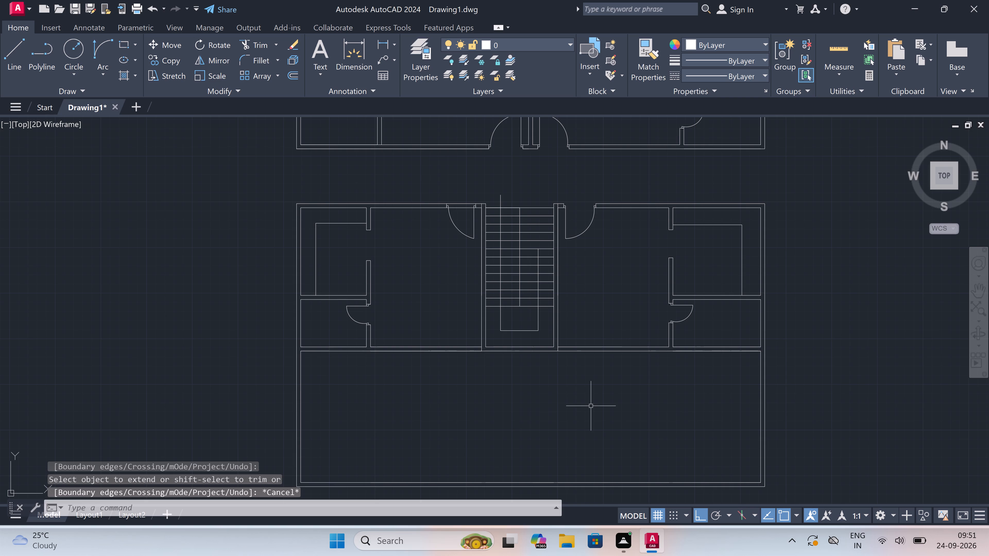
Offset the bottom room's left inner wall line 10'8" to the right.
key("o")
key("space")
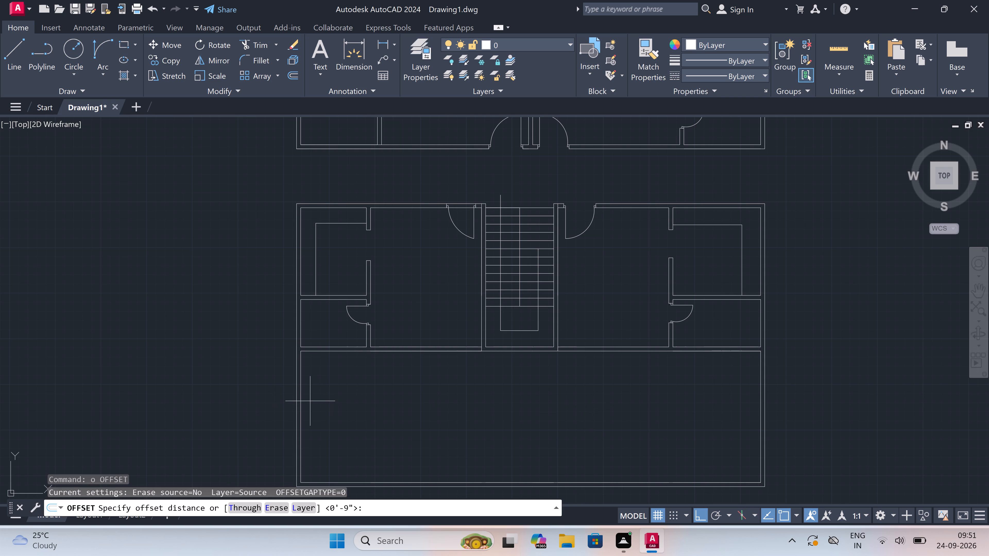
left_click(300, 394)
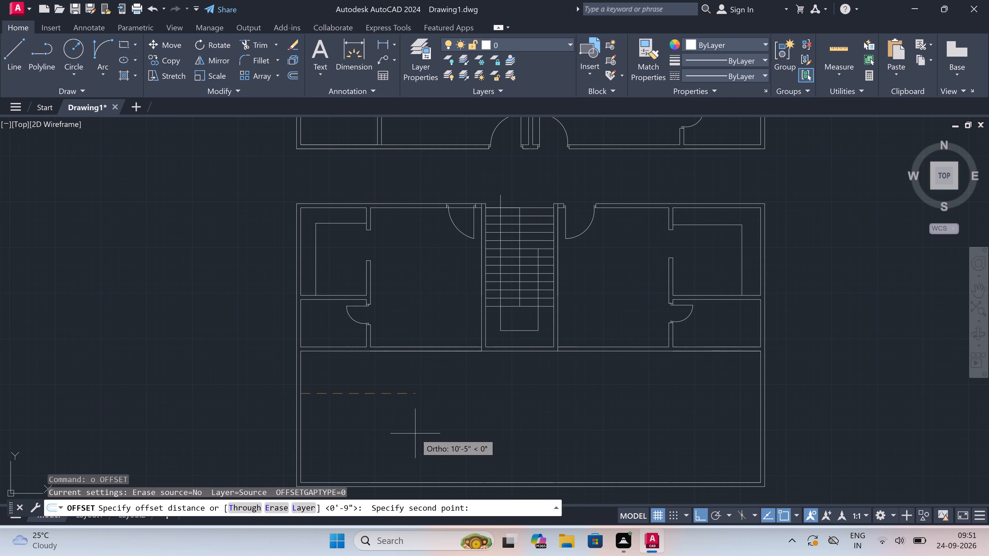
type("10'")
type("8\"")
key("space")
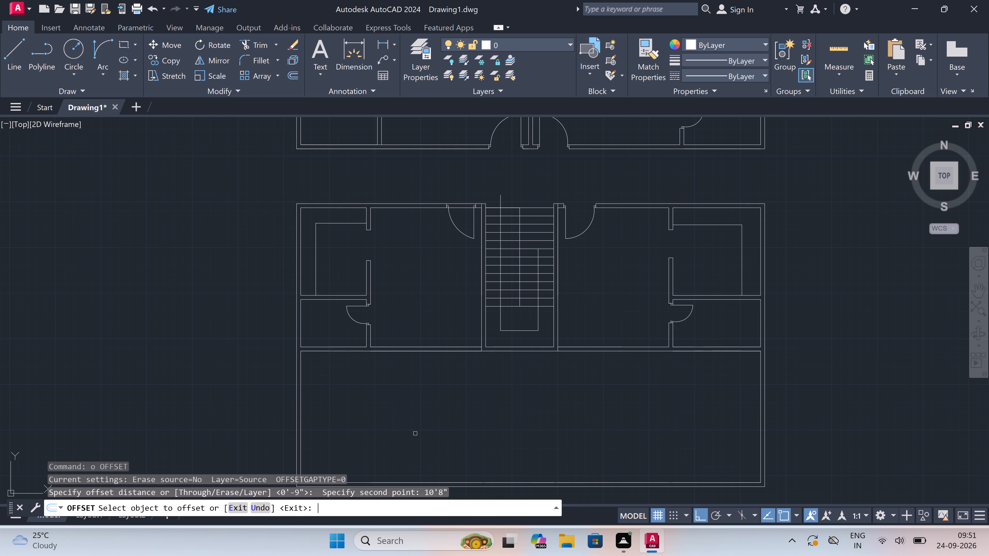
left_click_drag(301, 409, 308, 409)
left_click(345, 412)
key("Escape")
Offset the new bottom-row partition line 4.5" to the right to complete the first partition wall.
key("space")
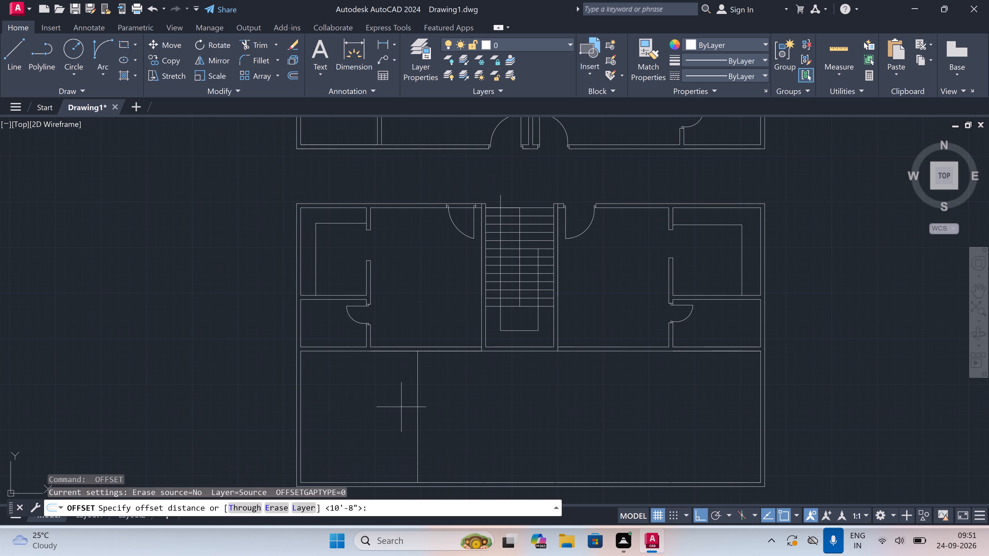
left_click_drag(418, 405, 429, 405)
type("4.5\"")
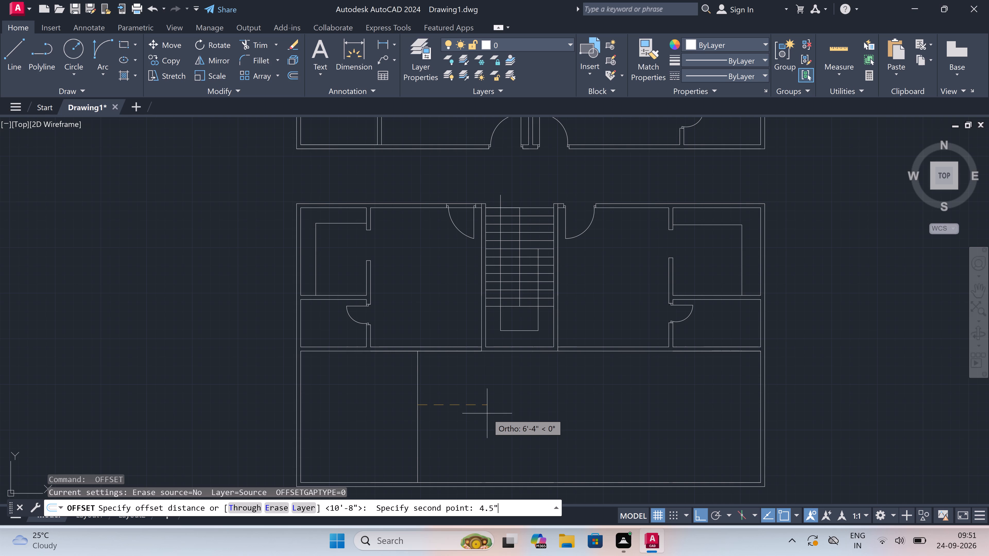
key("space")
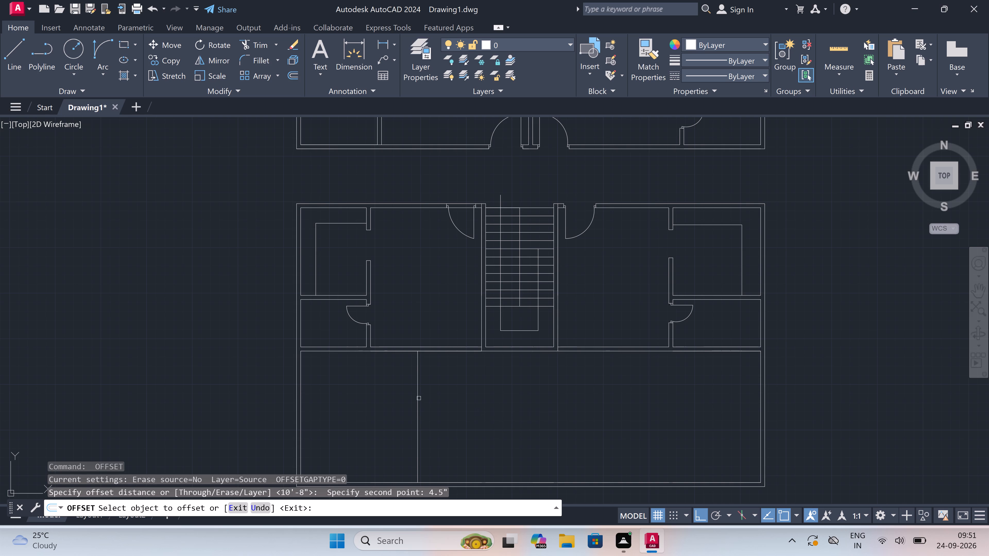
left_click(419, 398)
left_click(424, 398)
key("Escape")
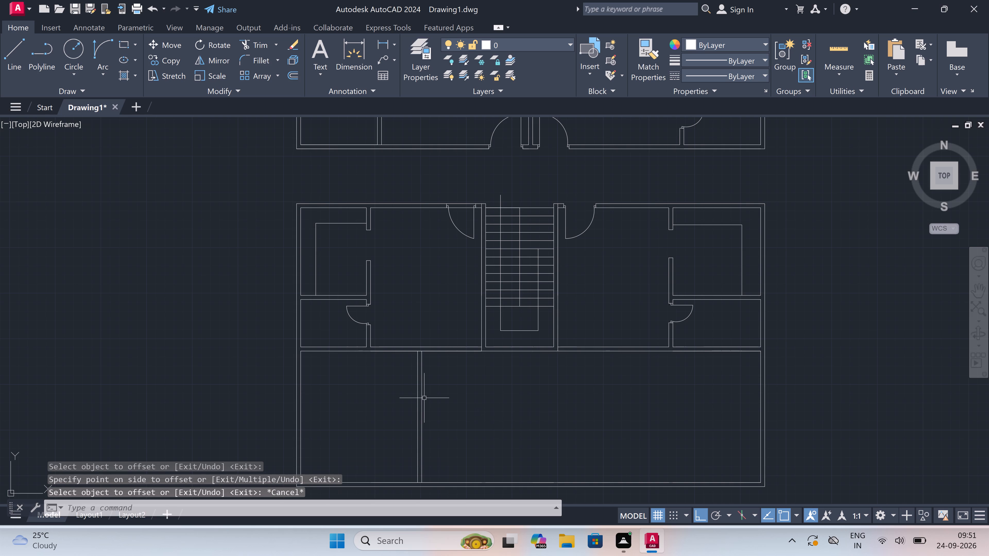
Offset the first bottom-row partition's right line 10'1" to the right to start the second partition.
key("space")
left_click(424, 397)
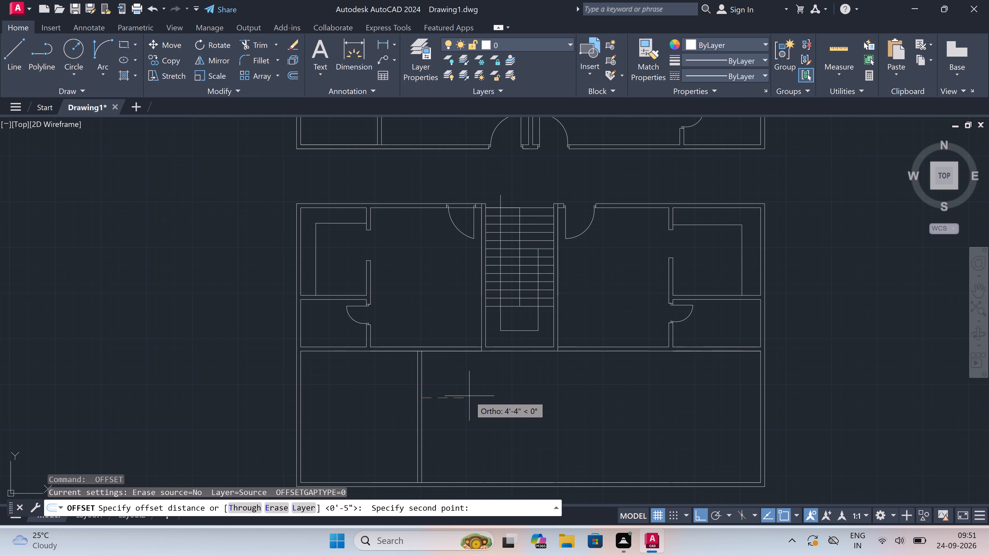
type("10'")
type("1\"")
key("space")
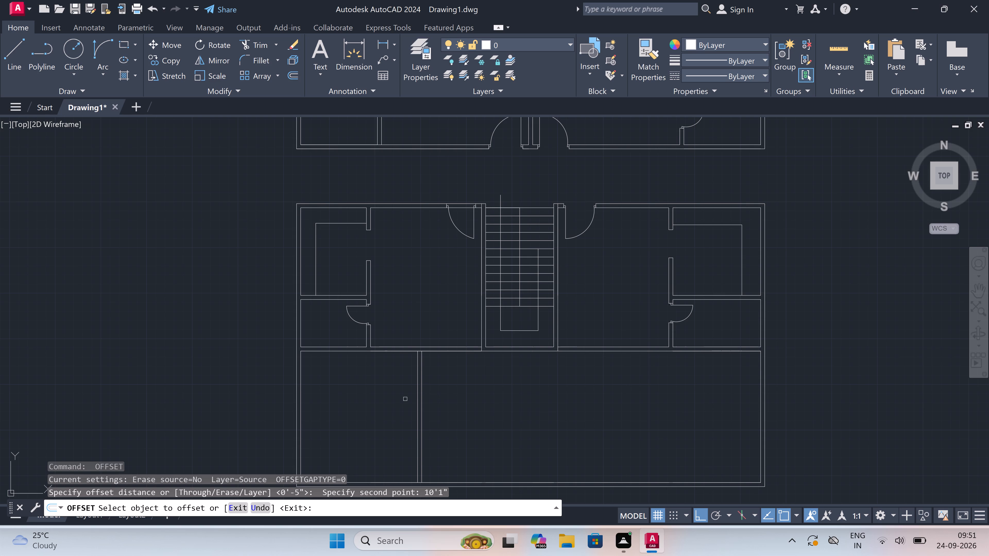
left_click(421, 394)
left_click(442, 395)
key("Escape")
Offset the second bottom-row partition's line 4.5" to the left to give the wall its thickness.
key("space")
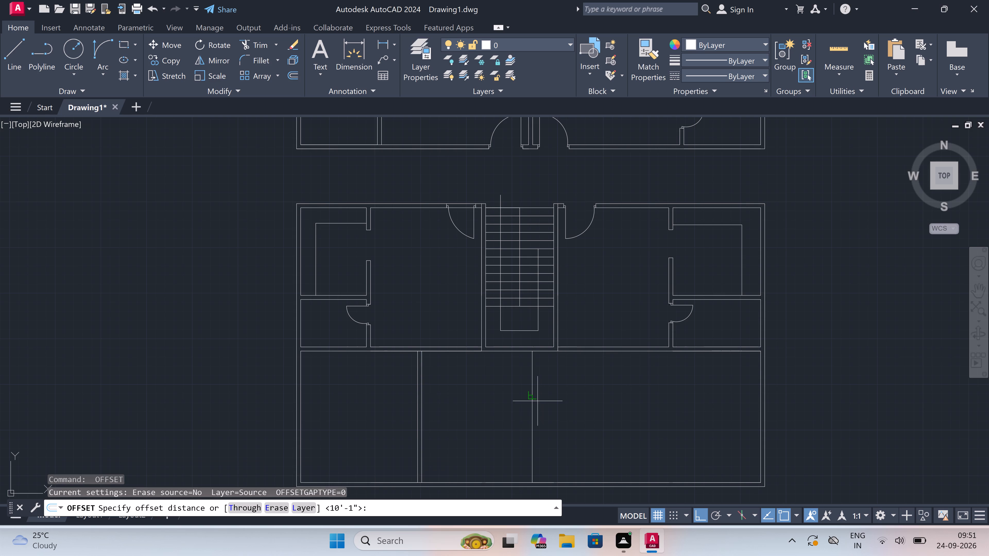
left_click(537, 401)
type("4.5\"")
key("space")
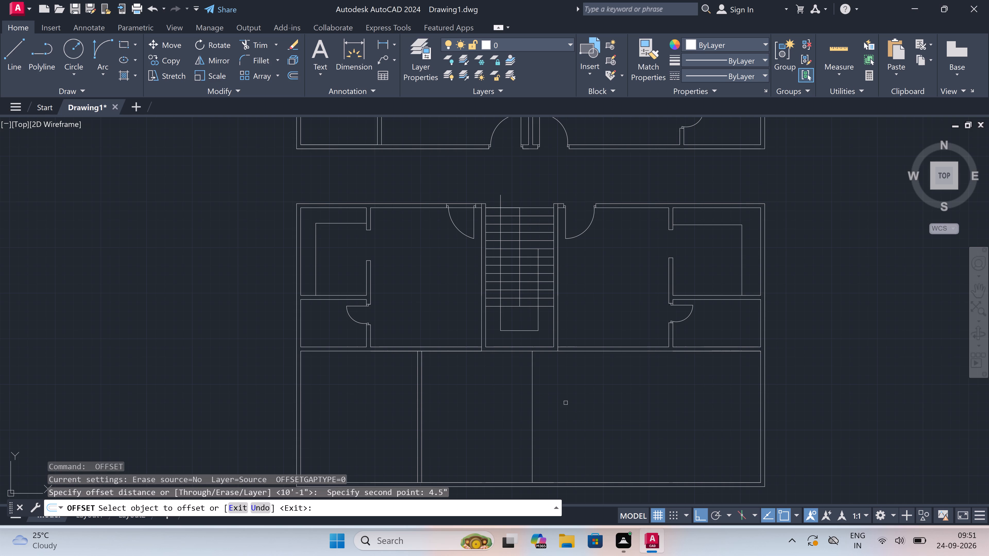
left_click(531, 398)
left_click(517, 402)
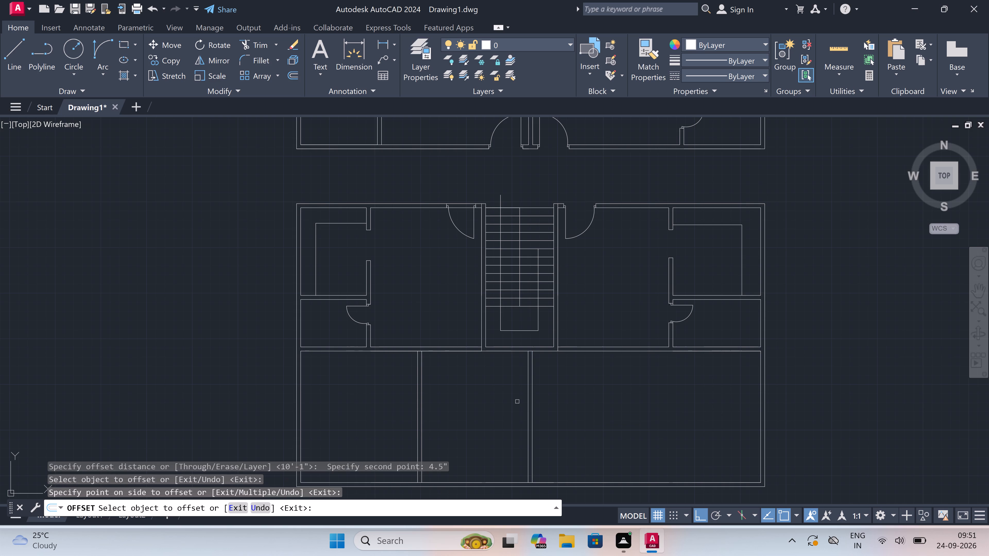
key("Escape")
Offset the second partition's right line 10'1" to the right to start the third bottom-row partition.
key("space")
left_click(533, 401)
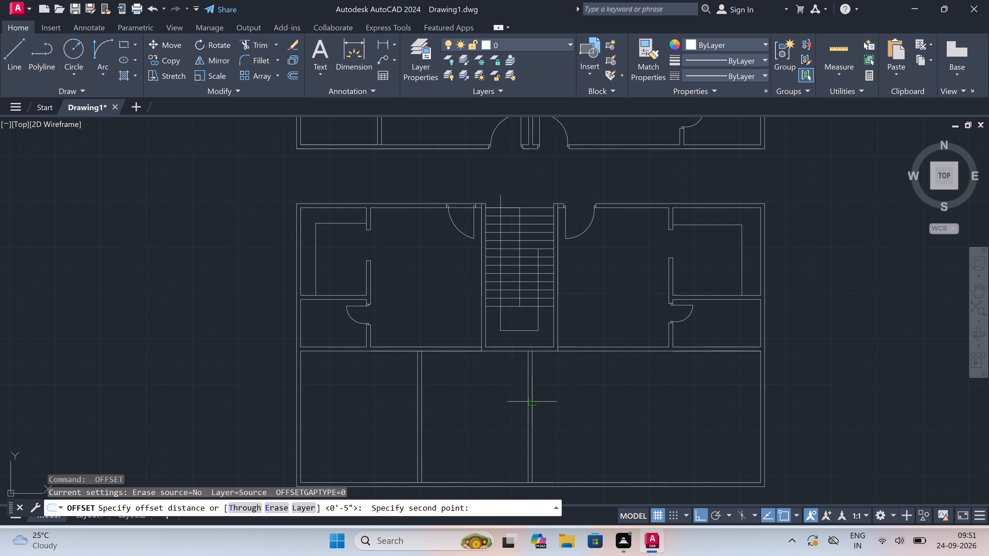
scroll(636, 401, "down", 4)
scroll(637, 401, "up", 4)
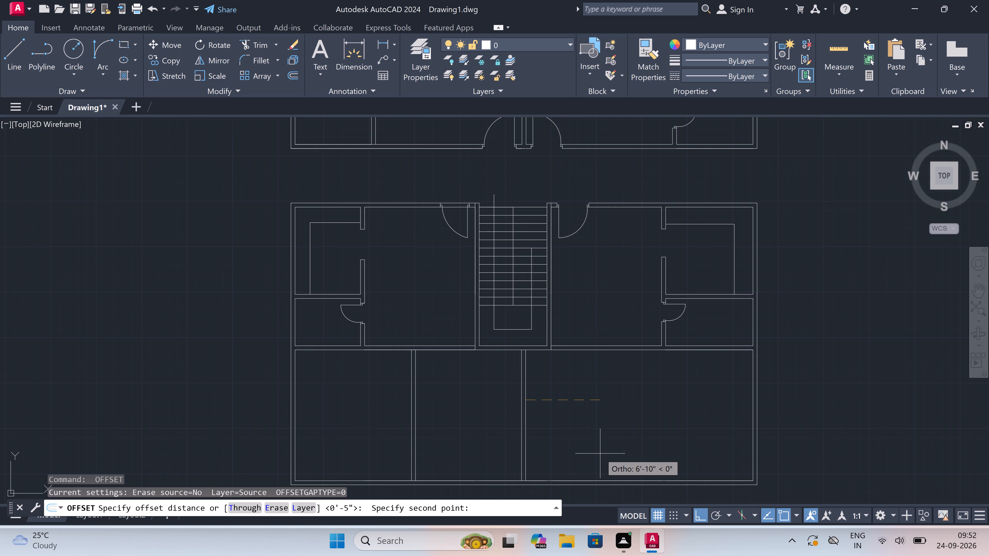
type("10'1\"")
key("space")
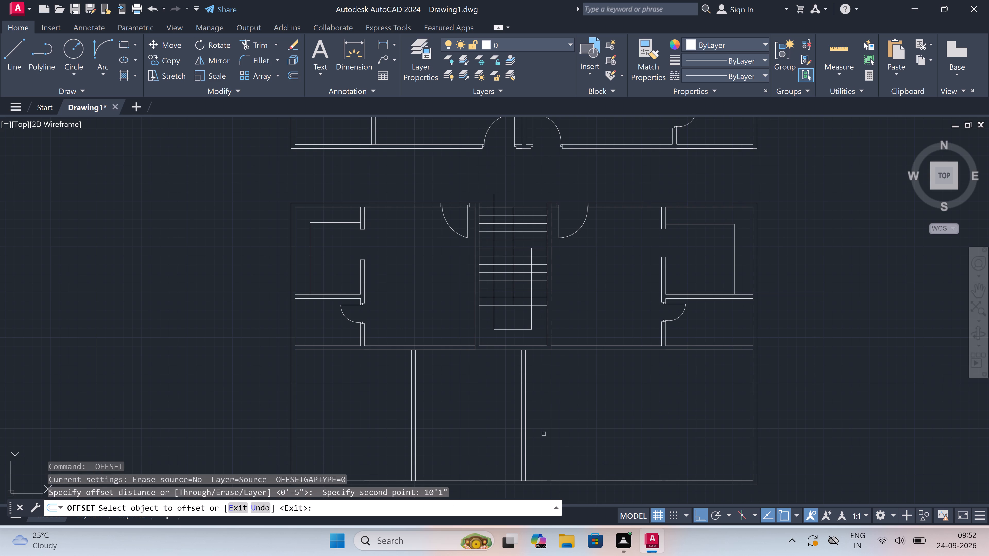
left_click(525, 422)
left_click(622, 411)
key("Escape")
Offset the third bottom-row partition's line 4.5" to the right to complete the wall.
key("space")
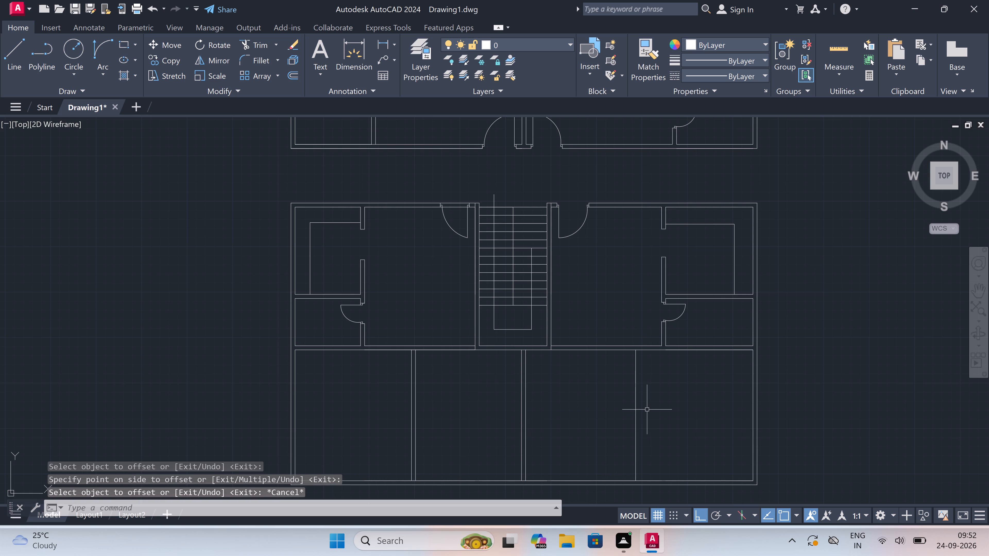
left_click(641, 410)
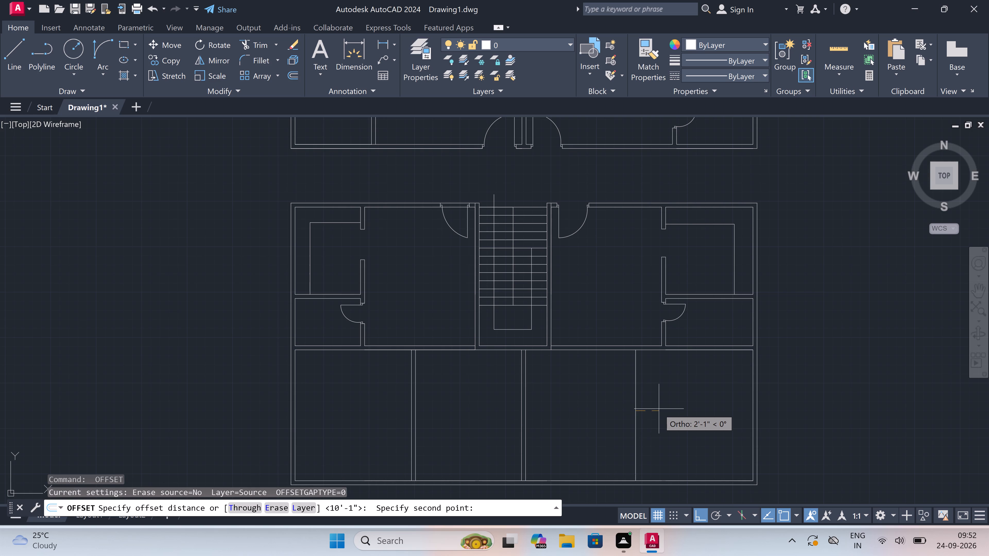
type("4.5\"")
key("space")
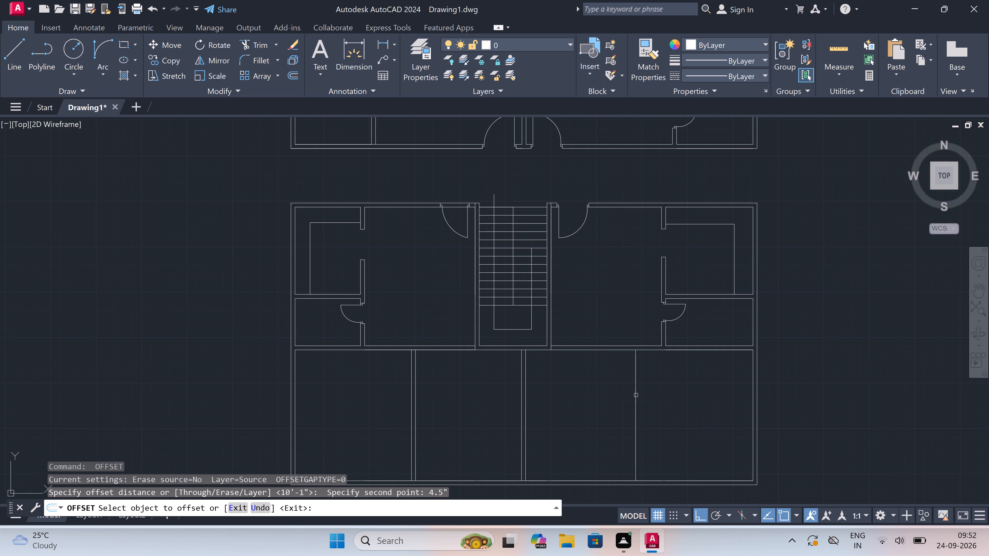
left_click(636, 395)
left_click(650, 395)
key("Escape")
Erase the door to the right of the staircase, with its jambs and the inner wall line segments meeting them.
scroll(630, 408, "down", 2)
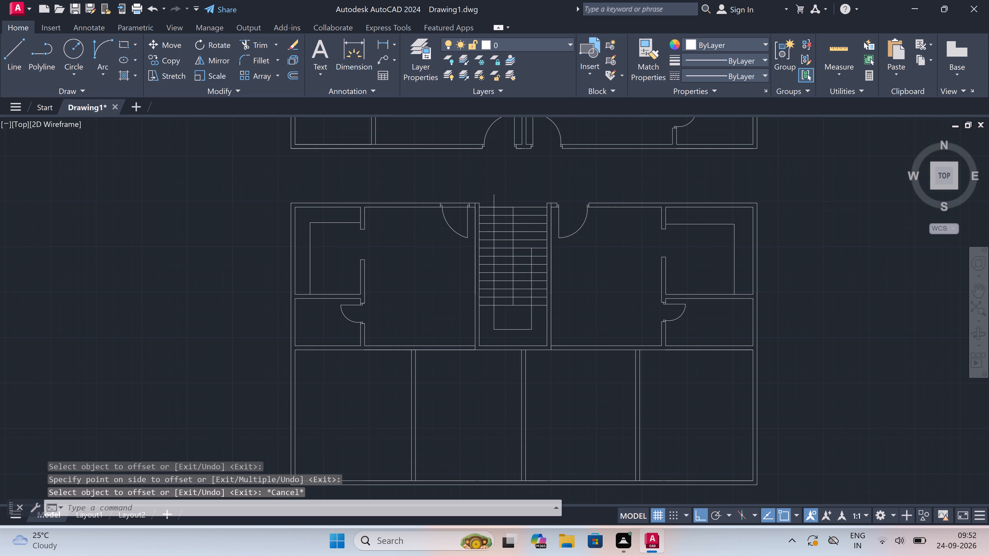
scroll(605, 391, "up", 2)
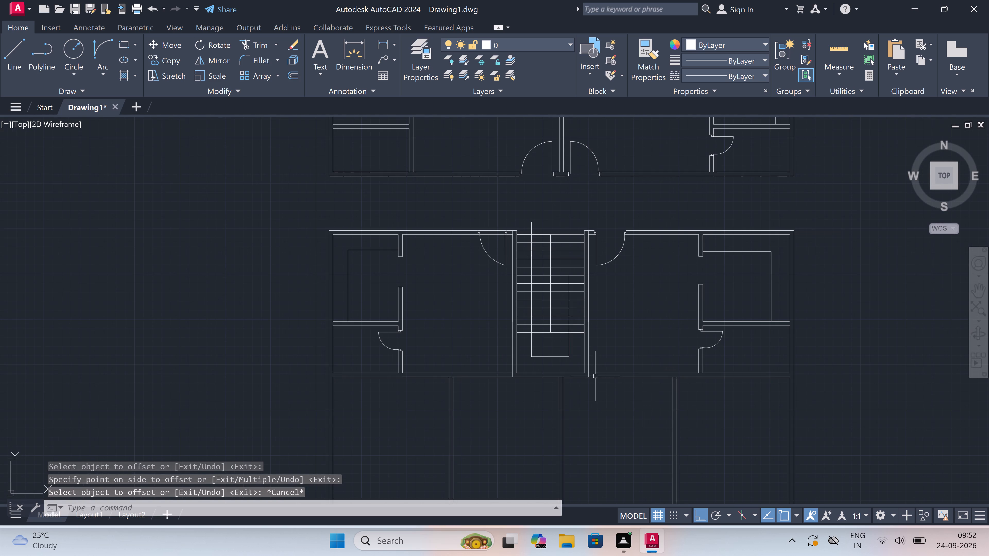
scroll(602, 261, "up", 1)
scroll(617, 182, "up", 1)
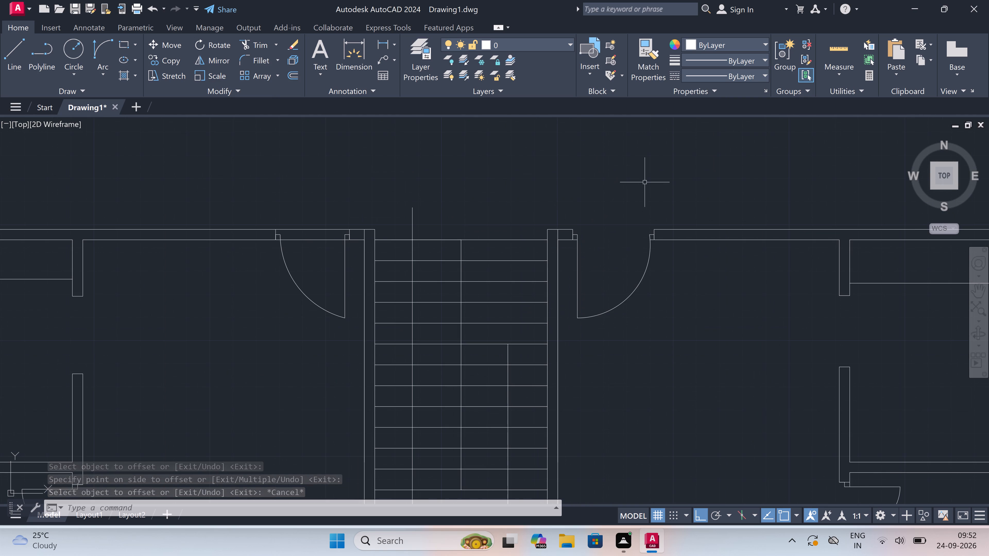
scroll(657, 231, "up", 2)
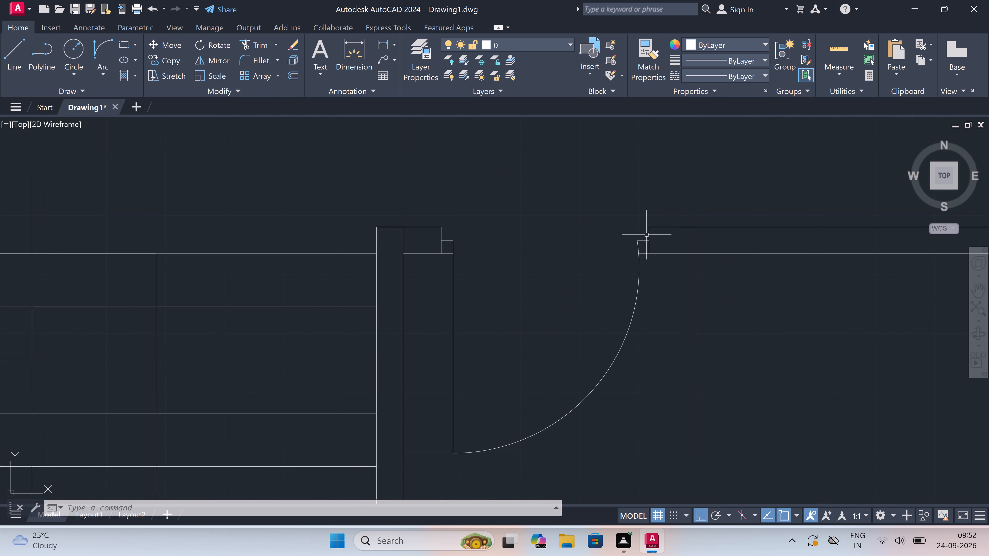
left_click(646, 236)
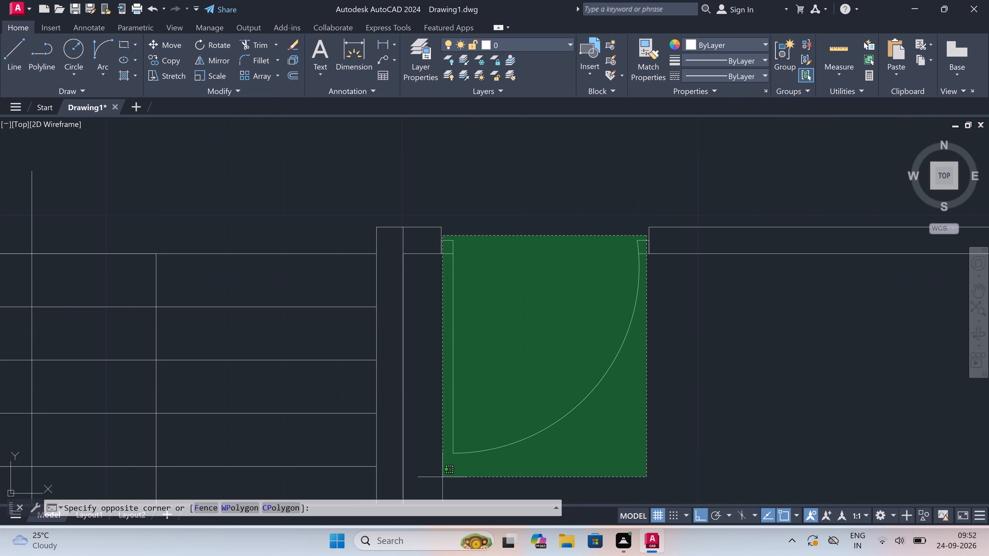
left_click(448, 468)
key("Delete")
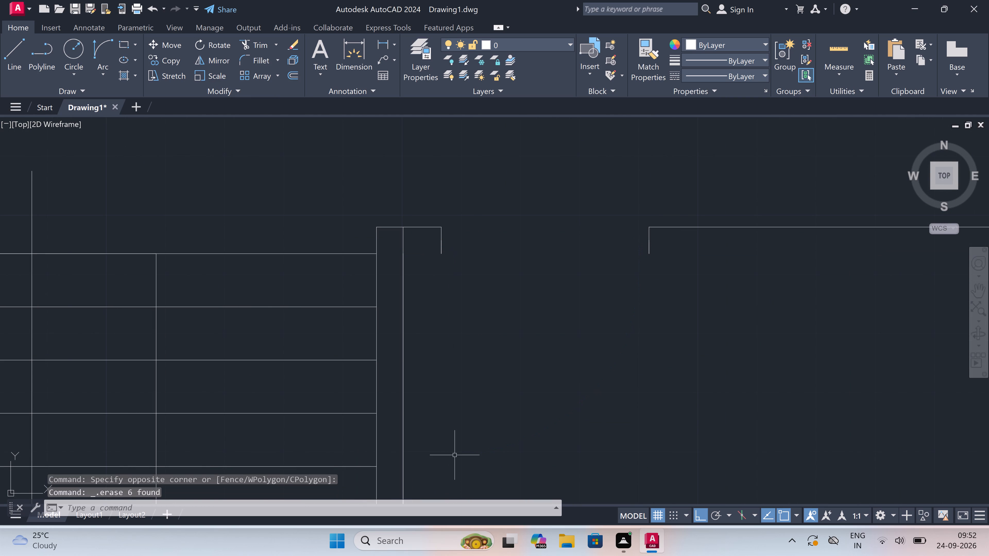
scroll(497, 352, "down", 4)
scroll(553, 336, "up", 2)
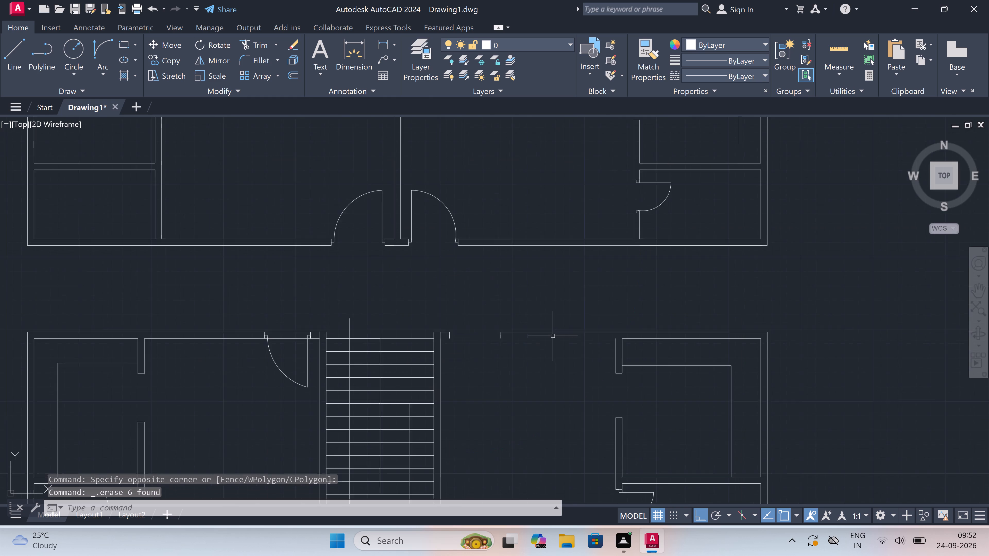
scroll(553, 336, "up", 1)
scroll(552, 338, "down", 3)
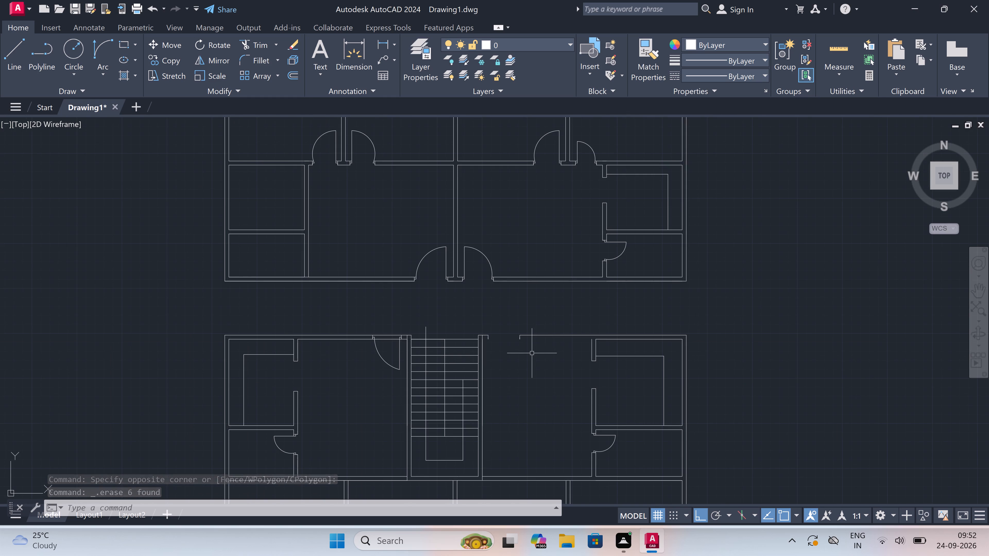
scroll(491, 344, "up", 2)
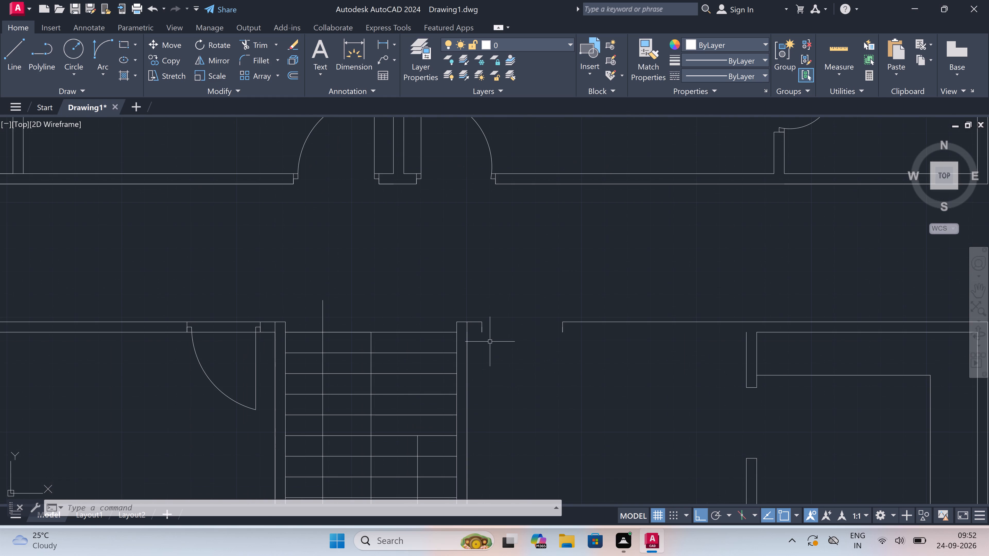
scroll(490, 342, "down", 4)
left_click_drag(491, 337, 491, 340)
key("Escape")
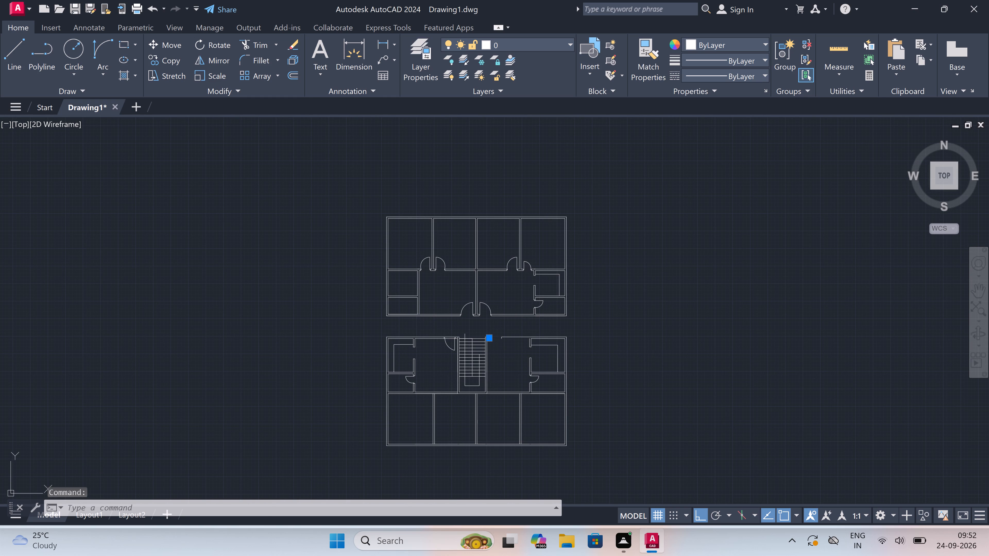
Move the staircase and its right-hand wall horizontally to the right, using the wall's lower end as base point.
scroll(480, 376, "up", 2)
left_click_drag(520, 271, 516, 279)
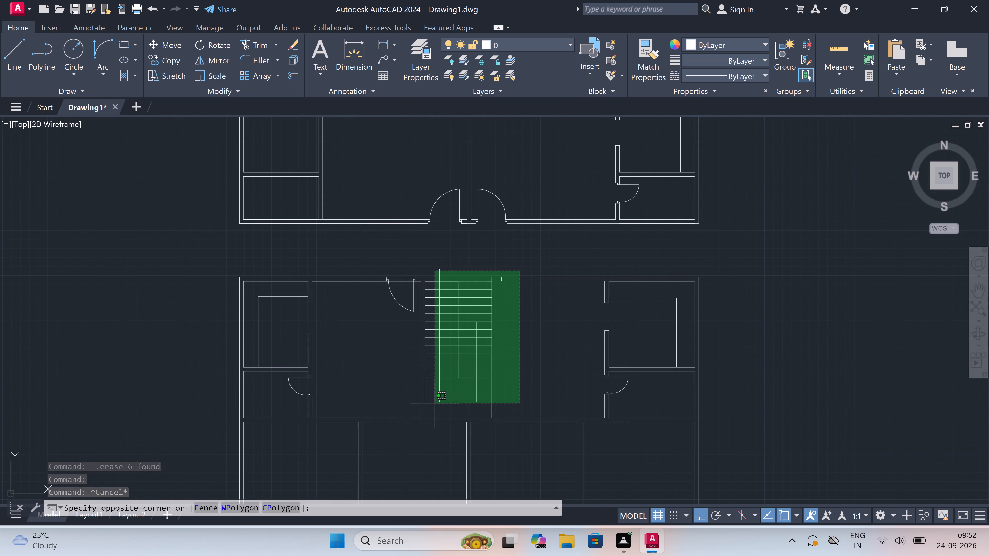
double_click(434, 403)
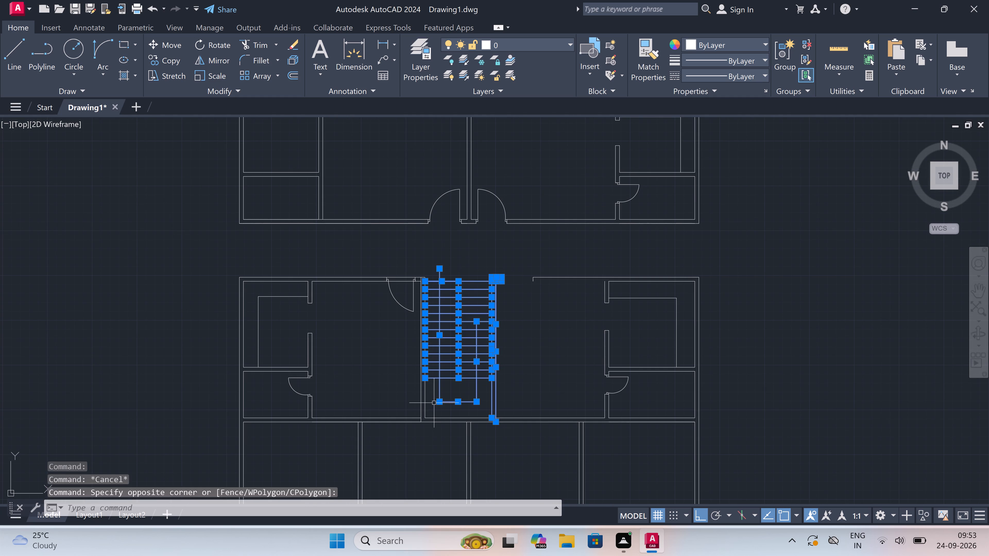
left_click(147, 42)
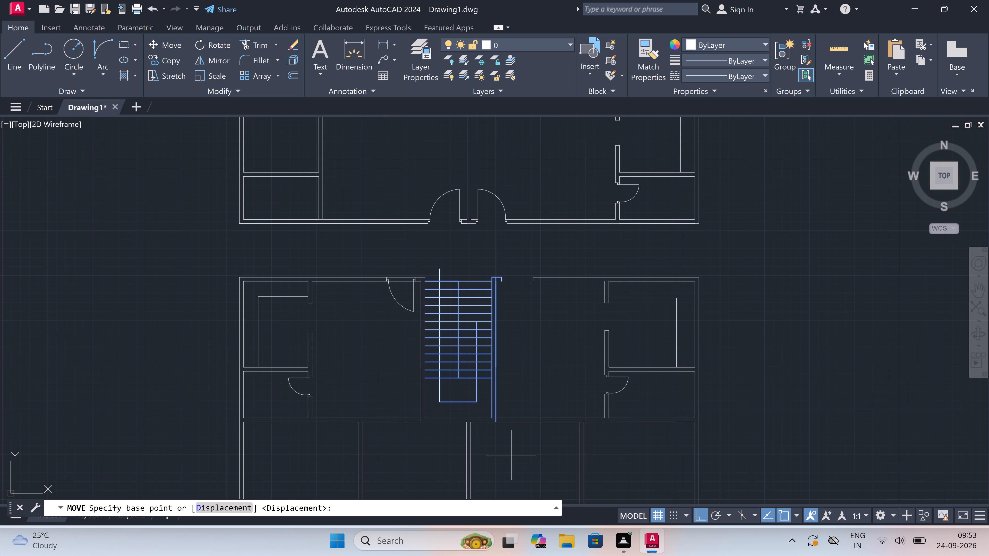
double_click(497, 417)
scroll(509, 417, "up", 2)
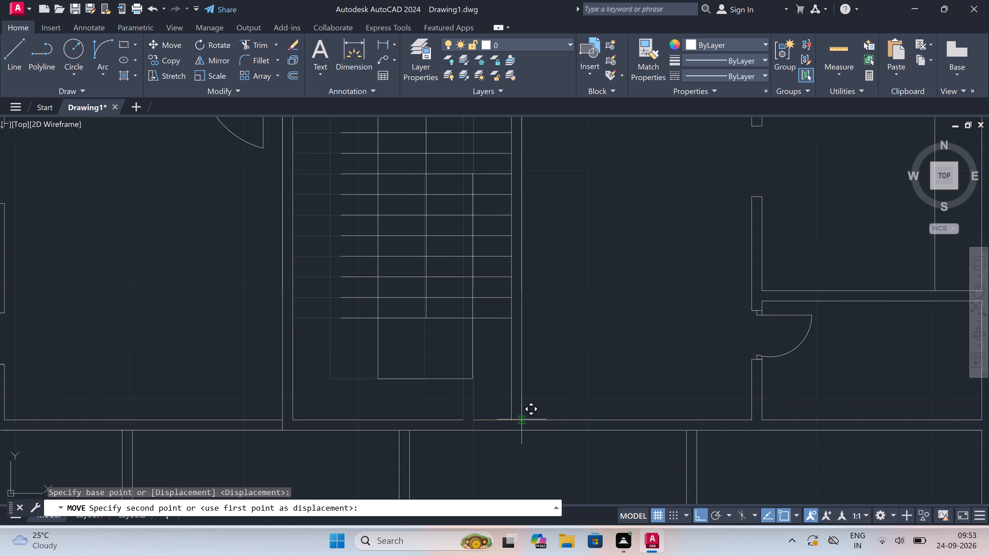
left_click(522, 419)
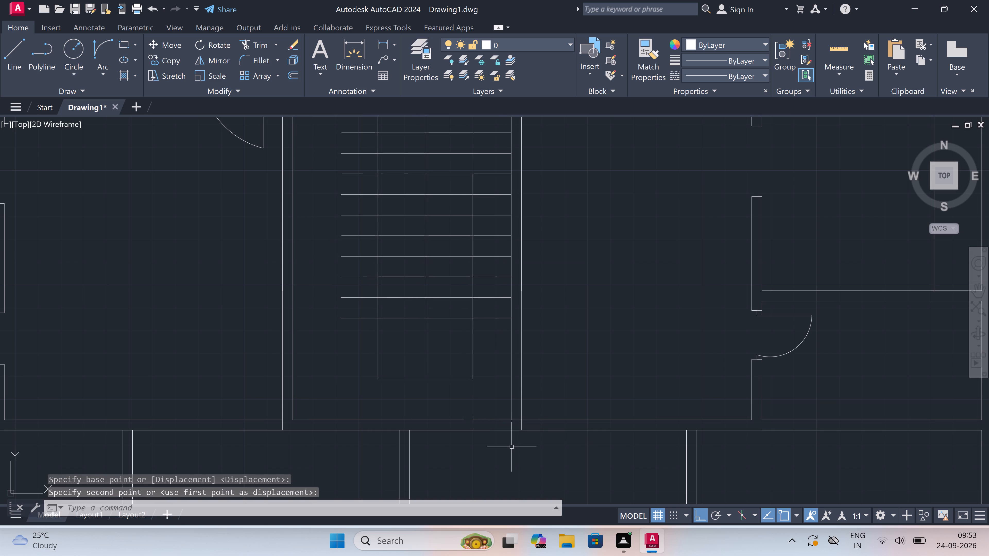
Extend the inner wall line below the staircase to close its gap near the staircase's right-hand wall.
type("ex")
key("space")
left_click_drag(460, 399, 458, 403)
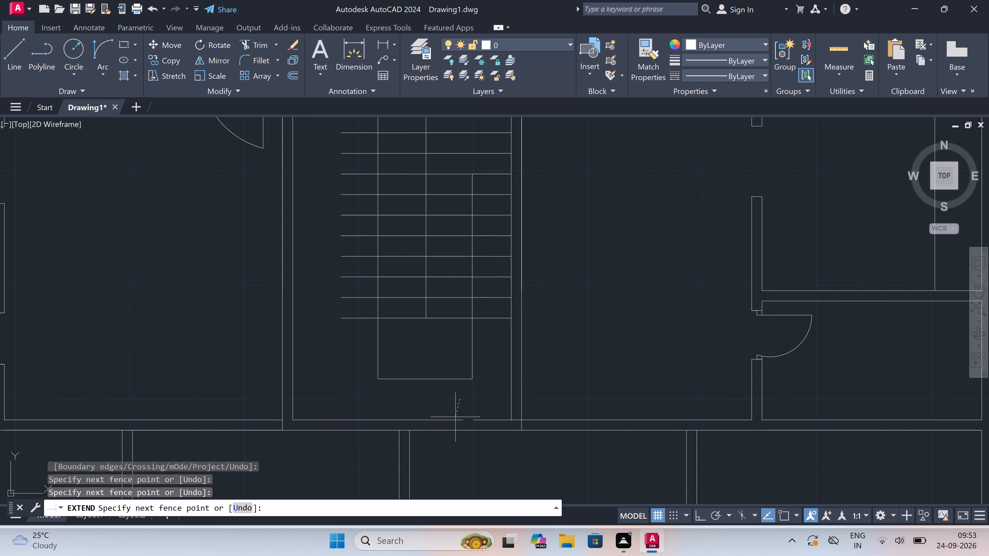
left_click(458, 421)
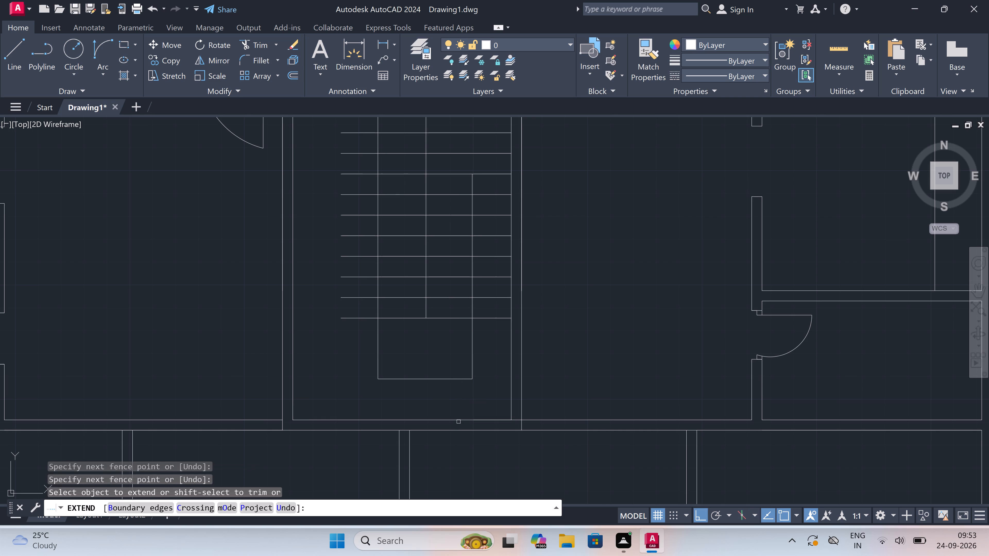
Extend all the stair treads to the staircase's left-hand wall.
scroll(459, 421, "down", 1)
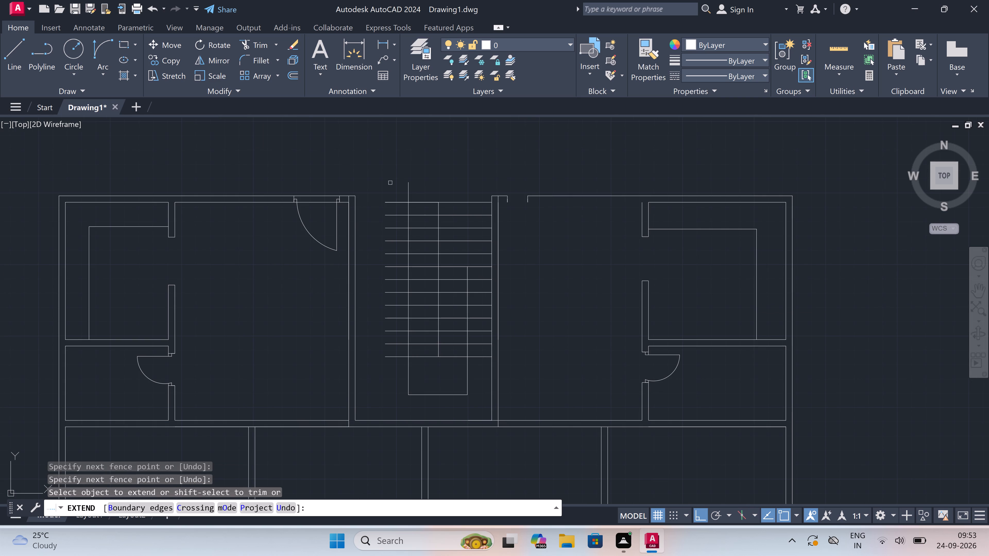
left_click(396, 194)
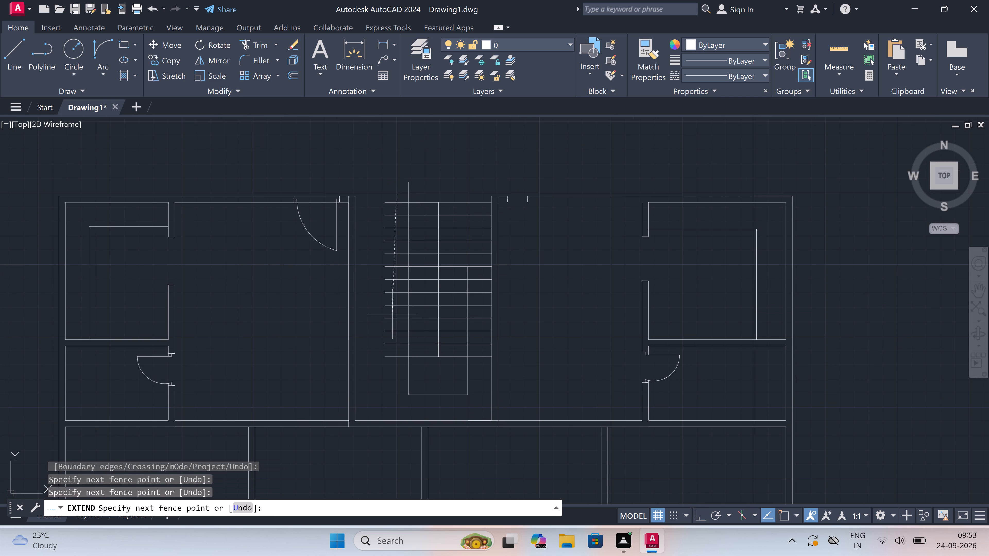
left_click(388, 385)
key("Escape")
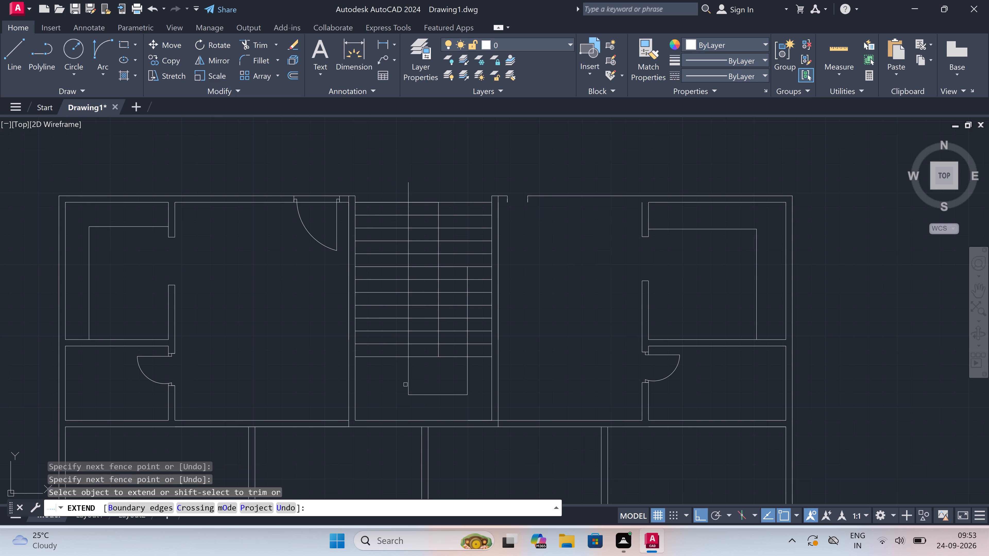
Erase the staircase's old centre line and the three segments of its old travel line.
left_click(414, 378)
left_click(406, 385)
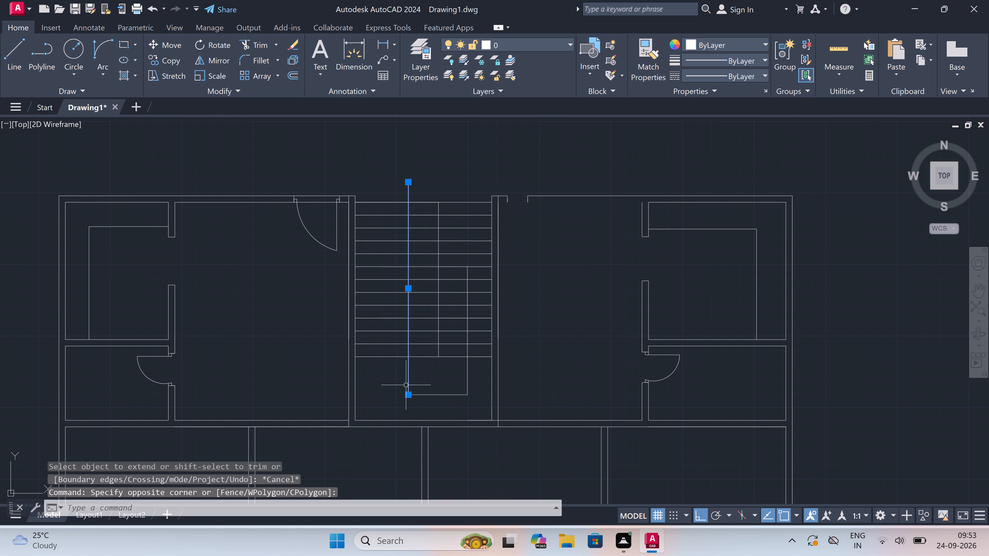
key("Delete")
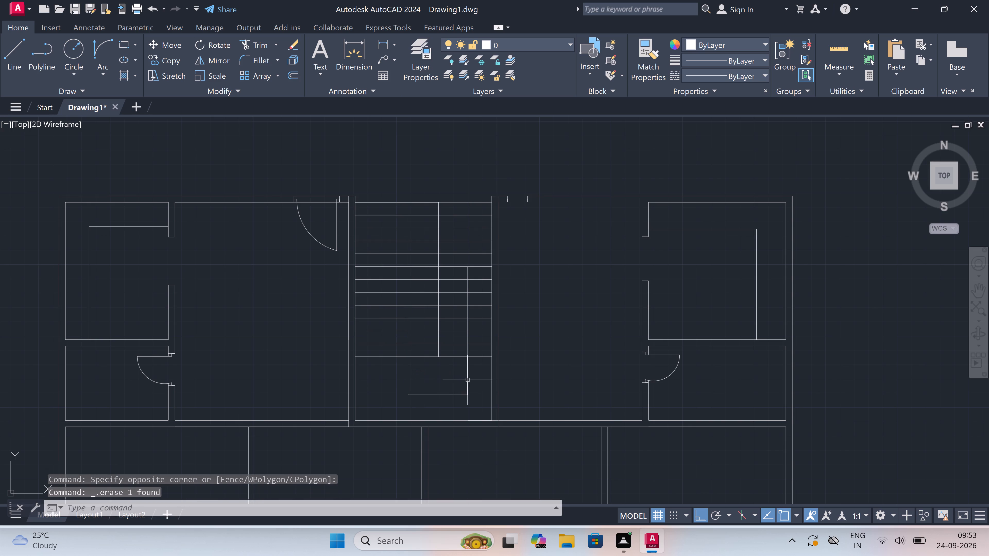
left_click(471, 379)
left_click(450, 381)
key("Delete")
left_click(439, 314)
key("Delete")
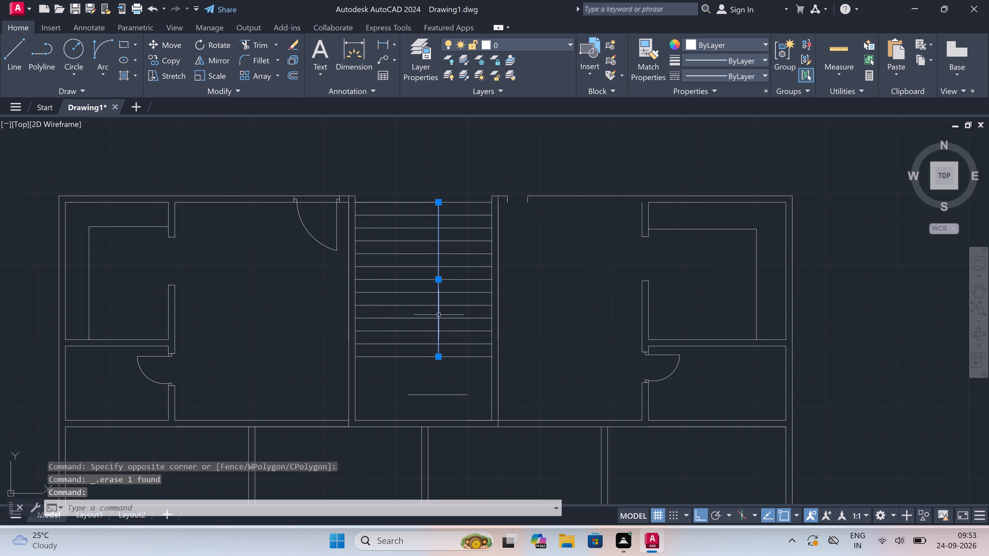
left_click(438, 394)
key("Delete")
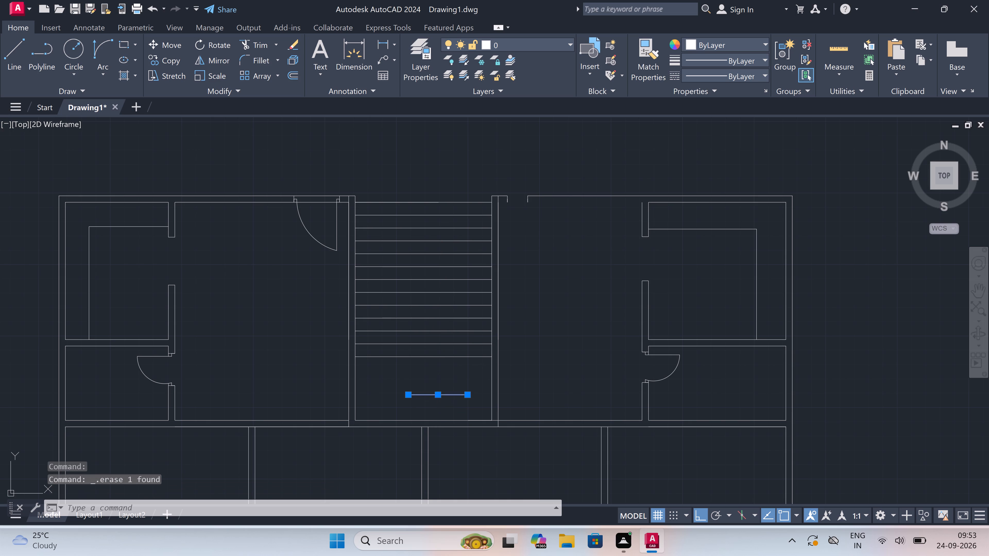
Draw a new vertical centre line from the midpoint of the top tread to the bottom tread.
key("l")
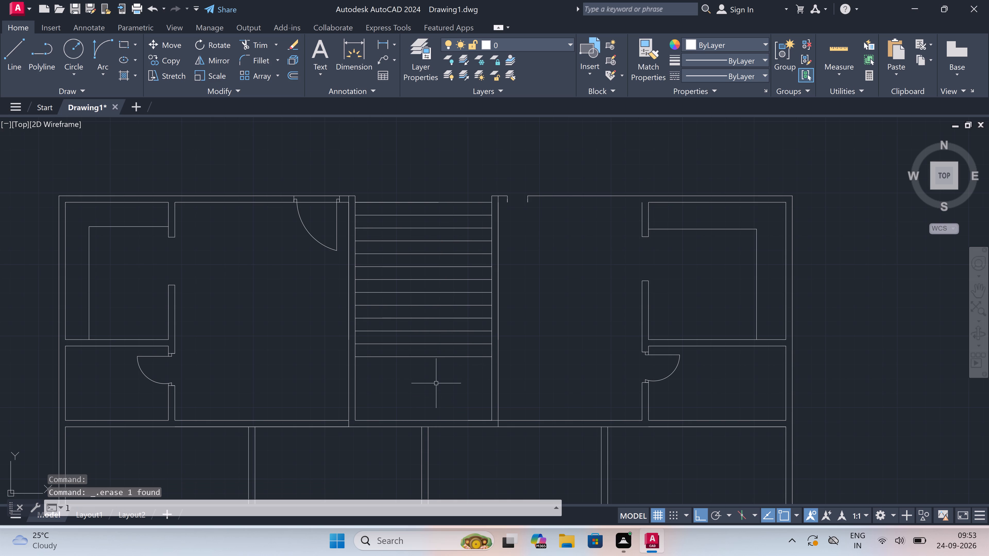
key("space")
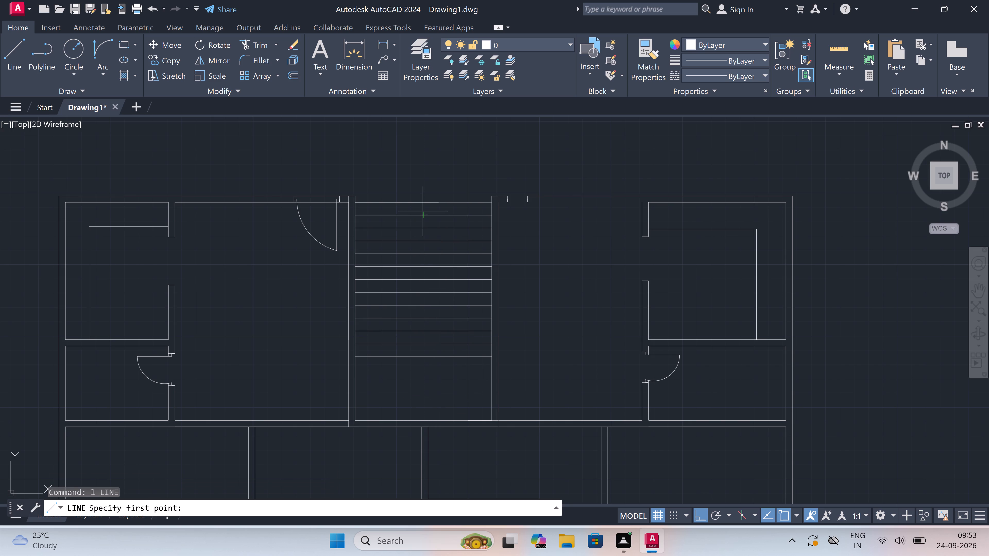
left_click_drag(424, 202, 424, 205)
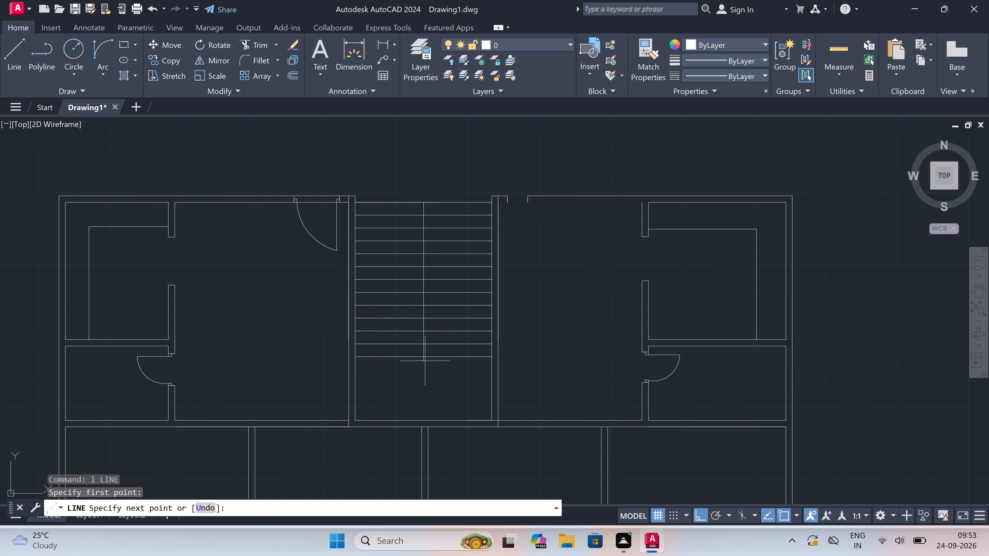
left_click(421, 355)
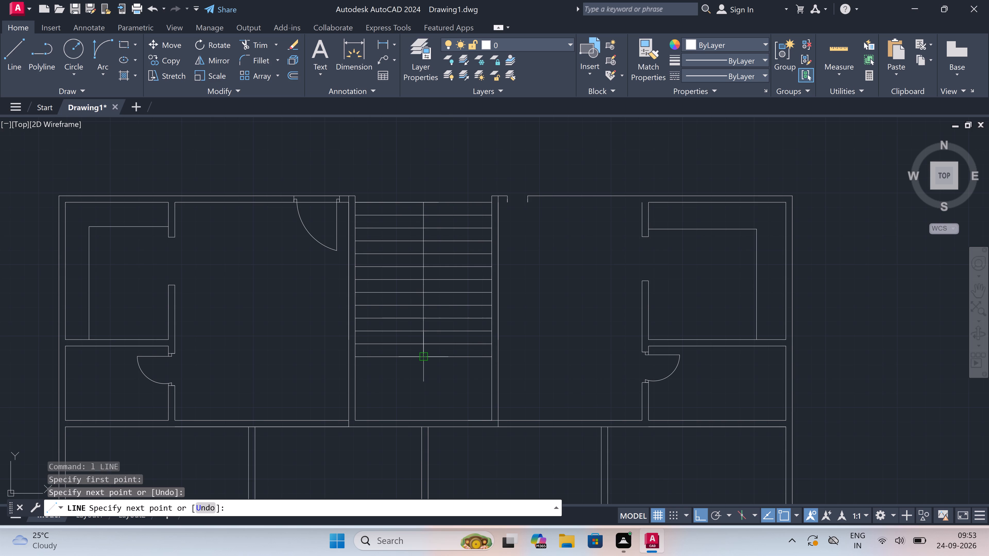
key("Escape")
Draw the stair travel line down the left flight, across the landing and partway up the right flight.
key("space")
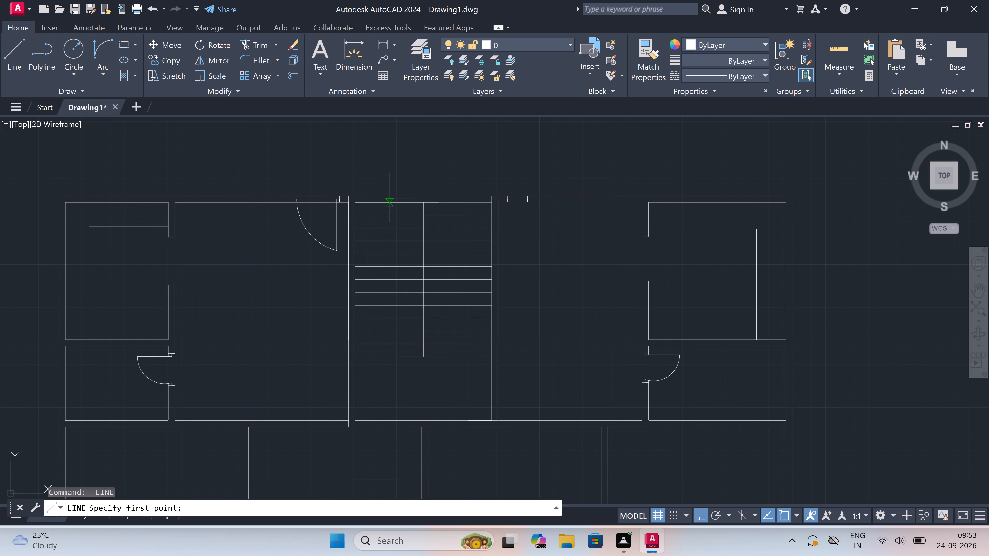
left_click_drag(386, 193, 388, 199)
left_click_drag(384, 390, 389, 390)
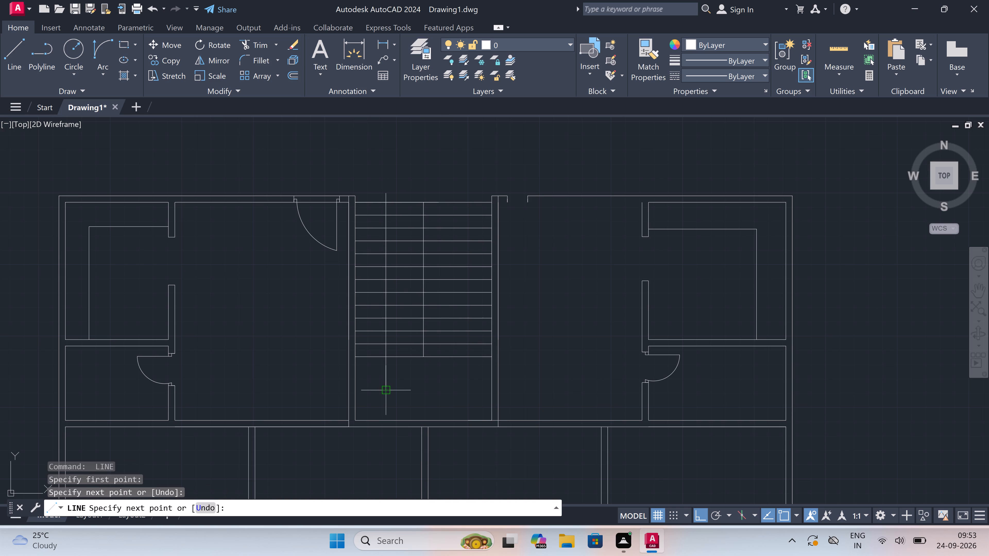
left_click(454, 343)
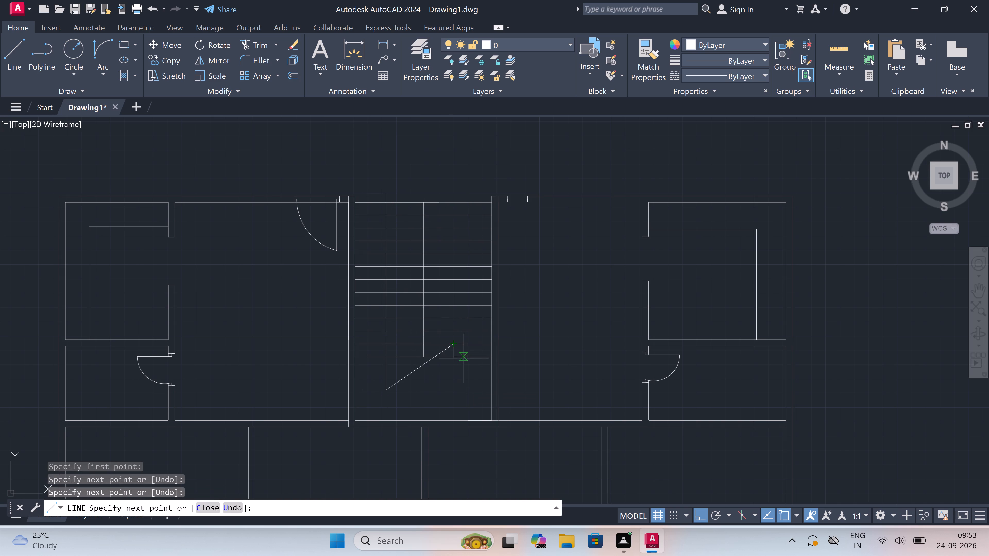
key("ctrl+z")
left_click_drag(458, 392, 458, 388)
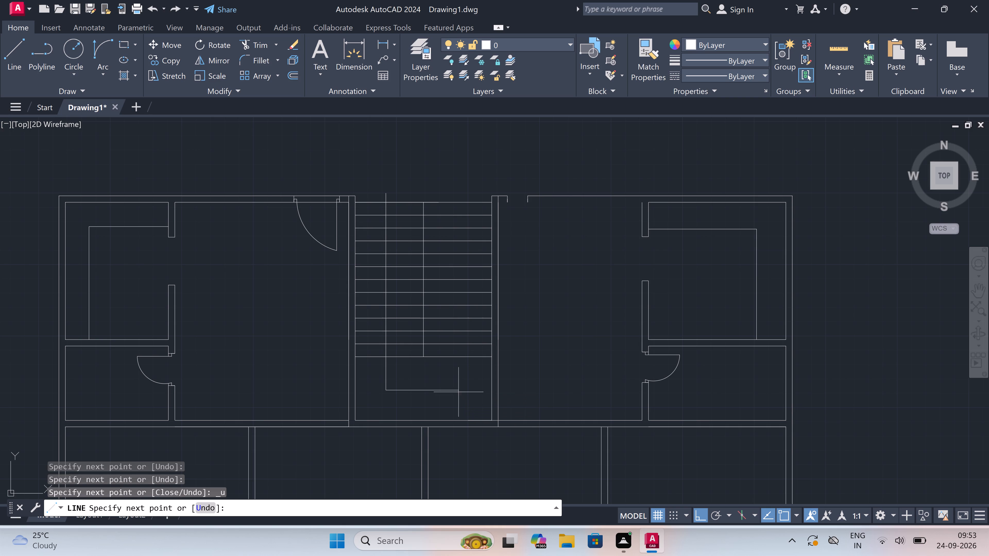
left_click(457, 293)
key("Escape")
Draw the upper wall's inner line from the right room's partition corner horizontally to the staircase's right-hand wall.
scroll(457, 293, "down", 1)
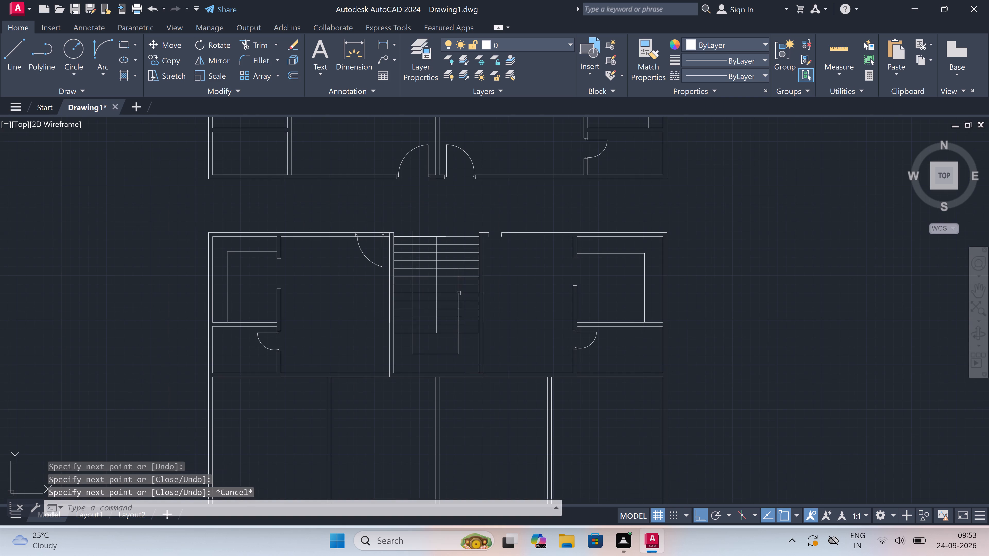
scroll(499, 237, "up", 3)
scroll(516, 236, "down", 2)
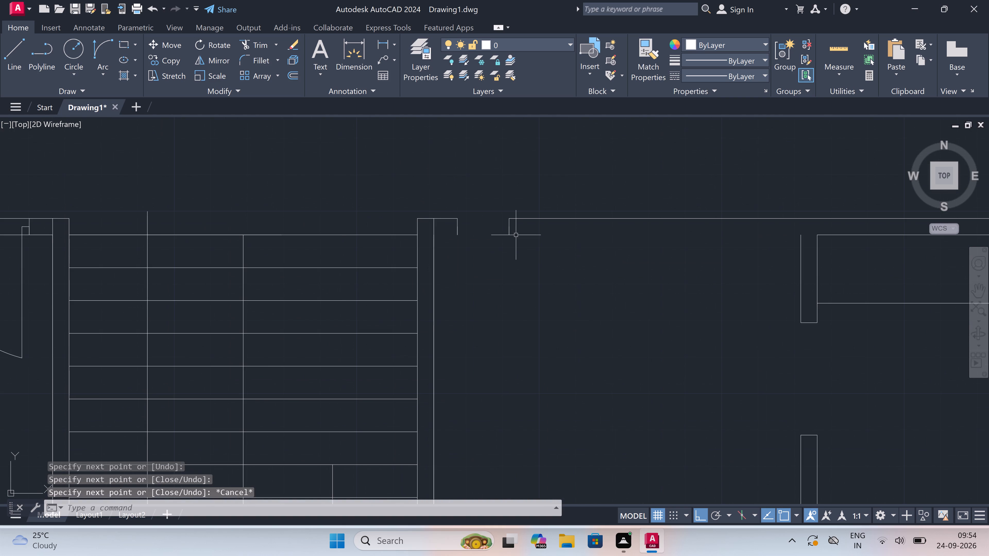
scroll(536, 212, "up", 2)
key("l")
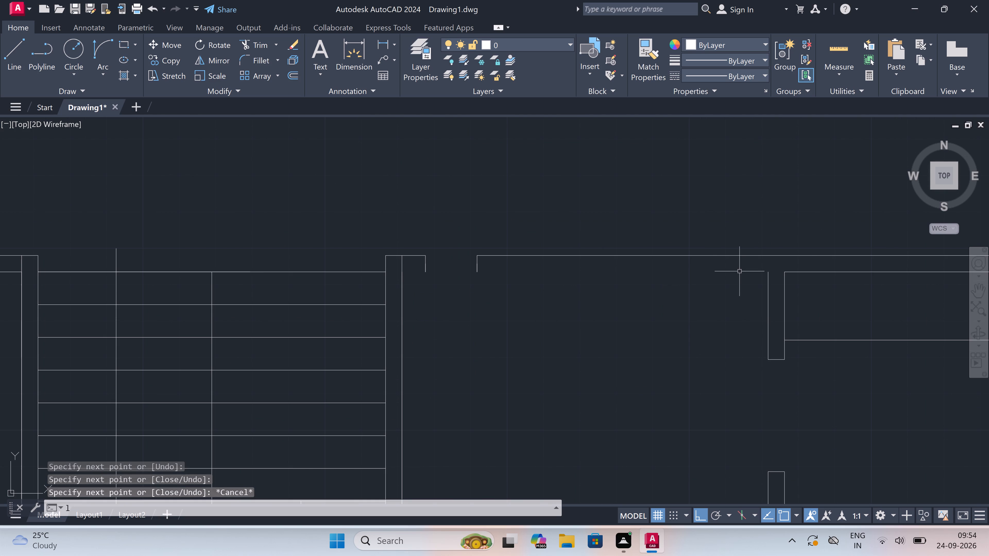
key("space")
left_click(770, 273)
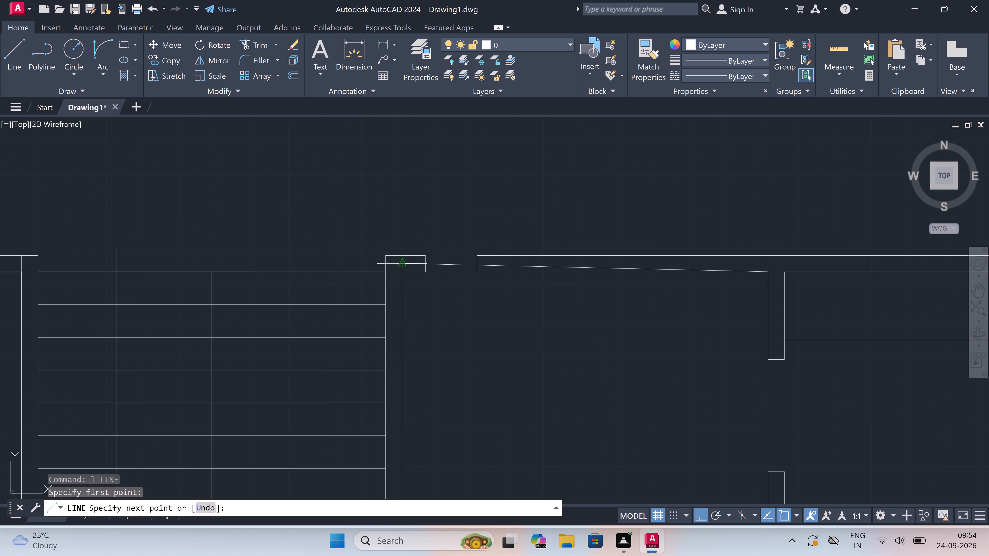
left_click(402, 273)
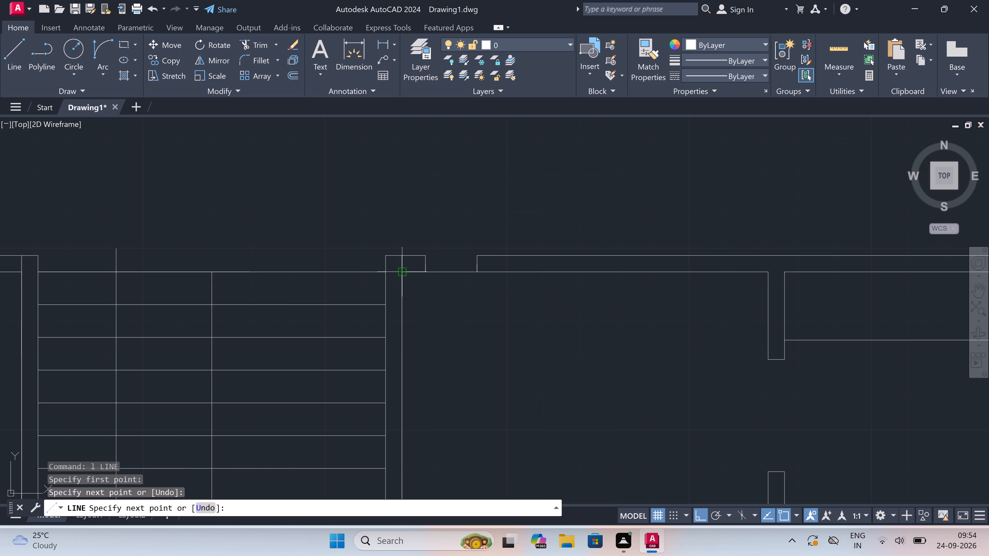
key("Escape")
Trim away the two leftover door jamb lines and the staircase wall line's stub inside the upper wall.
type("tr")
key("space")
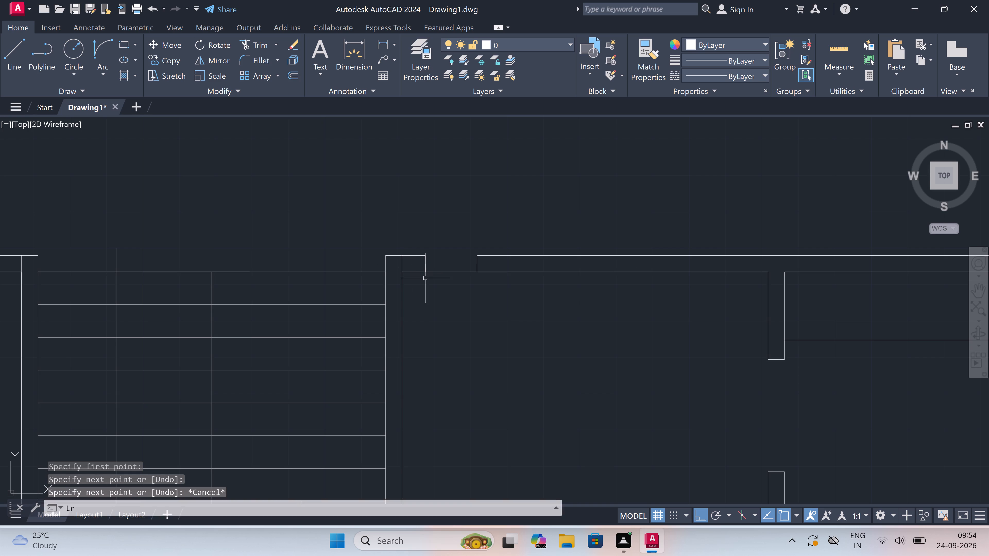
left_click(420, 261)
left_click(510, 259)
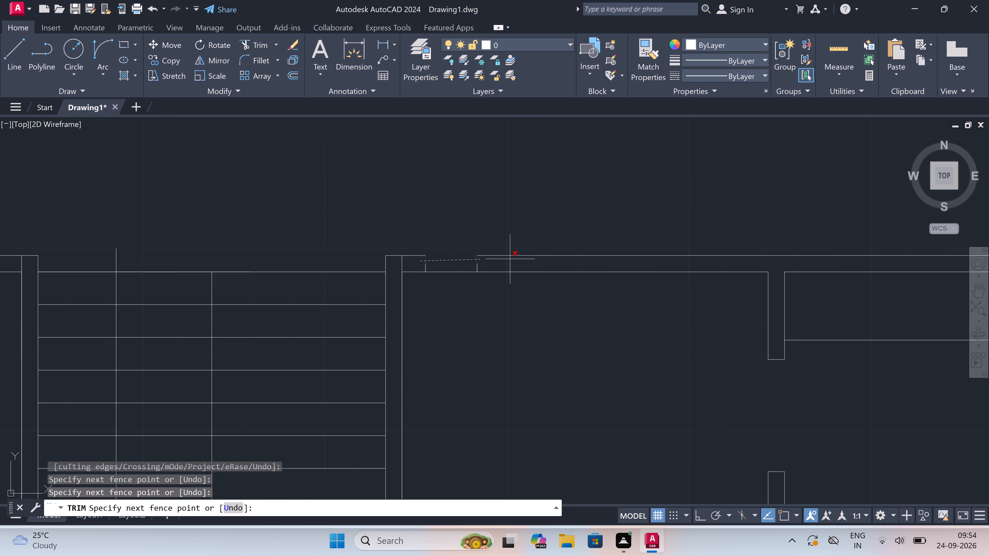
scroll(432, 268, "up", 3)
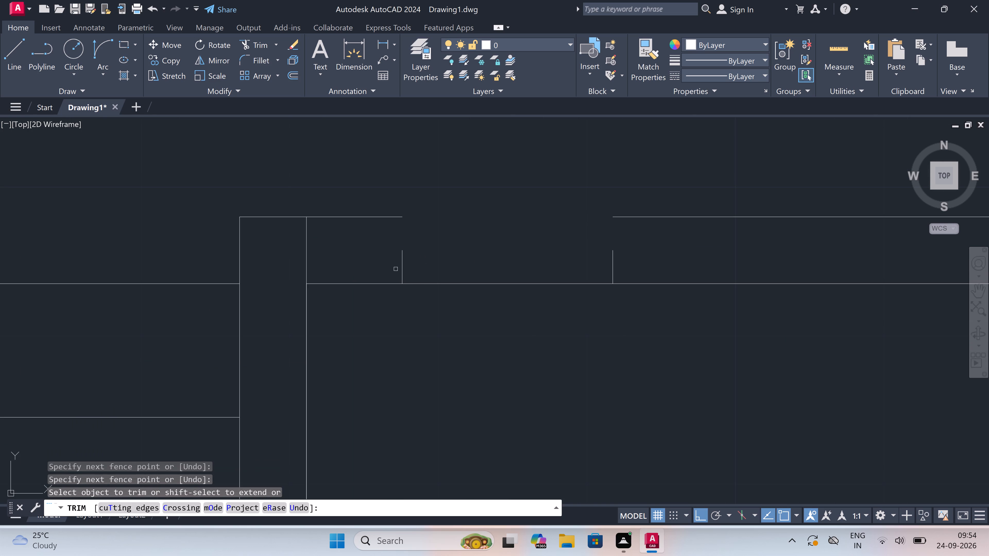
left_click(394, 270)
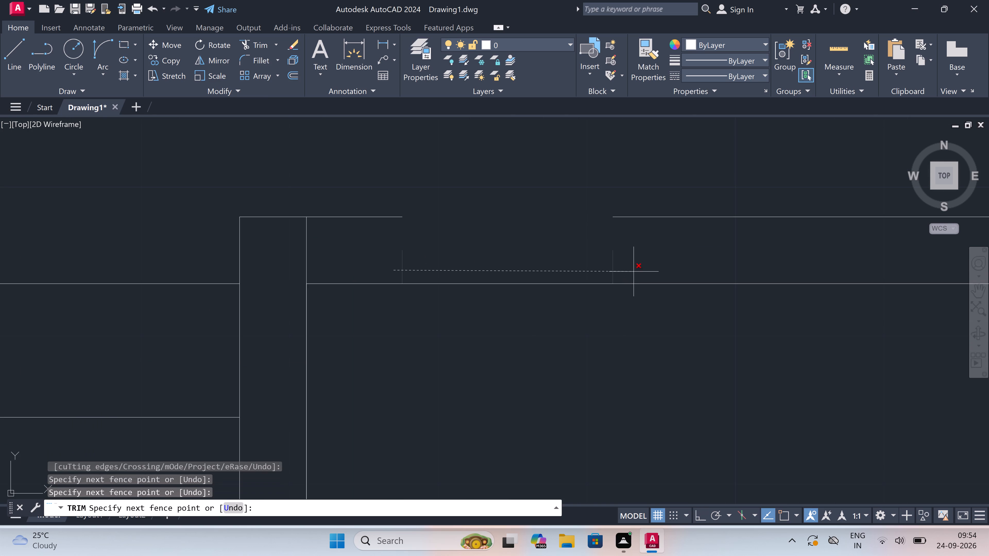
left_click(635, 272)
left_click(276, 259)
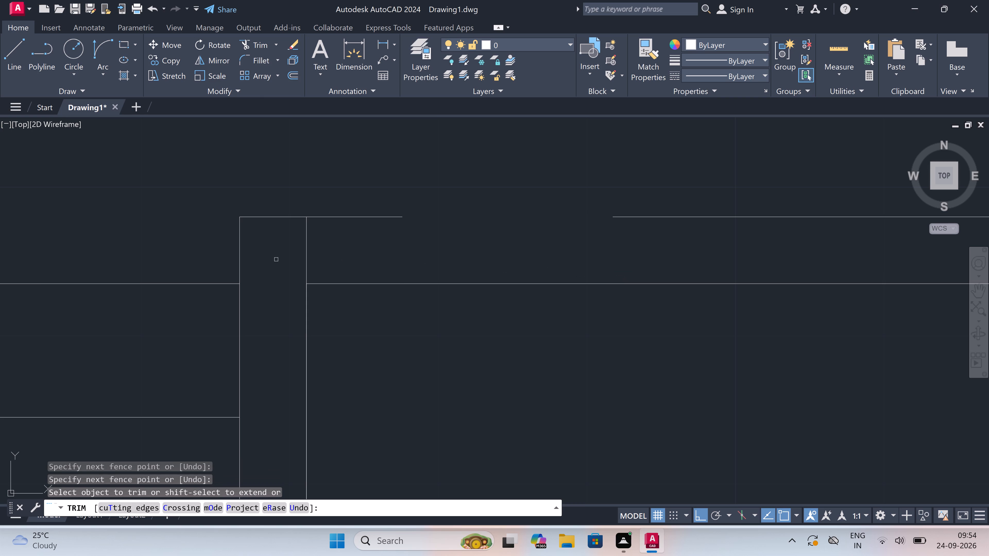
left_click(379, 262)
key("Escape")
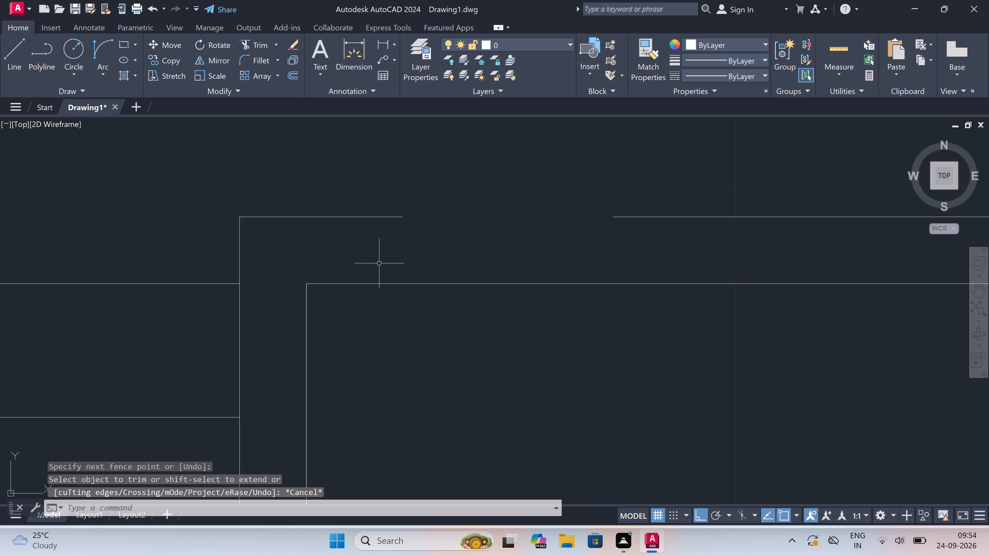
Extend the upper wall's outer line across the former door opening to the right of the staircase.
key("e")
key("x")
key("space")
left_click(377, 214)
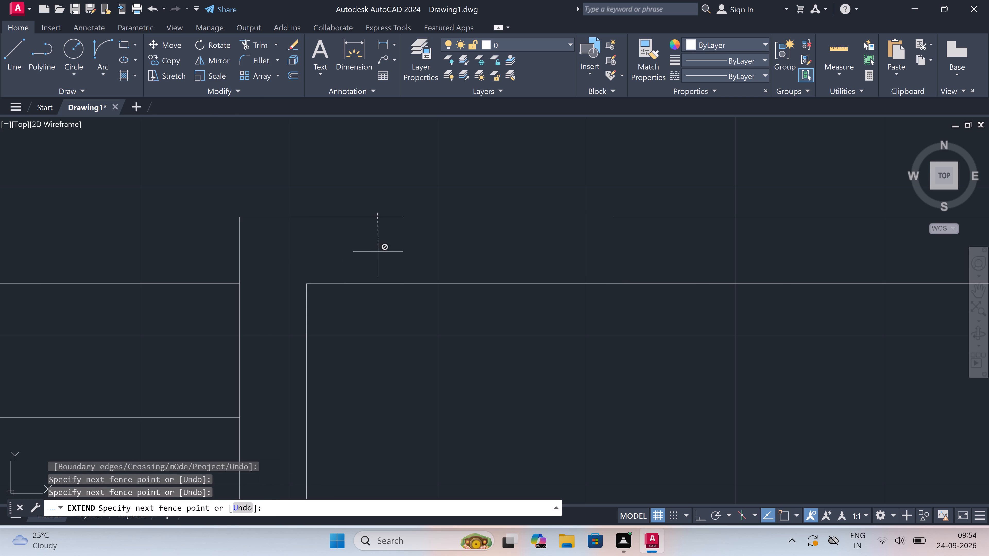
left_click(378, 254)
scroll(729, 185, "up", 2)
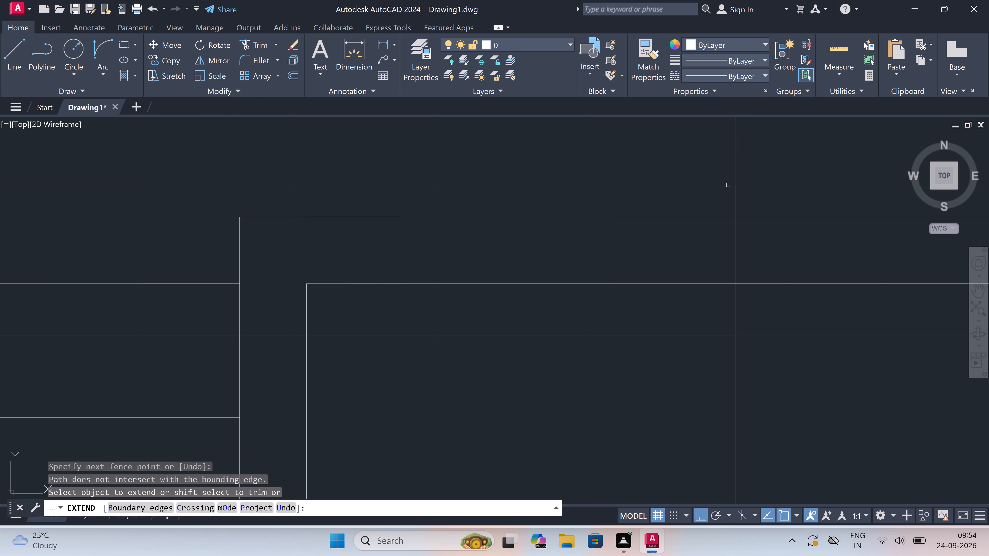
scroll(729, 185, "down", 3)
left_click(729, 185)
left_click(728, 210)
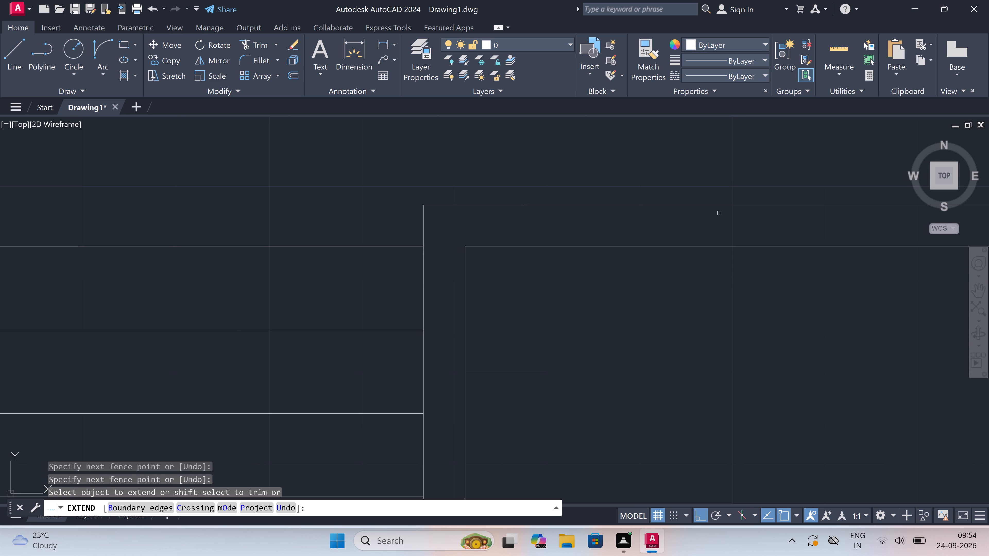
scroll(658, 214, "down", 5)
scroll(697, 195, "up", 2)
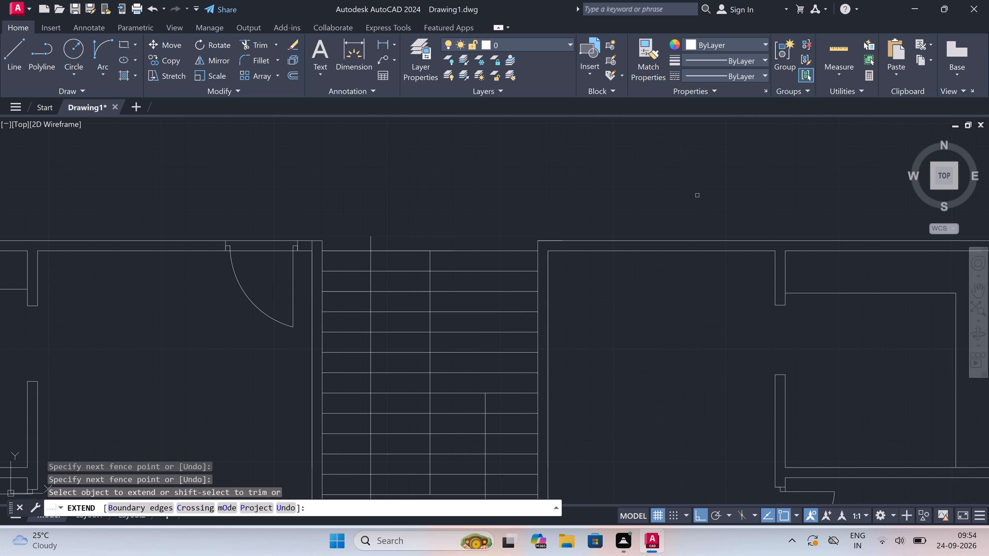
key("Escape")
Draw the left door jamb across the upper wall right of the staircase, with a 2" stop and 3' door leaf.
key("l")
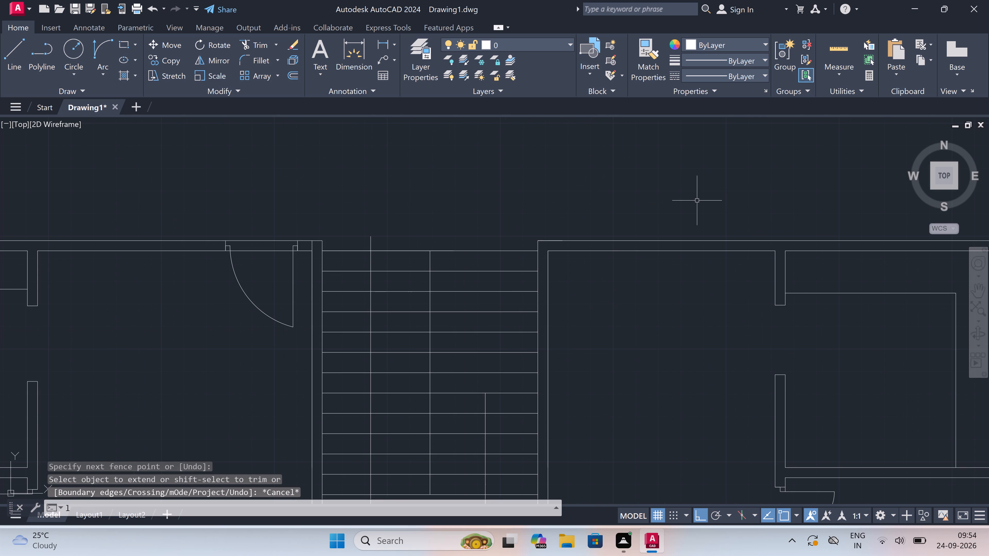
key("space")
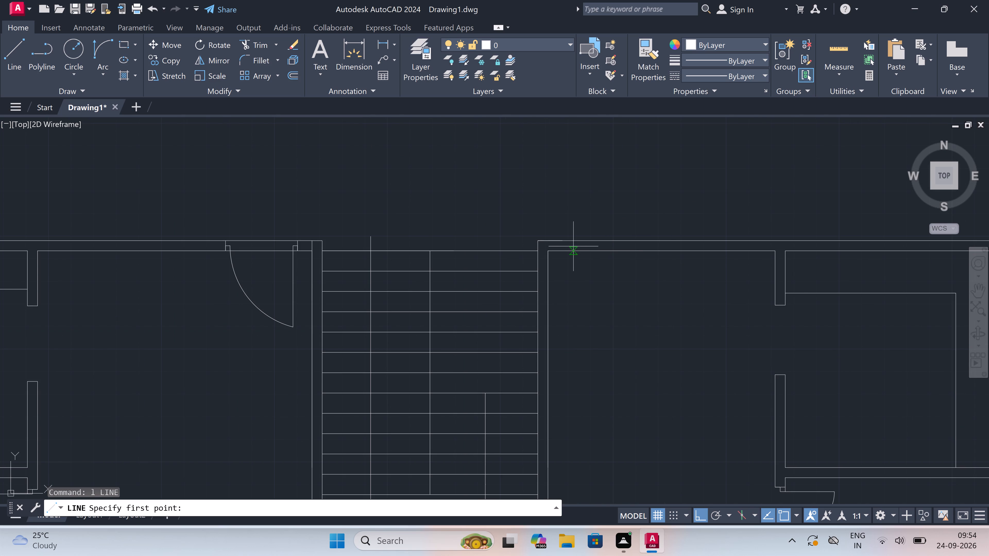
scroll(571, 242, "up", 2)
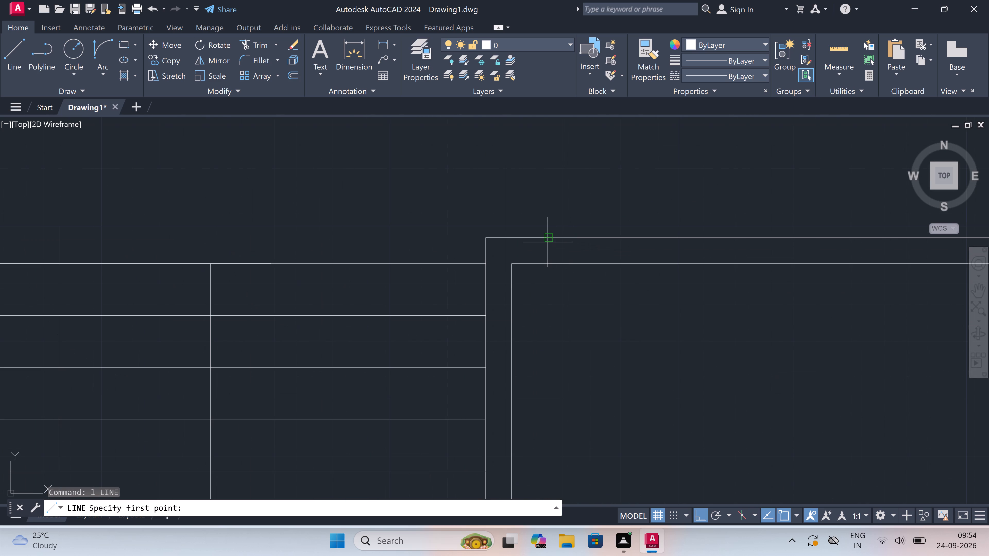
left_click(548, 242)
left_click(545, 267)
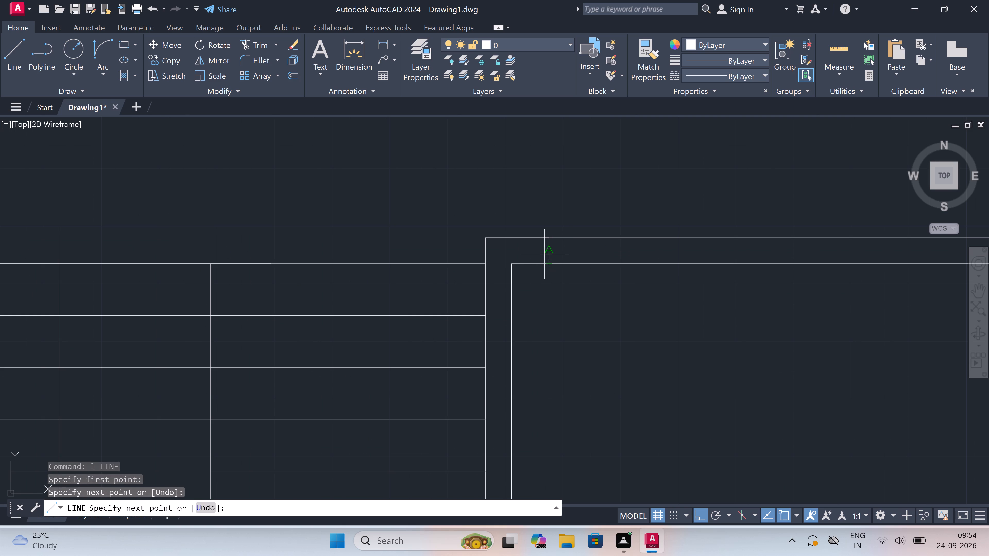
left_click(547, 251)
type("2\"")
key("space")
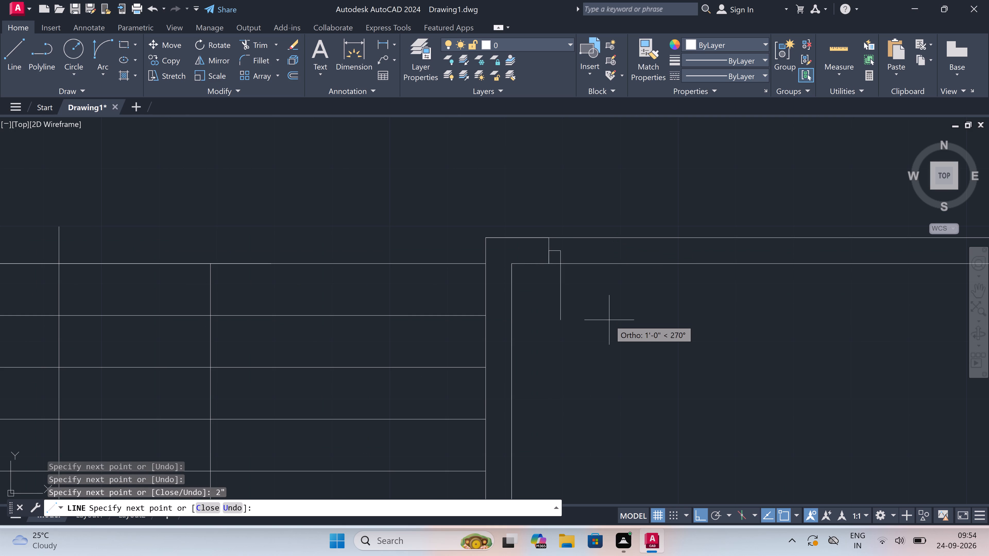
type("3'")
key("space")
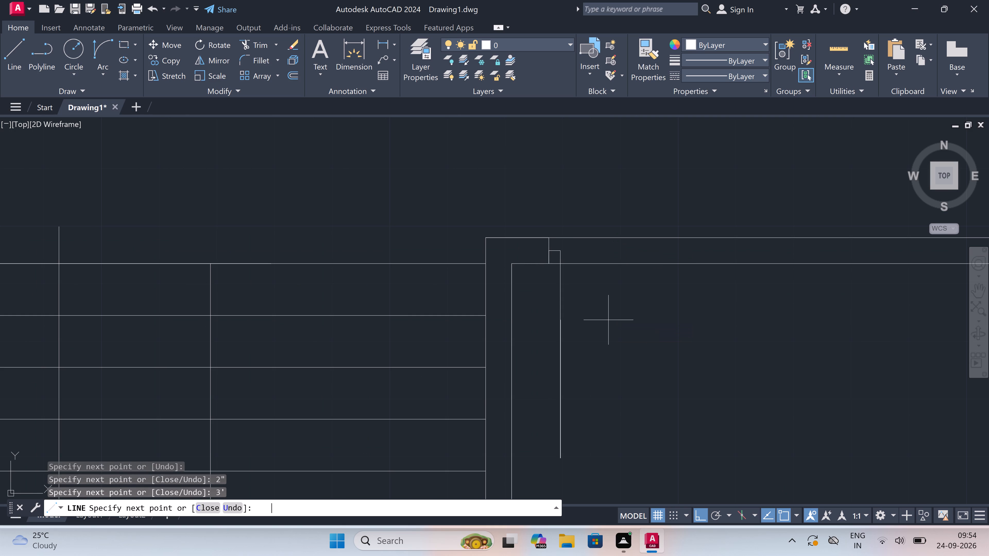
key("Escape")
Draw the opposite door jamb across the upper wall, with a 2" stop from its midpoint toward the door leaf.
key("space")
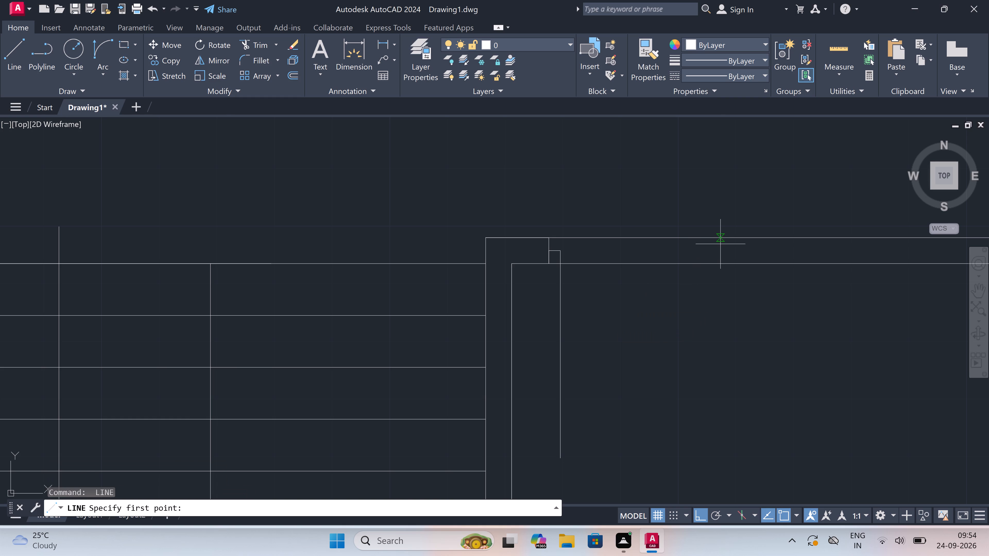
left_click(729, 240)
left_click(730, 258)
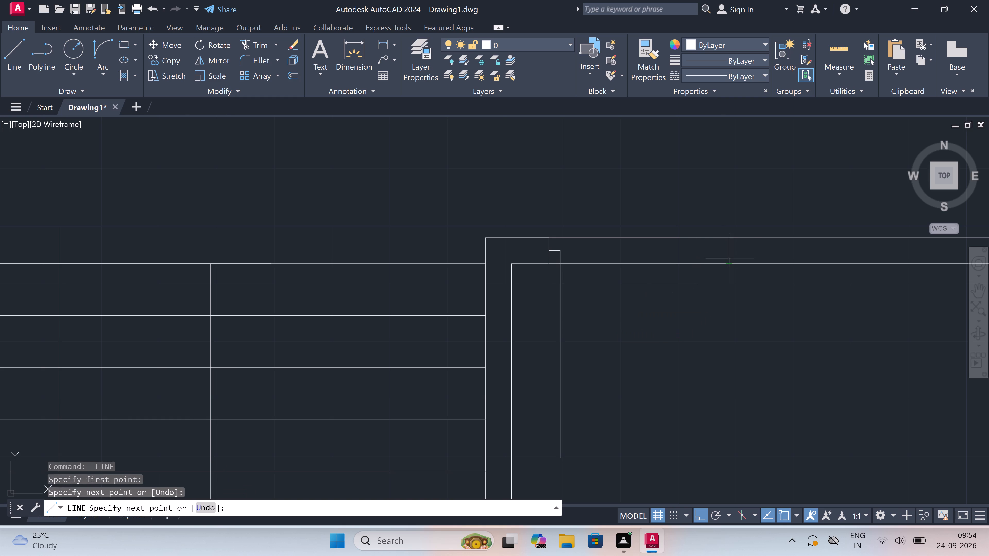
left_click(731, 254)
type("2\"")
key("space")
key("Escape")
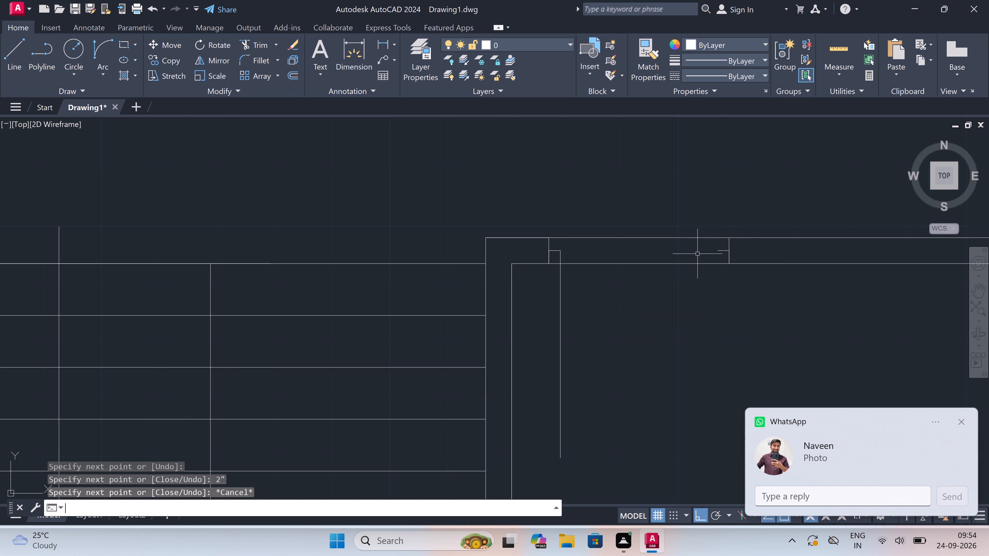
Draw the door swing arc from the free end of the 3' leaf to the opposite jamb's stop, curving into the room.
left_click(105, 39)
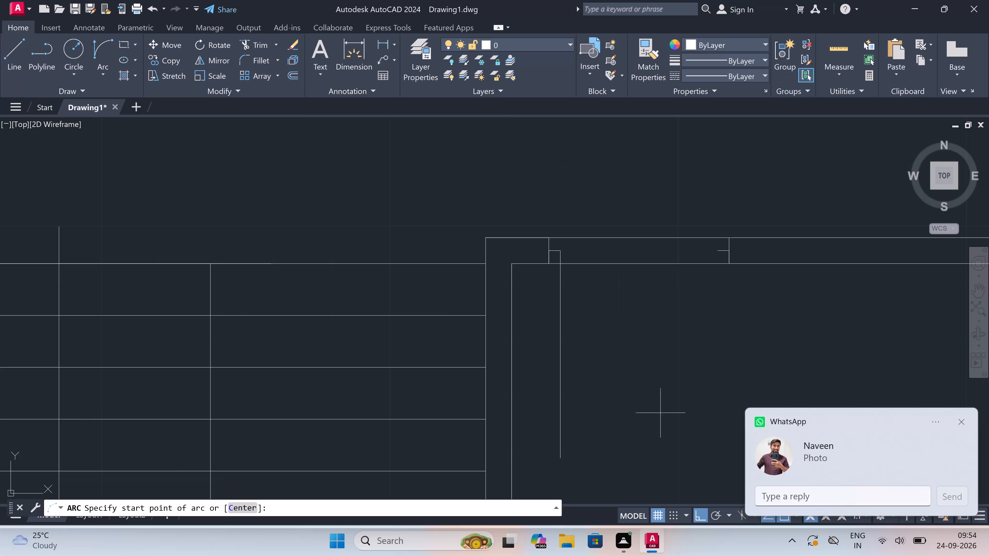
left_click(564, 458)
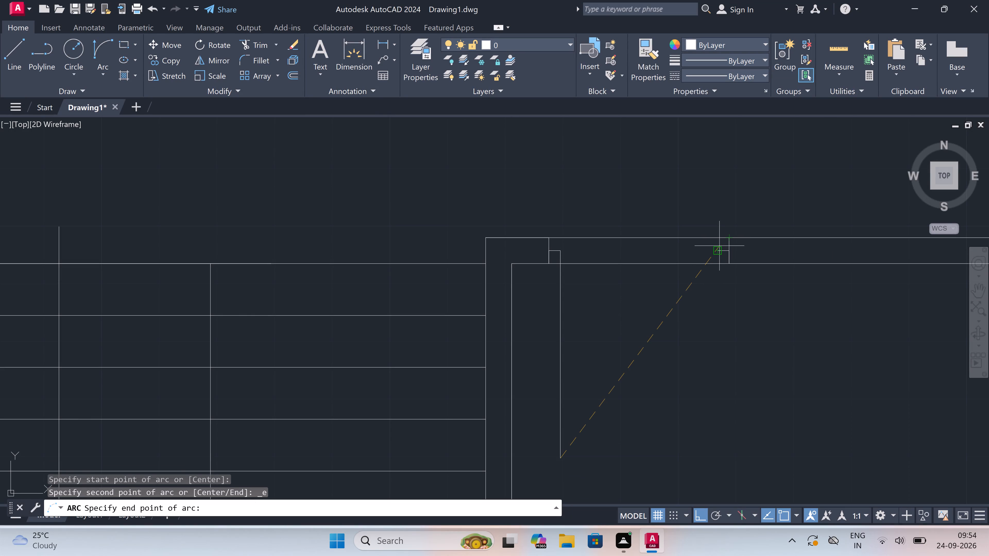
left_click(719, 252)
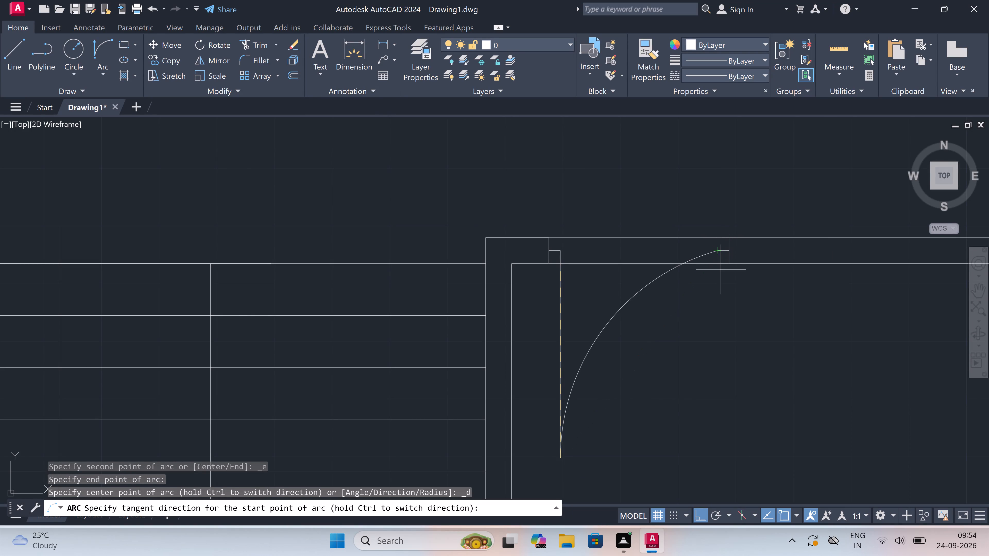
left_click(729, 332)
Trim the upper wall's two lines across both door openings on either side of the staircase.
type("tr")
key("space")
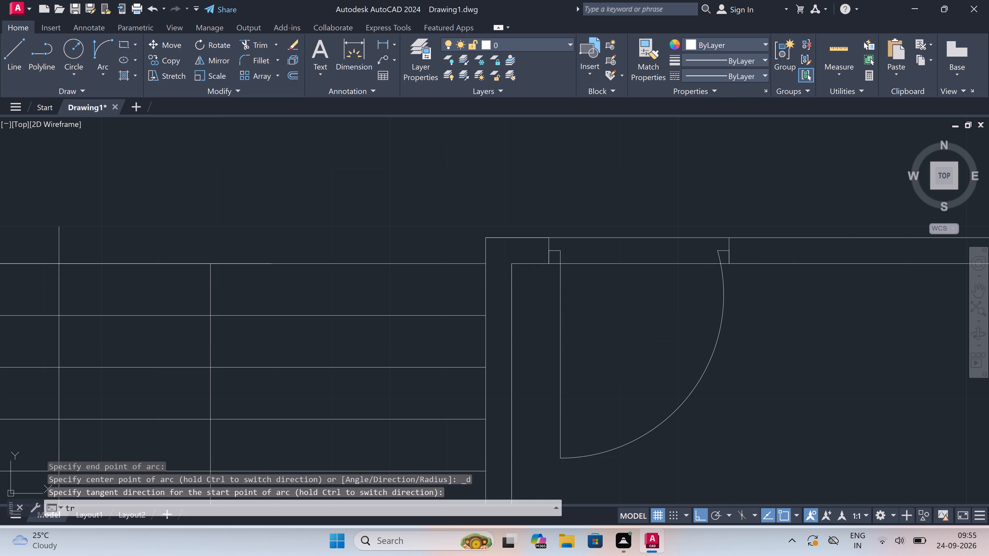
left_click_drag(629, 189, 630, 205)
left_click(614, 389)
scroll(614, 387, "down", 4)
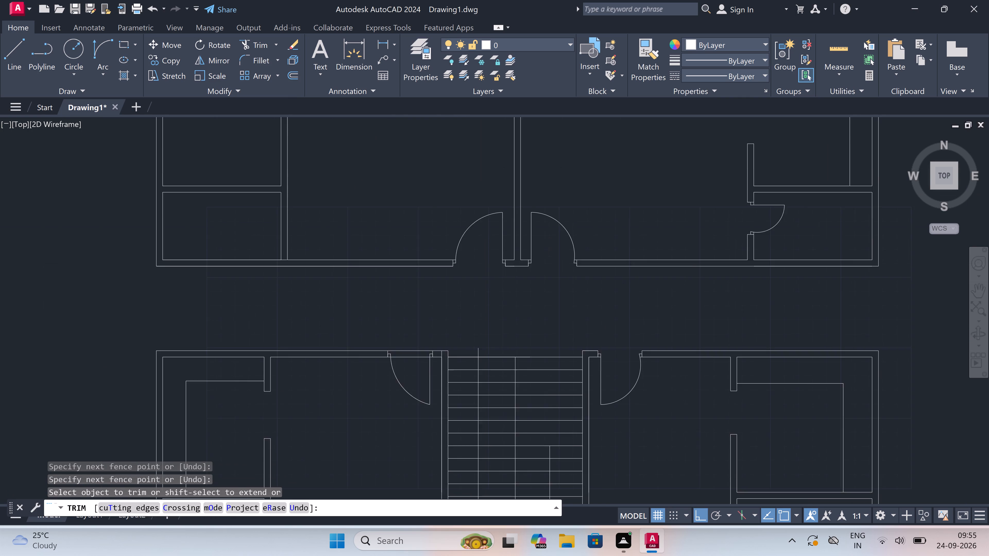
scroll(482, 364, "up", 2)
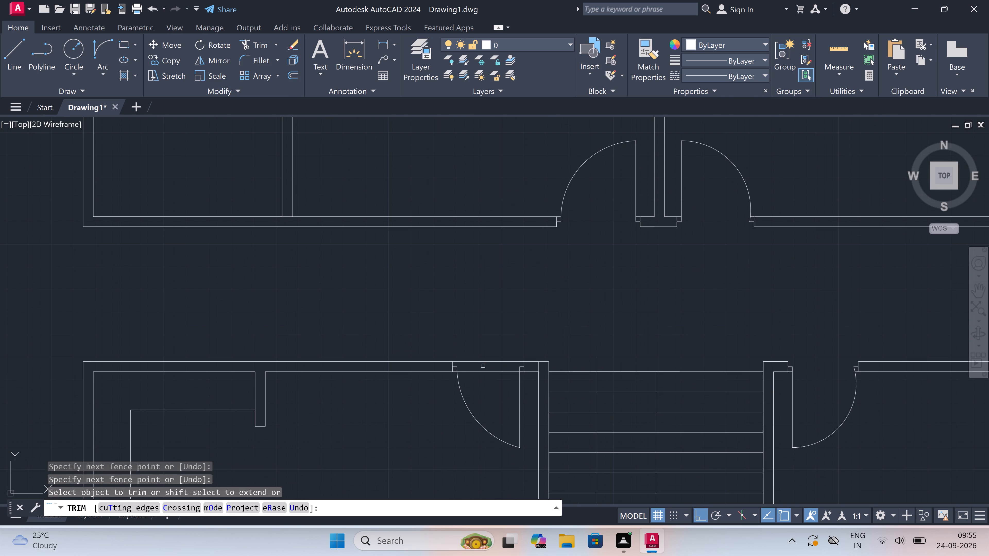
left_click(482, 384)
left_click(487, 353)
Trim the stub of the staircase's left-hand wall line inside the upper wall.
scroll(487, 353, "down", 4)
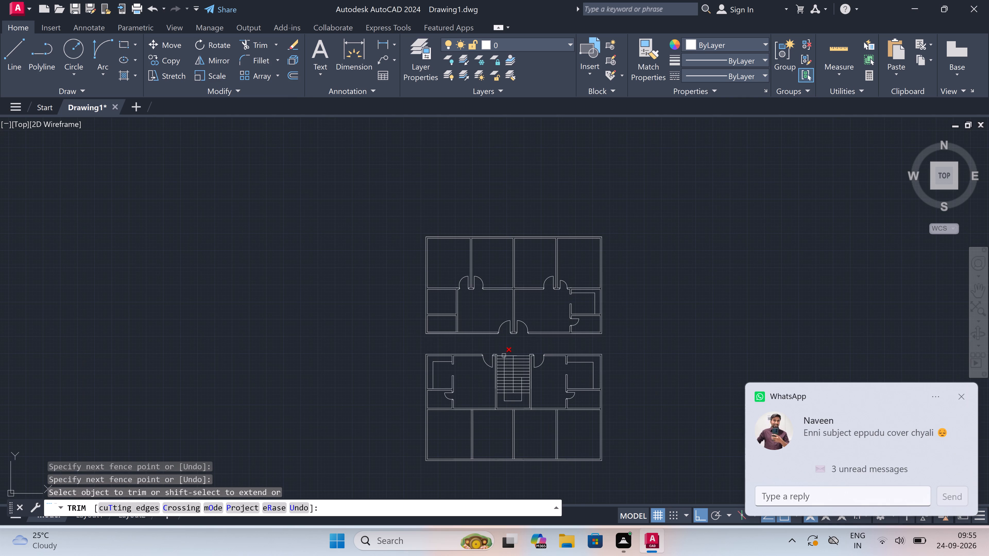
scroll(501, 359, "up", 2)
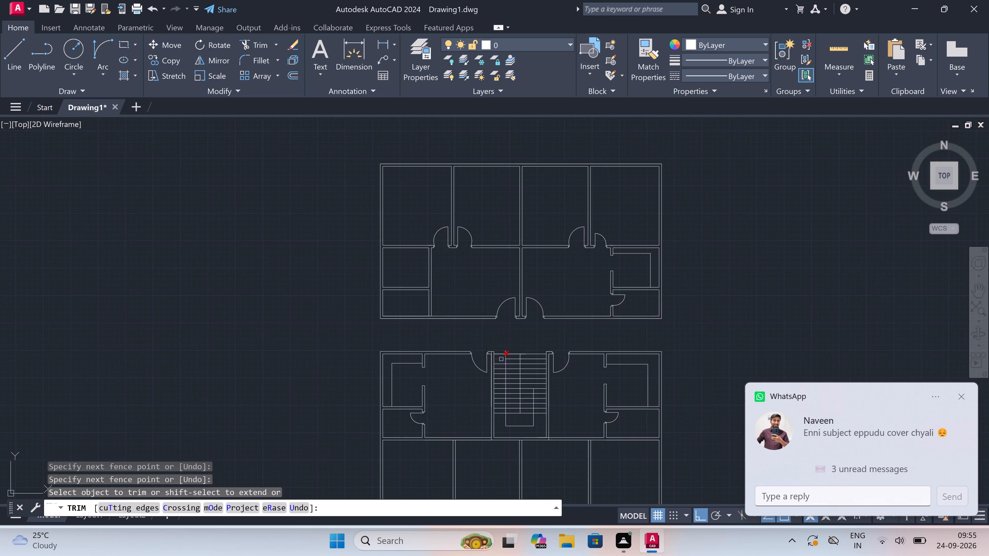
scroll(501, 359, "up", 1)
scroll(479, 343, "up", 3)
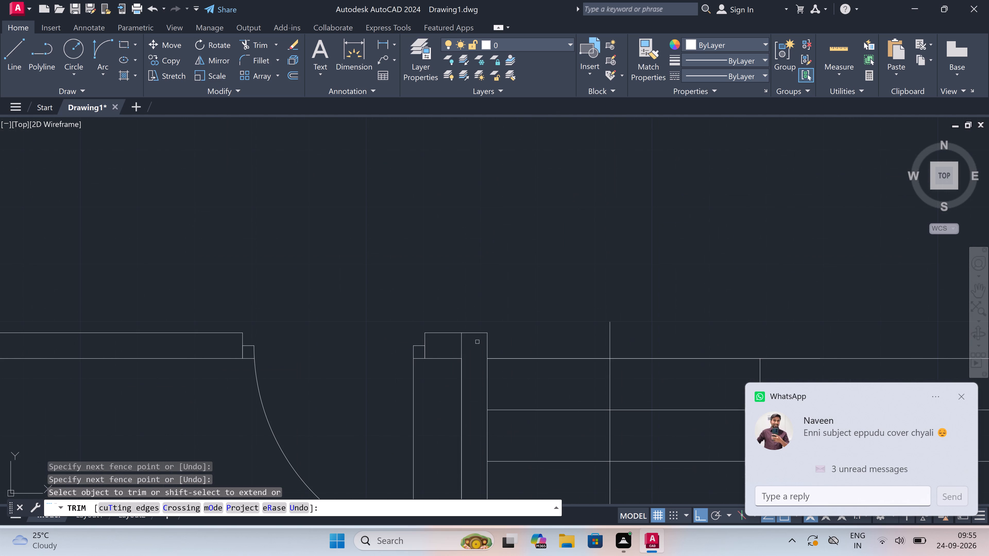
scroll(457, 344, "up", 2)
left_click_drag(457, 344, 466, 344)
left_click(501, 347)
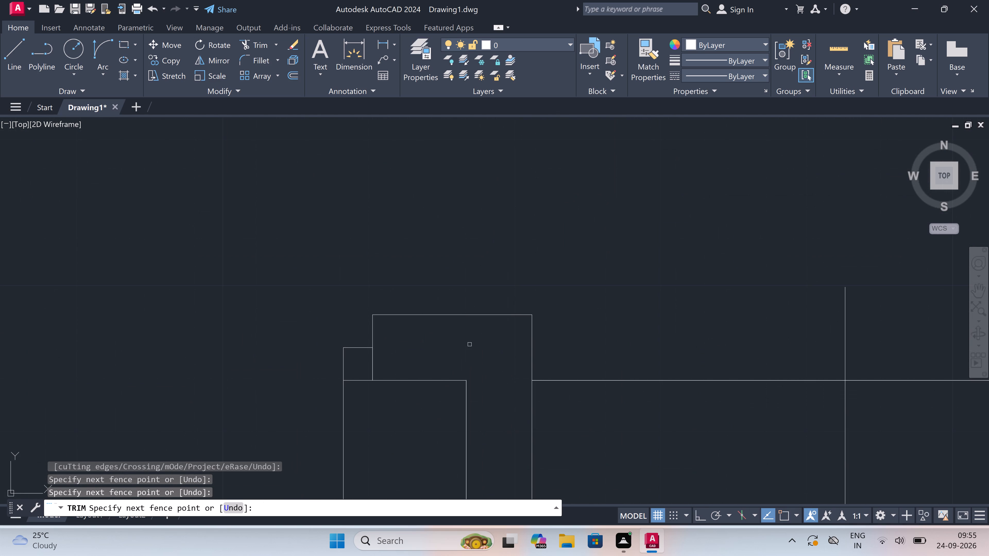
scroll(501, 347, "down", 9)
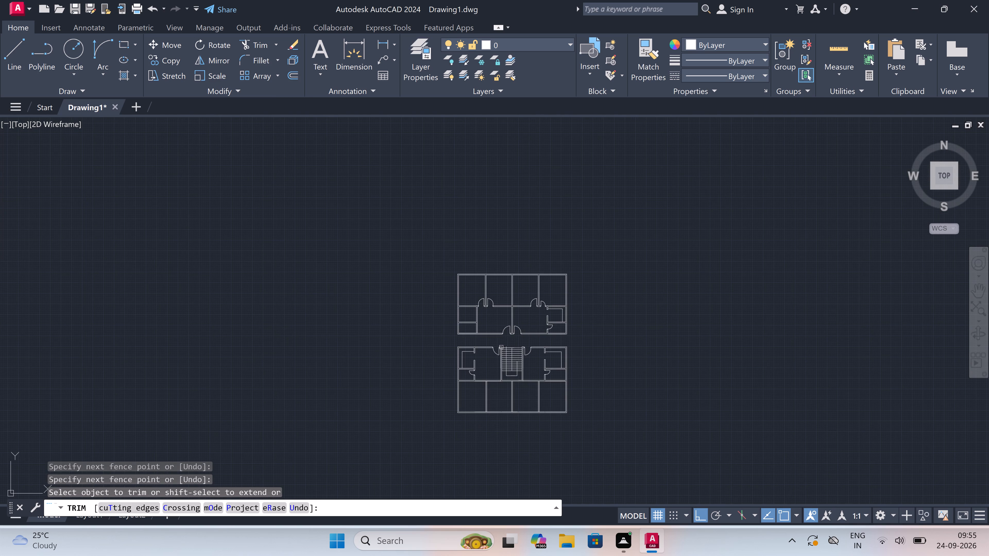
scroll(508, 401, "up", 3)
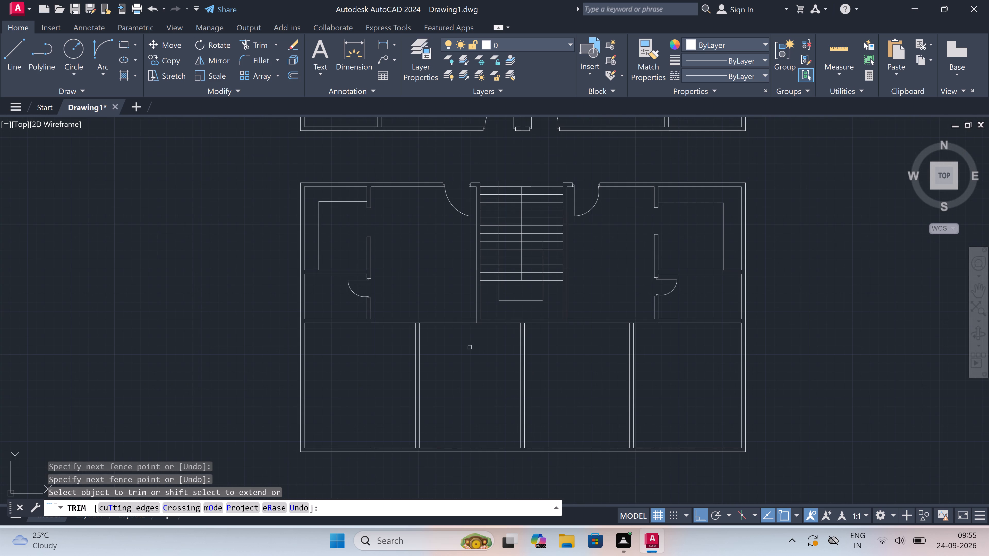
scroll(400, 306, "up", 4)
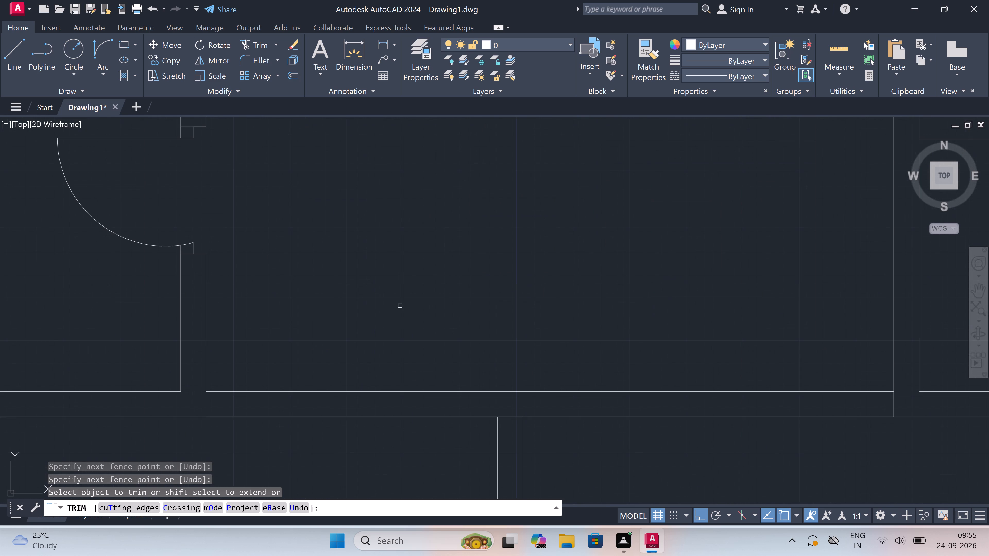
key("Escape")
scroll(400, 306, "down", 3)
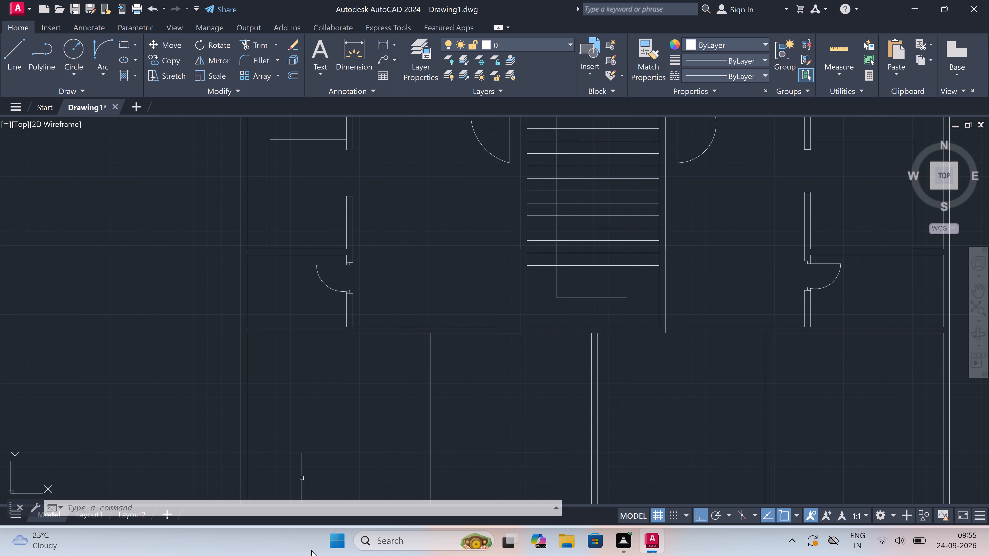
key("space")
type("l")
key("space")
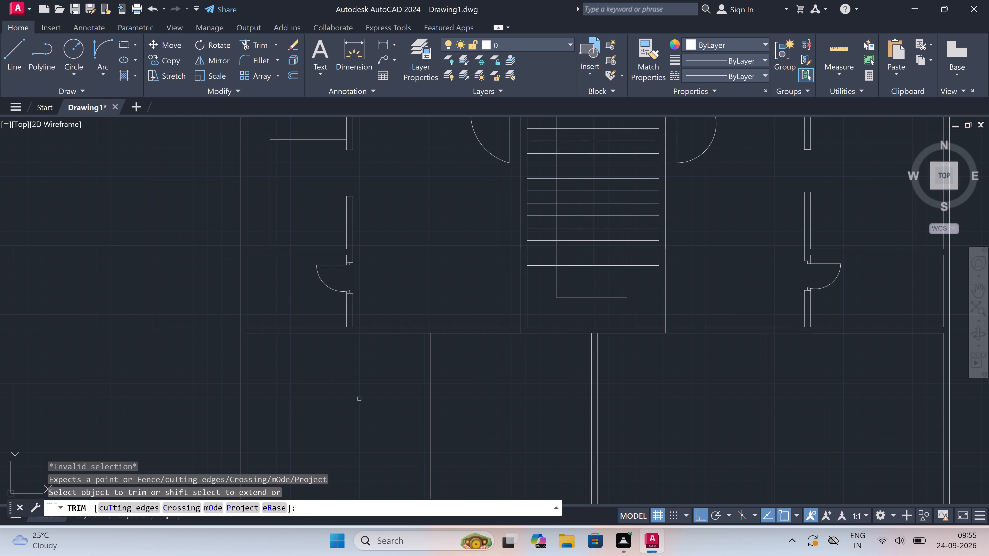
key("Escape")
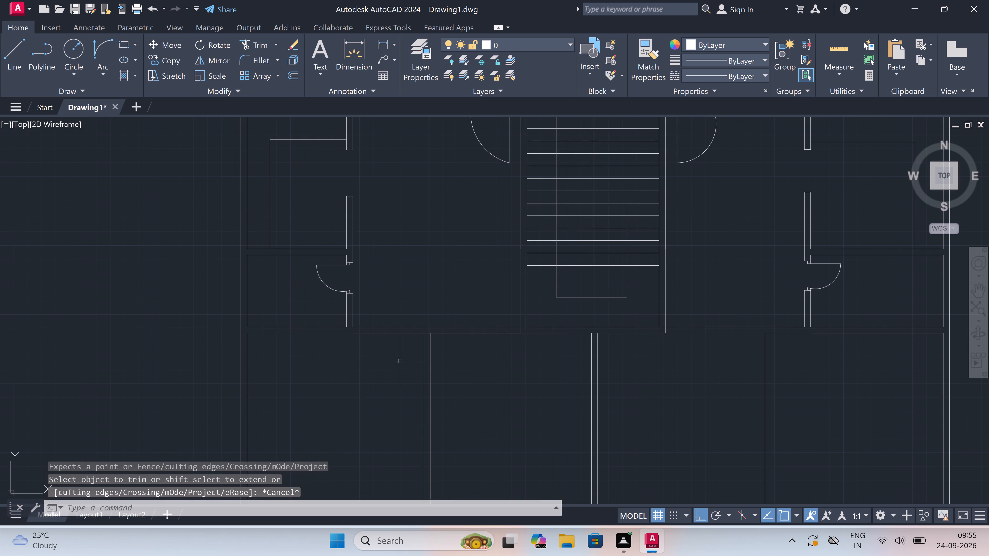
Draw a jamb line across the lower block's middle wall, just left of the bottom row's first partition.
key("l")
key("space")
scroll(410, 332, "up", 2)
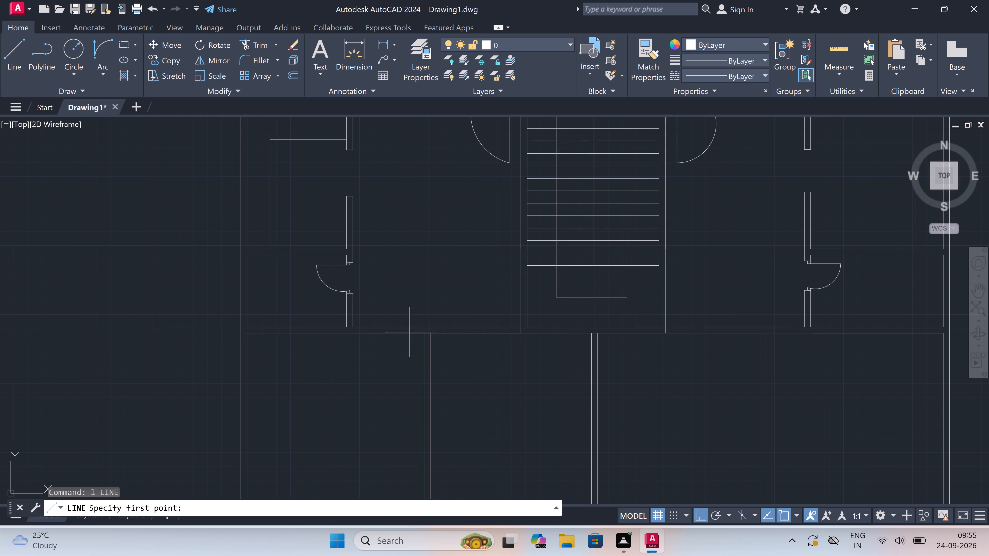
scroll(415, 321, "up", 2)
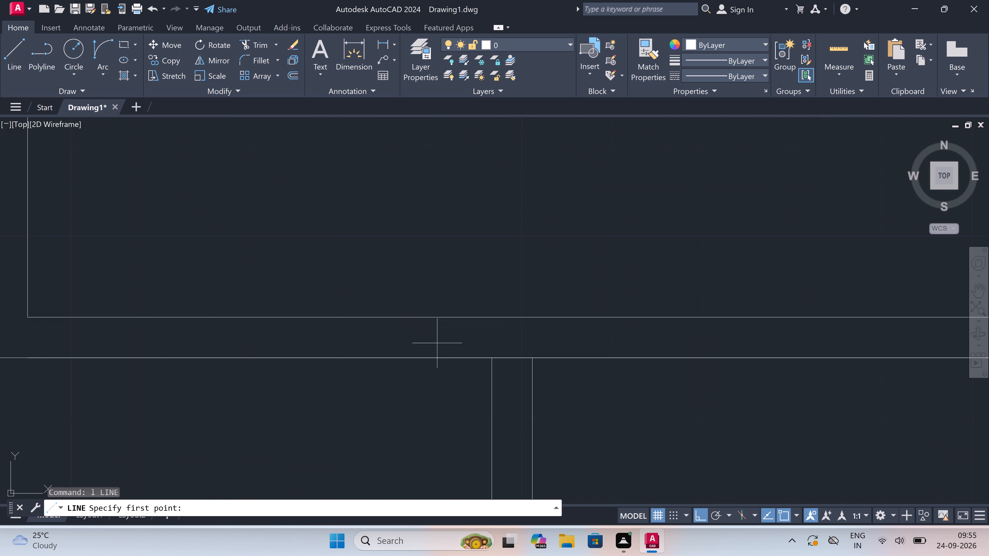
left_click(444, 360)
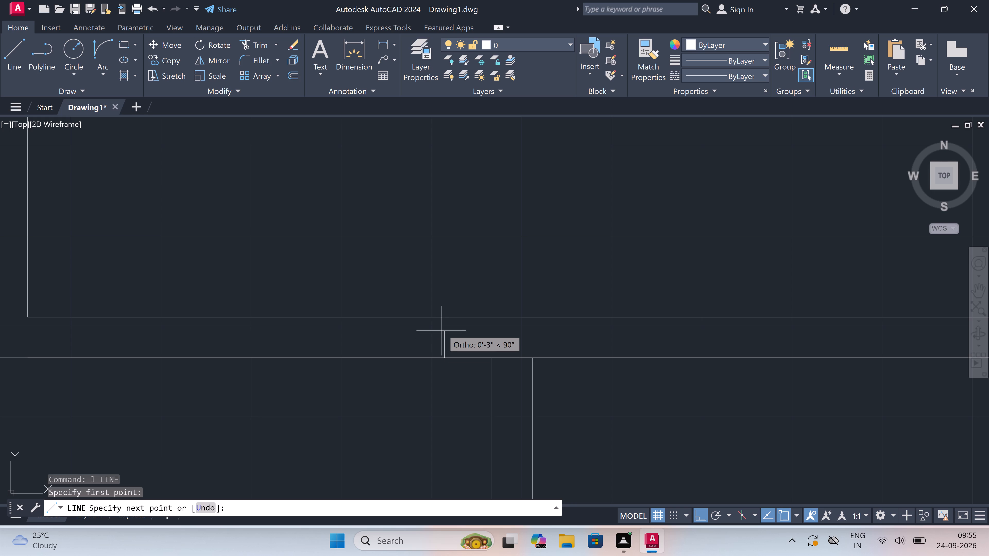
left_click(442, 319)
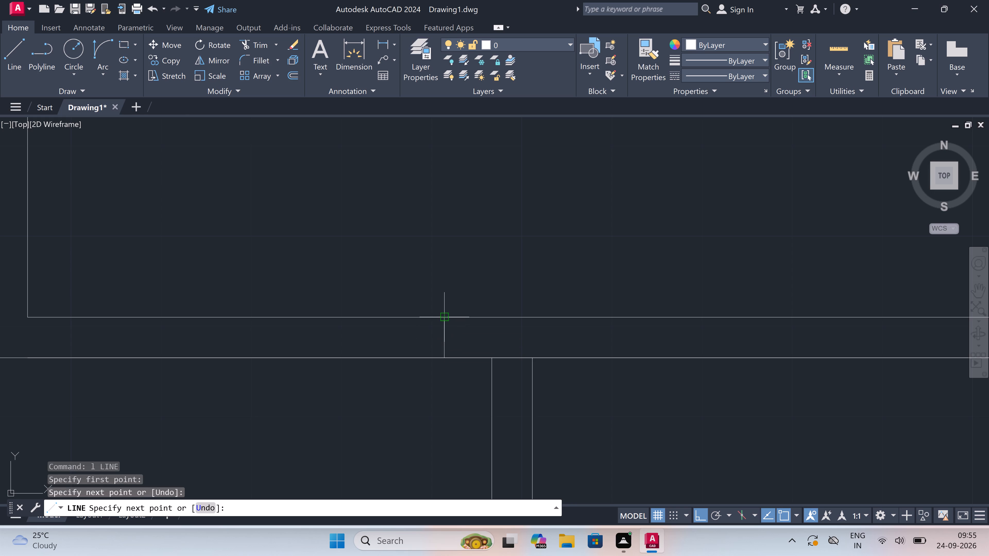
key("Escape")
Draw a jamb across the middle wall just right of the first partition, with a 2" stop and 3' door leaf downward.
key("space")
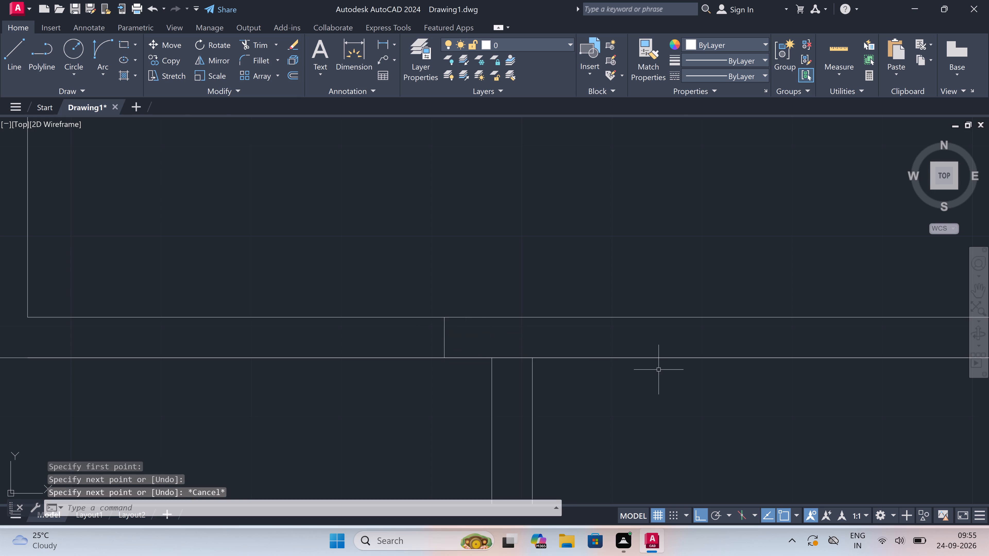
left_click(577, 359)
left_click(572, 315)
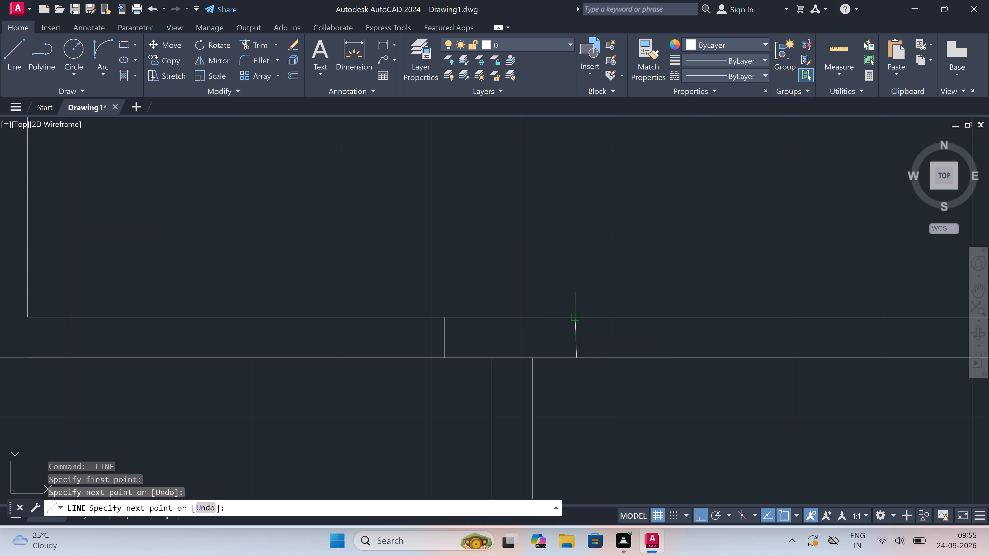
left_click(576, 335)
type("2\"")
key("space")
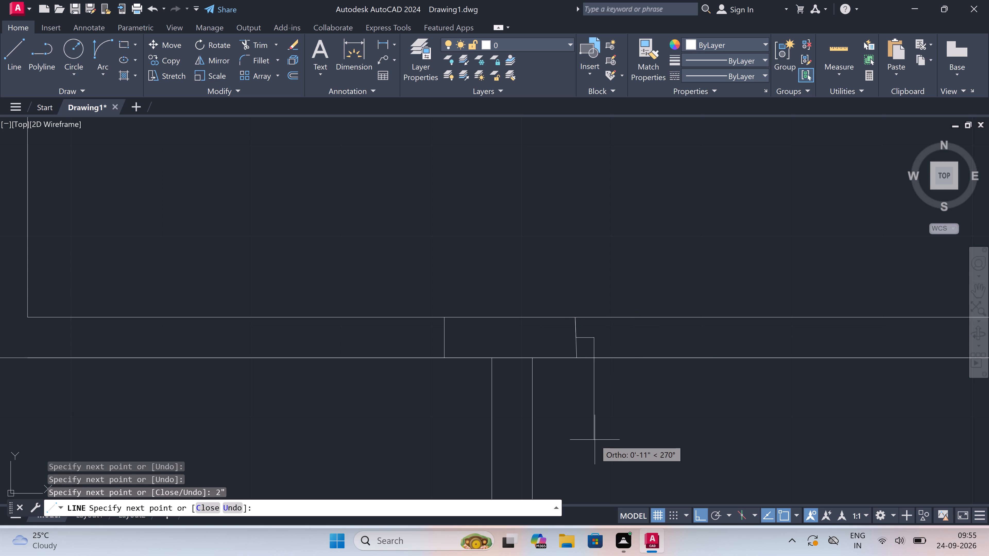
type("3'")
key("space")
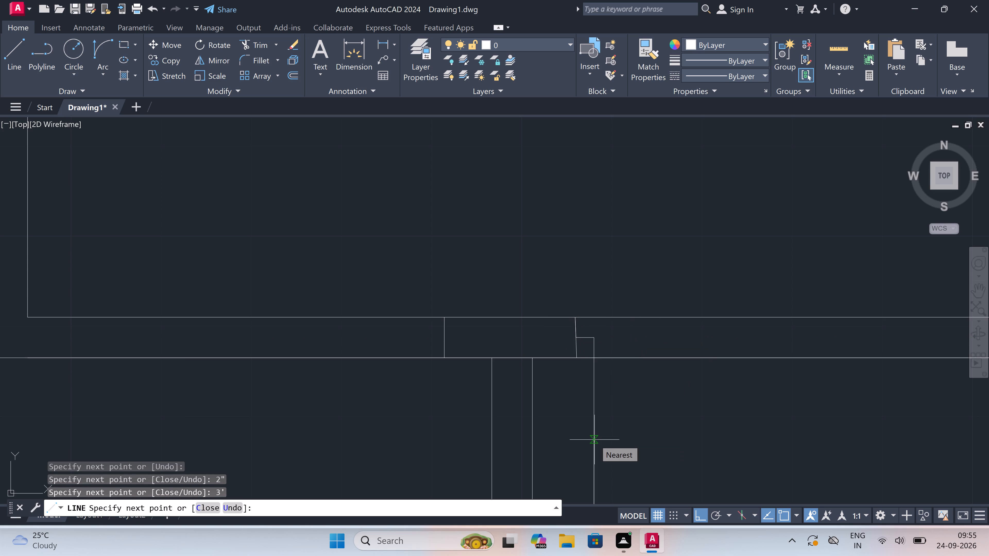
scroll(594, 438, "down", 6)
scroll(595, 467, "up", 3)
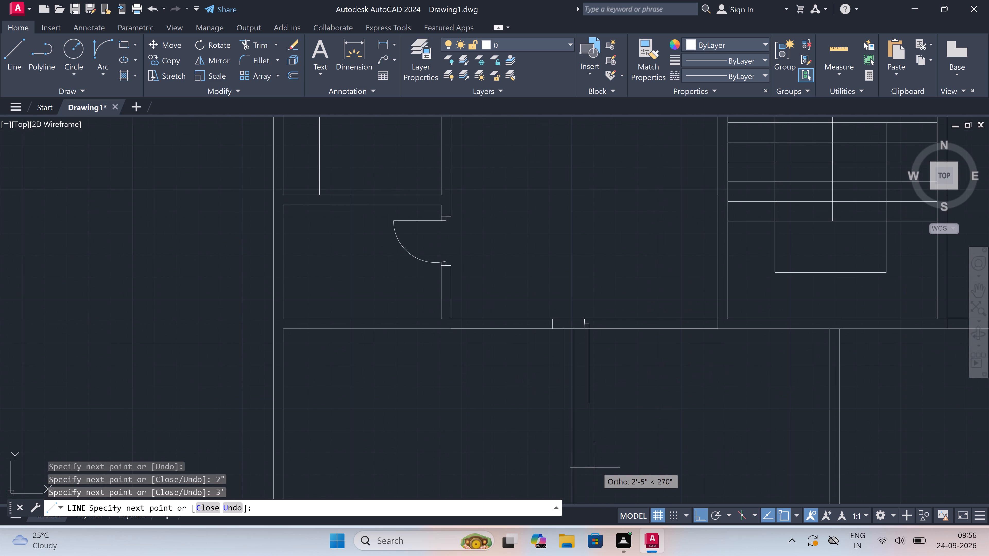
scroll(621, 420, "up", 2)
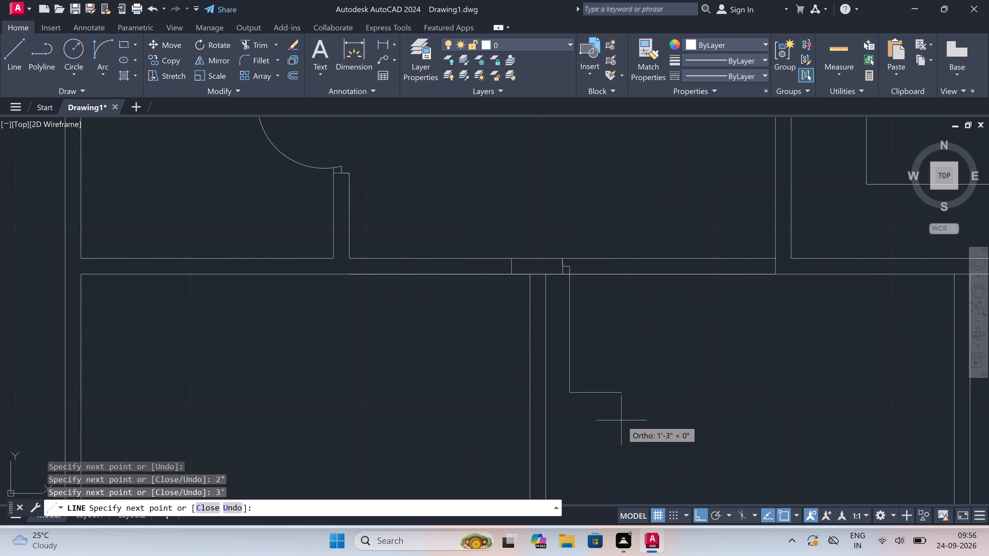
key("Escape")
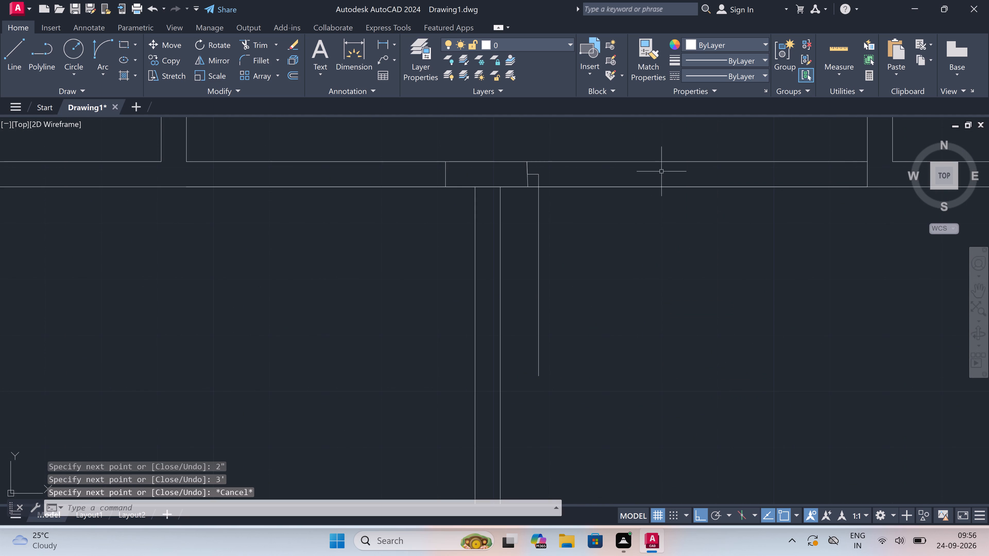
Draw the opposite jamb across the middle wall farther right, with a 2" stop from its midpoint toward the door leaf.
key("space")
left_click(712, 161)
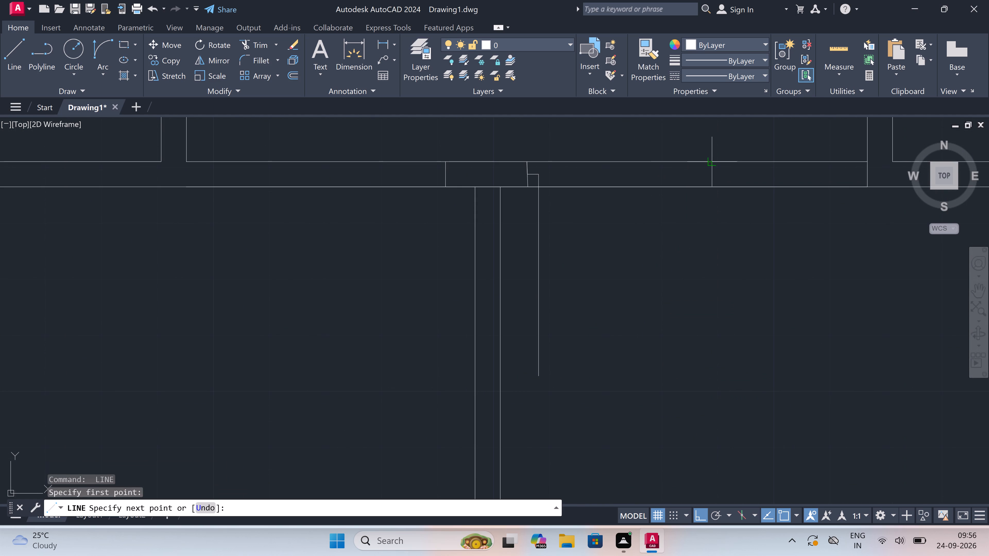
left_click(710, 183)
left_click(712, 177)
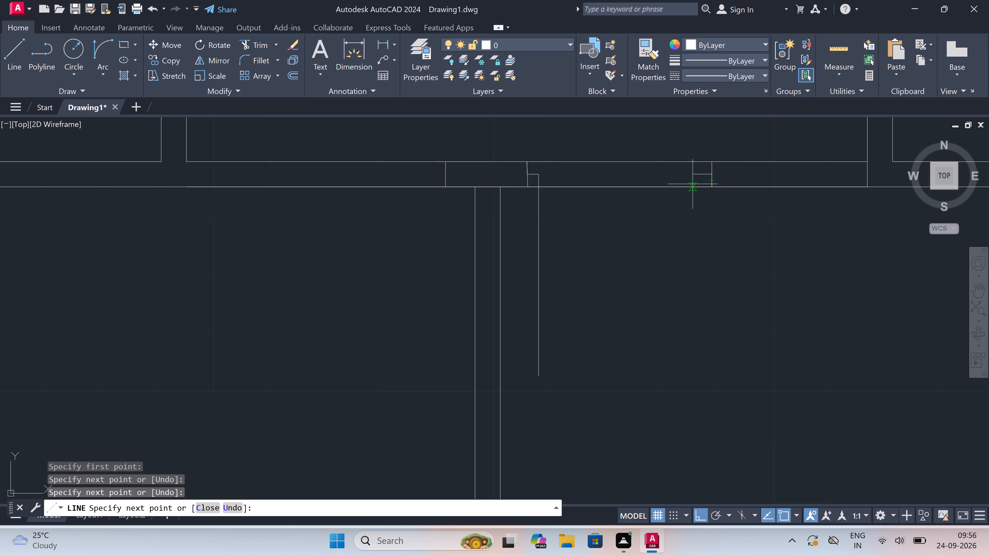
type("2\"")
key("space")
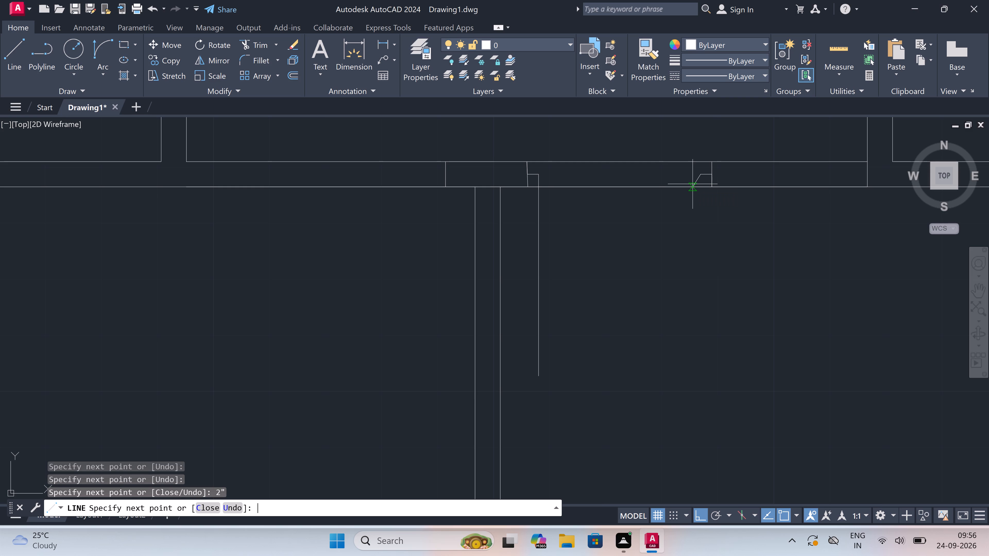
key("Escape")
Draw the swing arc for the door right of the bottom row's first partition.
left_click(91, 46)
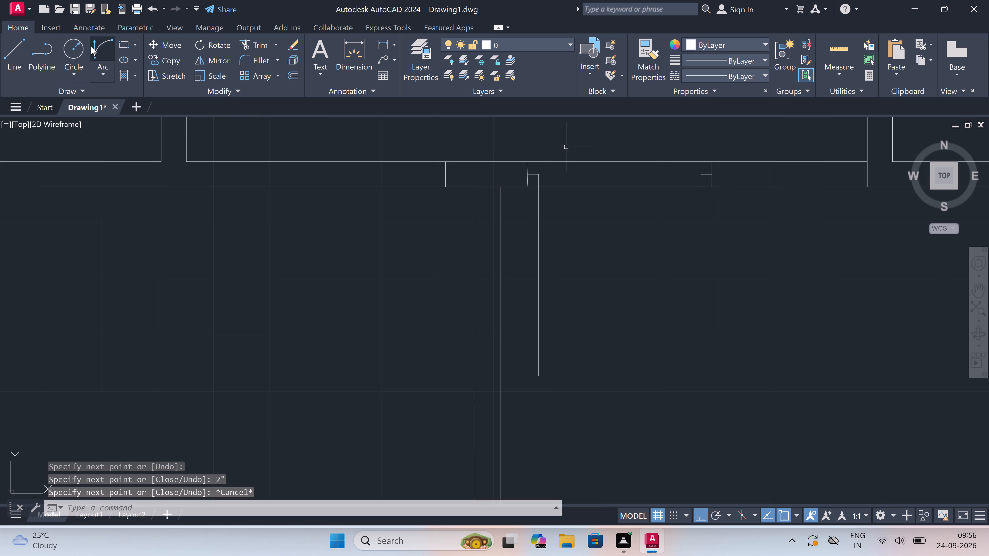
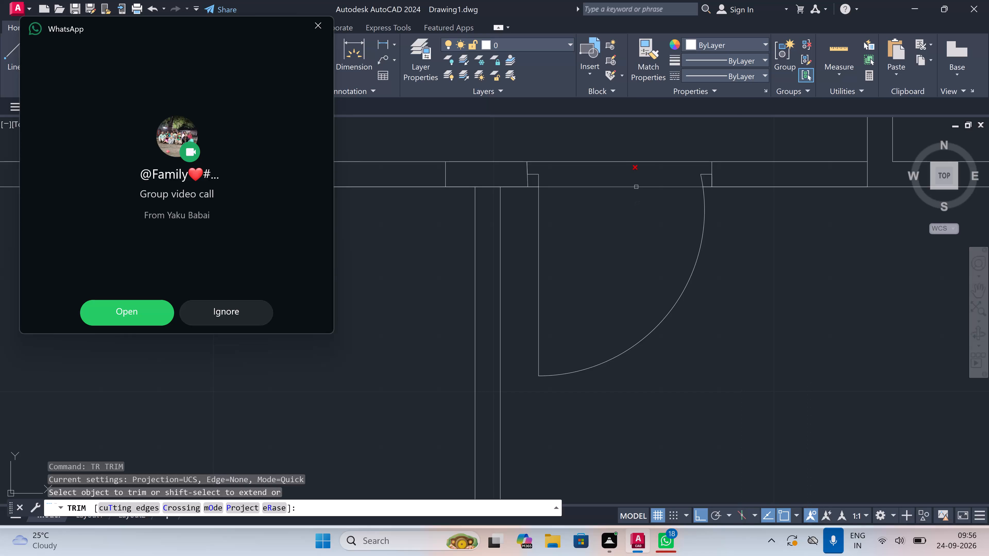
Trim both wall lines across the opening of the door whose swing arc is already drawn.
left_click(617, 151)
left_click(603, 237)
key("Escape")
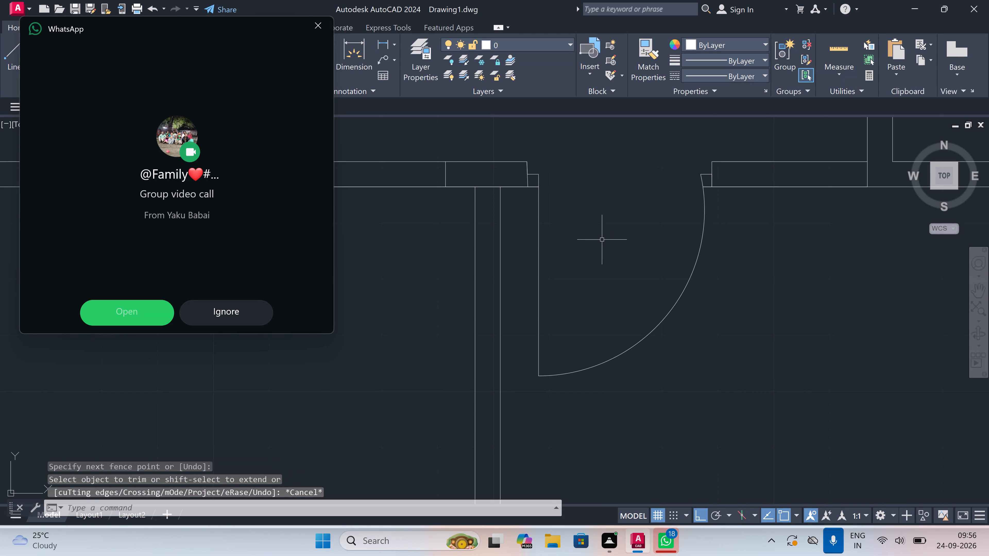
From the midpoint of the neighbouring opening's jamb line, draw a 2" stop line into the opening and a 3' door leaf line downward.
scroll(602, 240, "down", 2)
scroll(525, 209, "up", 2)
type("l")
key("space")
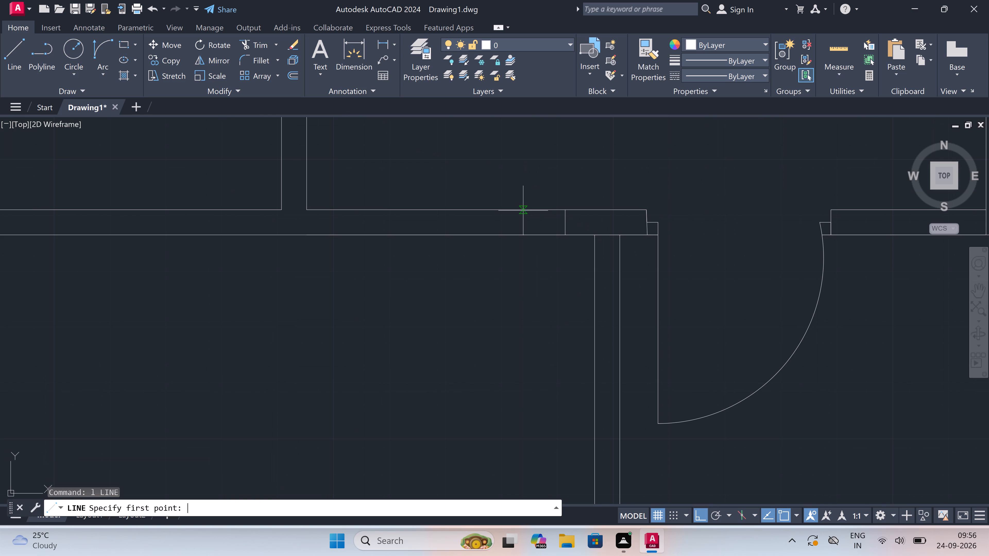
left_click(566, 219)
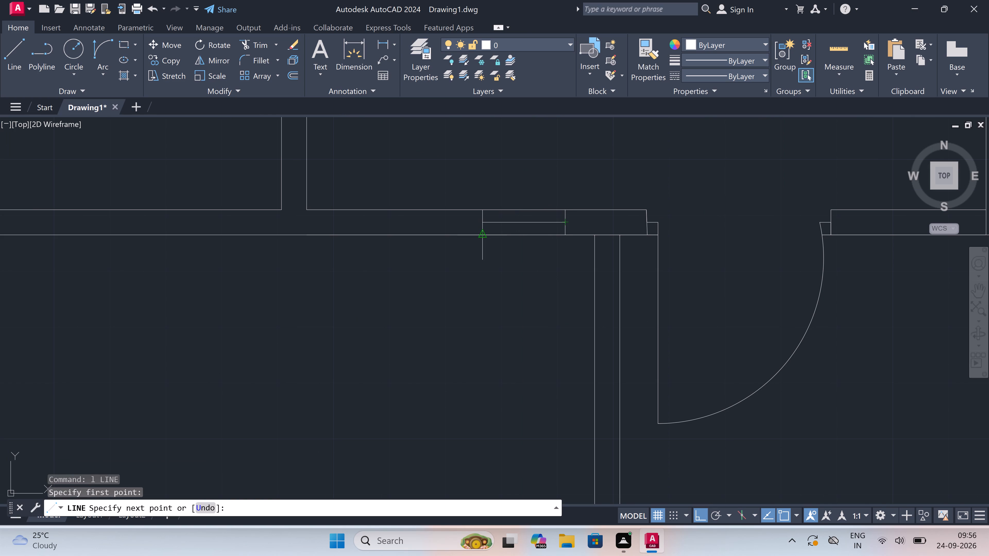
type("2\"")
key("space")
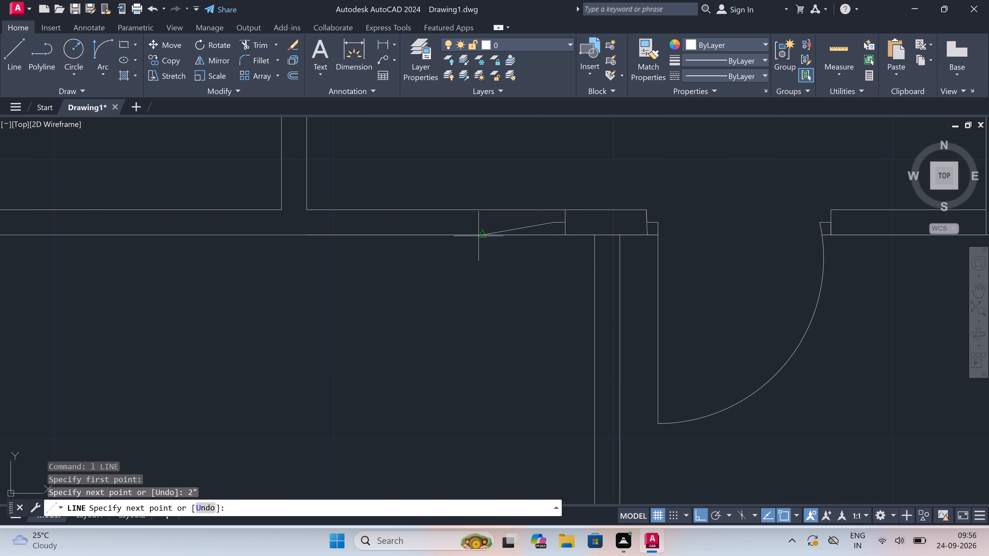
type("3'")
key("space")
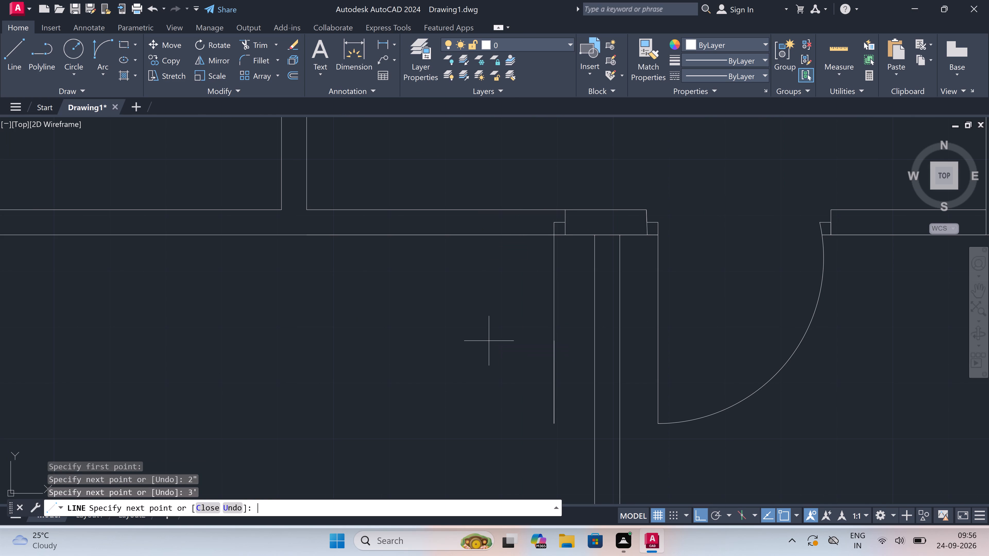
key("Escape")
Draw the opposite jamb line across the wall thickness and a 2" stop line from its midpoint into the opening.
key("space")
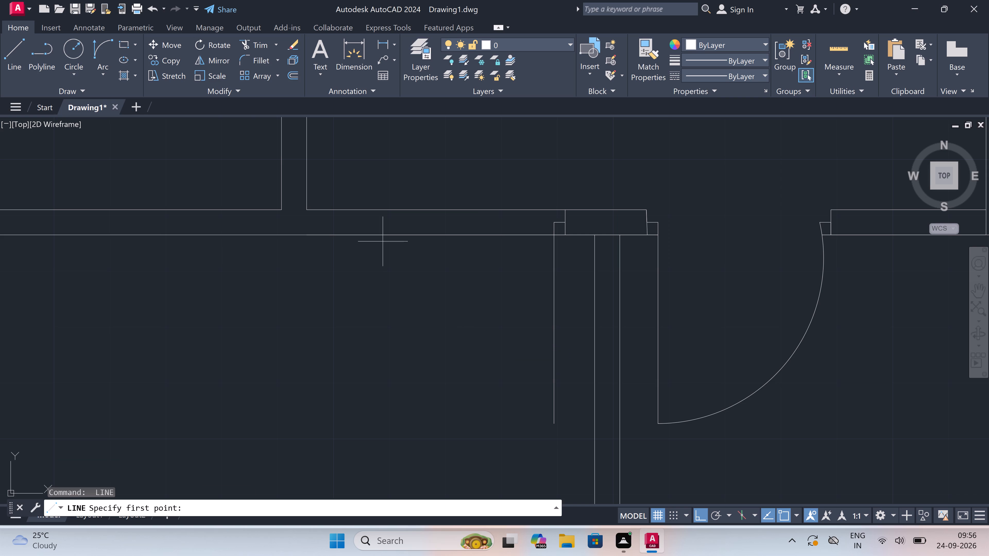
left_click(373, 207)
left_click(371, 233)
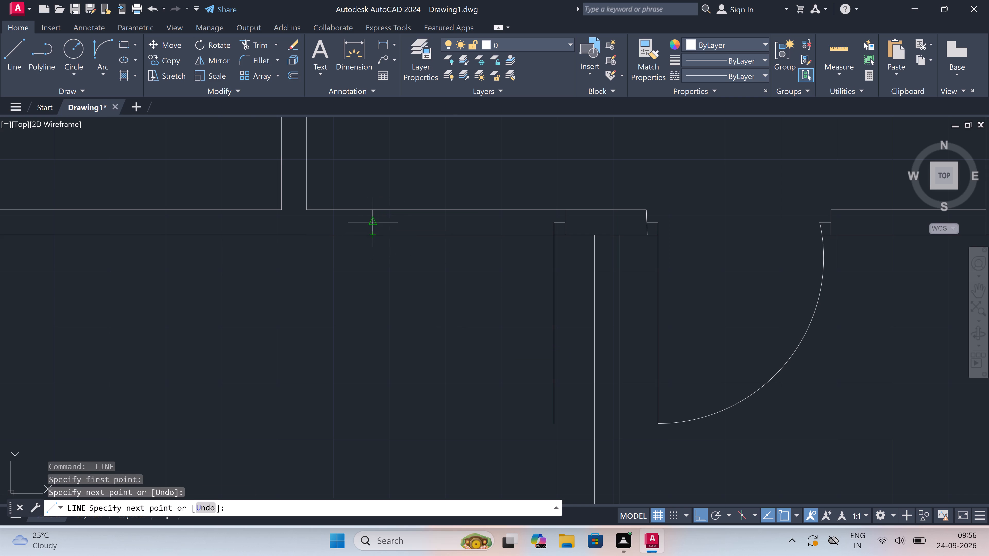
left_click(371, 224)
type("2\"")
key("space")
key("Escape")
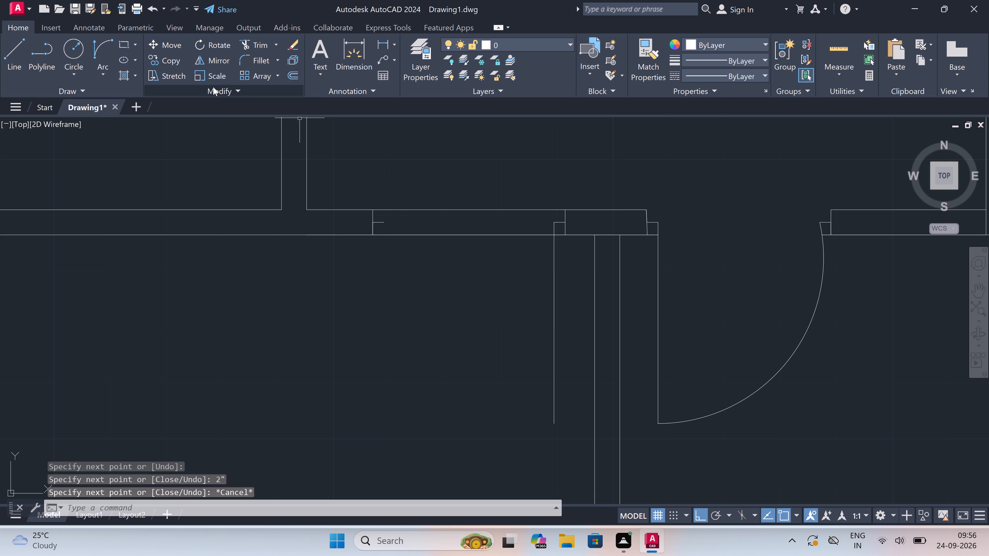
Draw the door swing arc from the end of the new 2" stop to the free end of the 3' leaf.
left_click(105, 50)
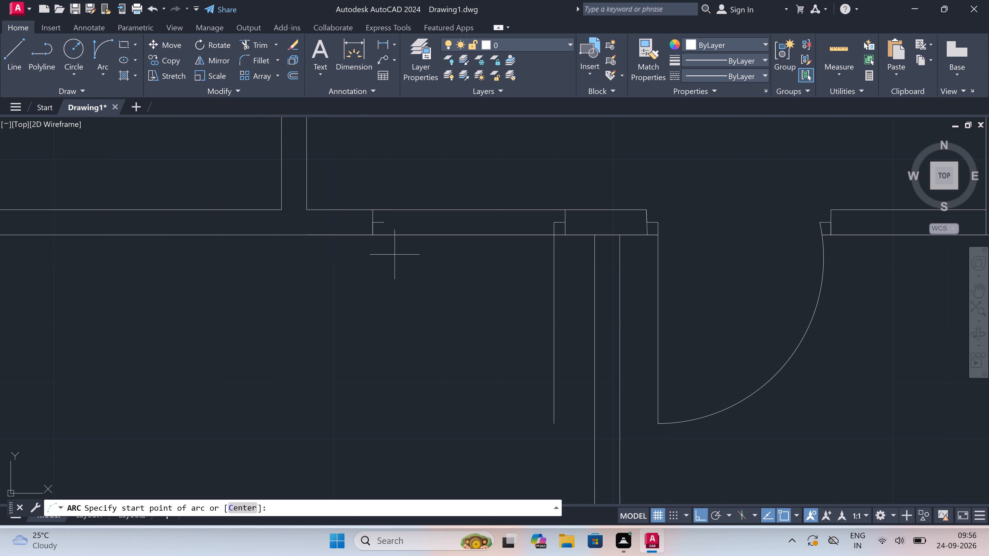
left_click(386, 221)
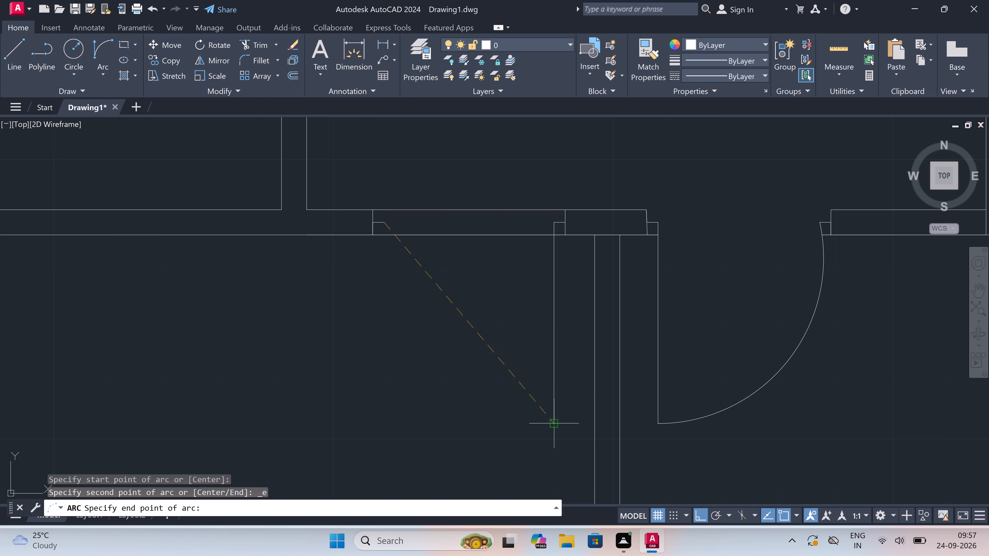
left_click_drag(557, 422, 547, 425)
left_click(487, 433)
Trim both wall lines across the new door opening above the lower plan's leftmost bottom room.
type("tr")
key("space")
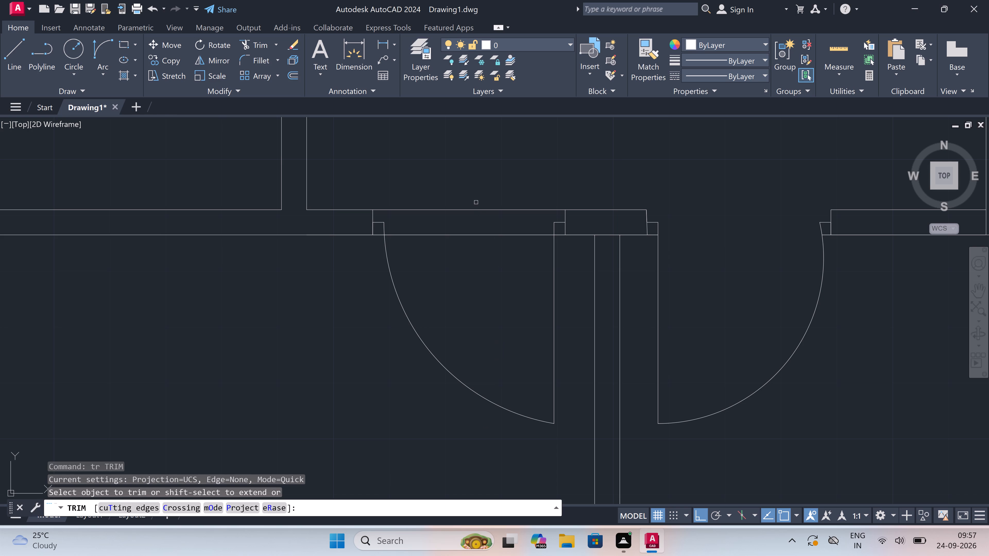
left_click_drag(476, 196, 476, 205)
left_click(473, 266)
Trim the short wall line segment crossing the junction of the staircase's right wall and the horizontal wall below it.
scroll(472, 267, "down", 6)
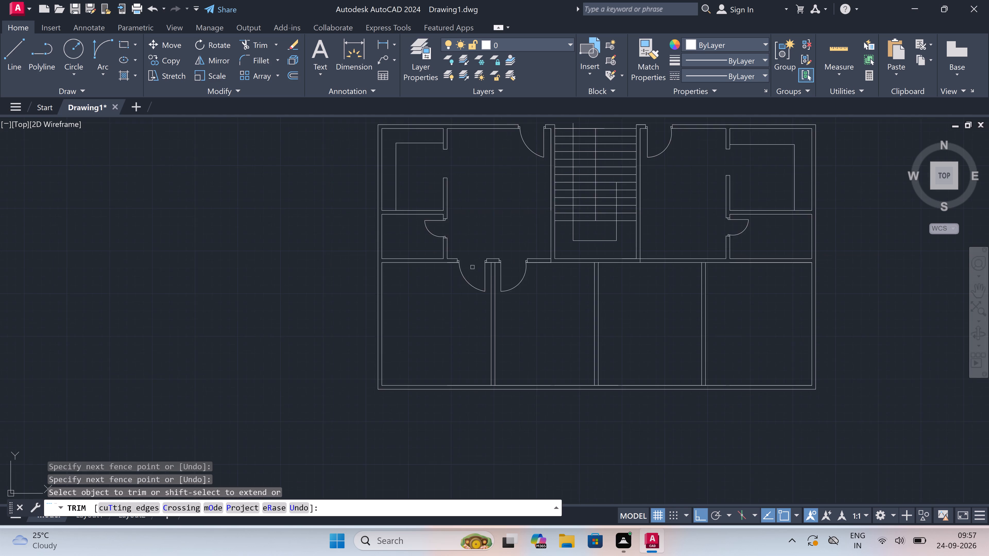
scroll(467, 236, "up", 3)
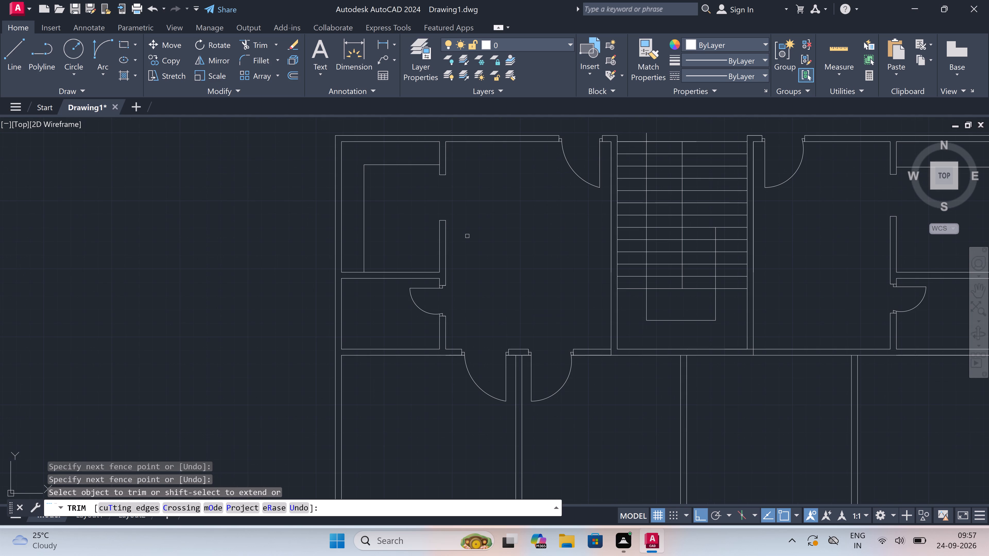
scroll(467, 236, "down", 1)
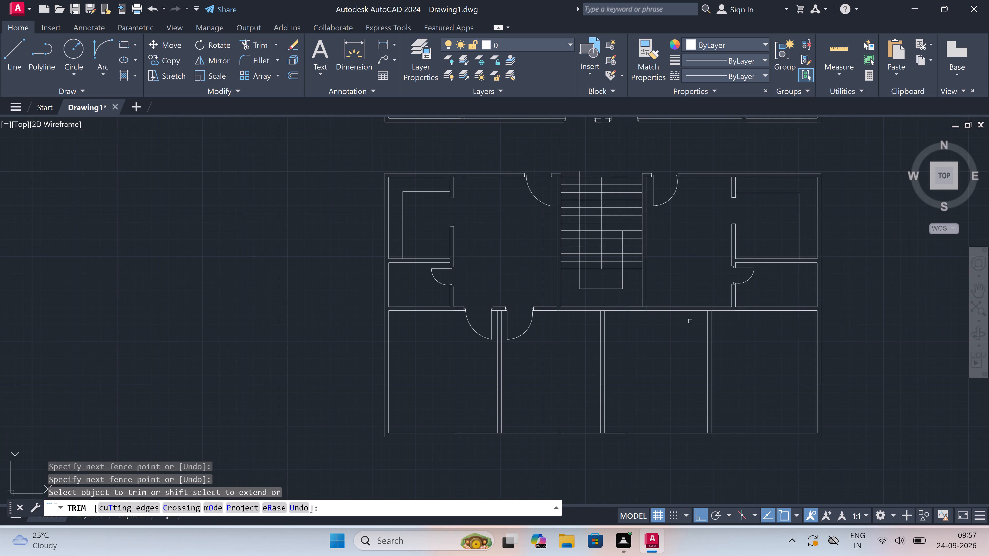
scroll(656, 307, "up", 2)
scroll(631, 314, "up", 2)
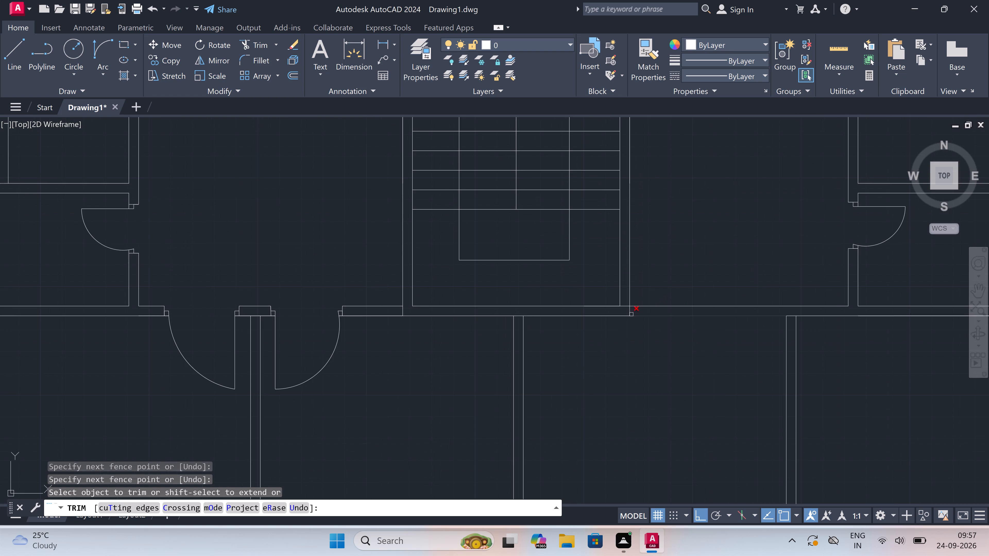
scroll(631, 314, "up", 1)
scroll(635, 310, "down", 3)
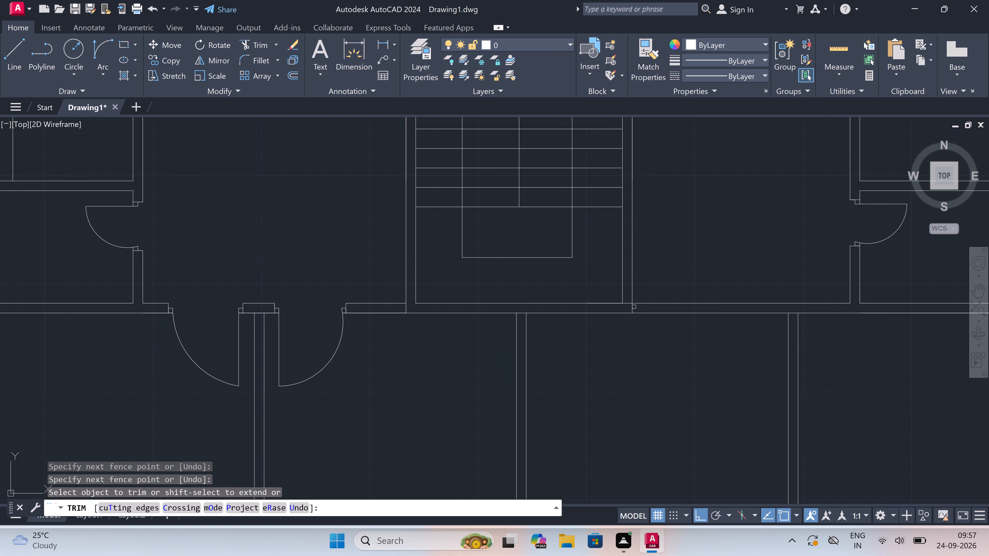
scroll(628, 298, "up", 2)
left_click_drag(628, 298, 628, 305)
left_click(628, 311)
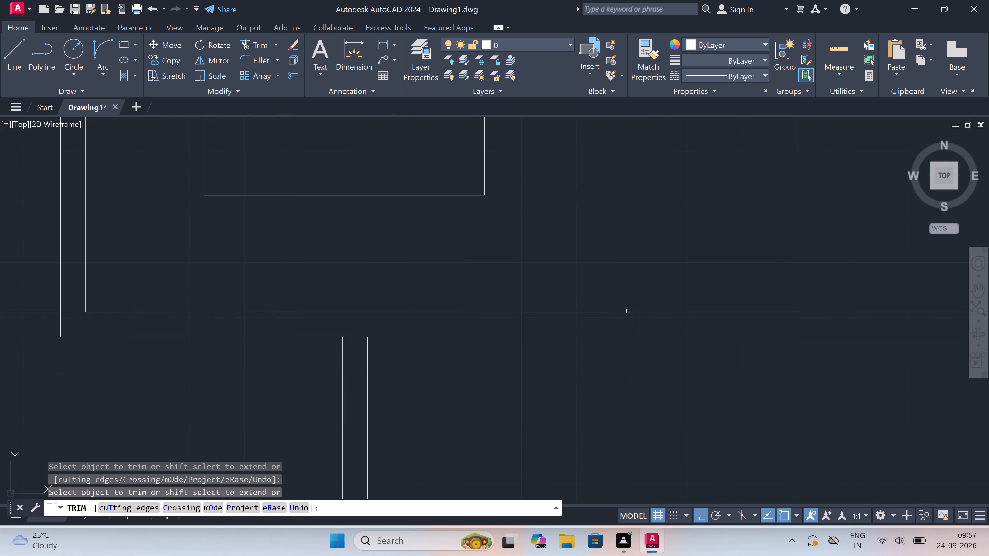
scroll(628, 311, "down", 3)
scroll(597, 328, "down", 3)
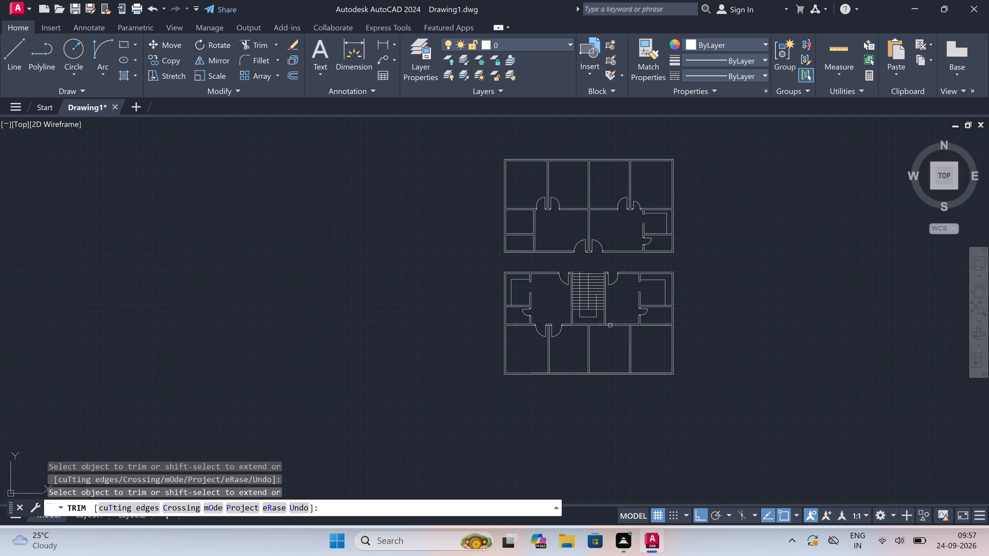
scroll(642, 318, "up", 3)
scroll(606, 364, "up", 3)
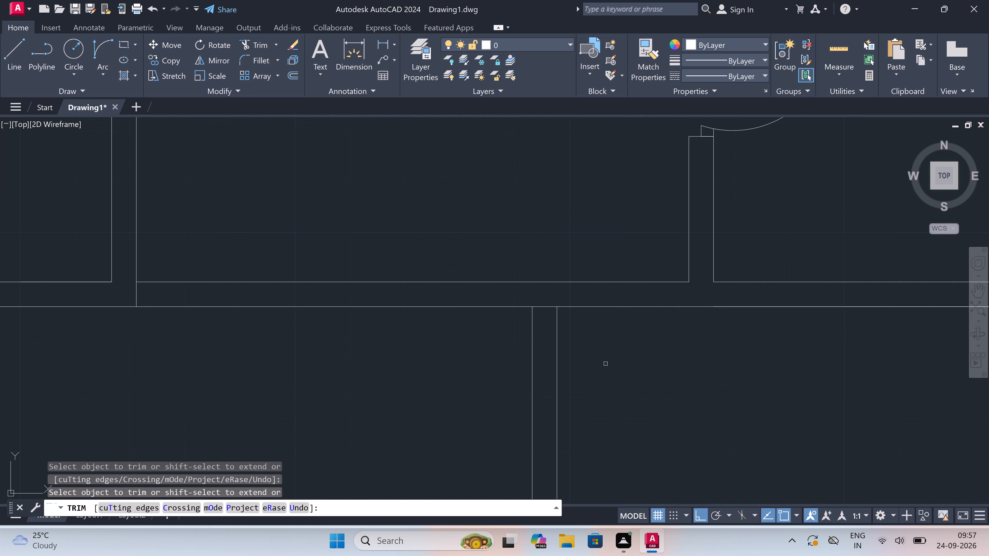
key("Escape")
Draw a jamb across the wall above the lower plan's rightmost bottom room, beside the partition, with a 2" stop and 3' door leaf.
scroll(606, 362, "down", 2)
scroll(613, 319, "up", 3)
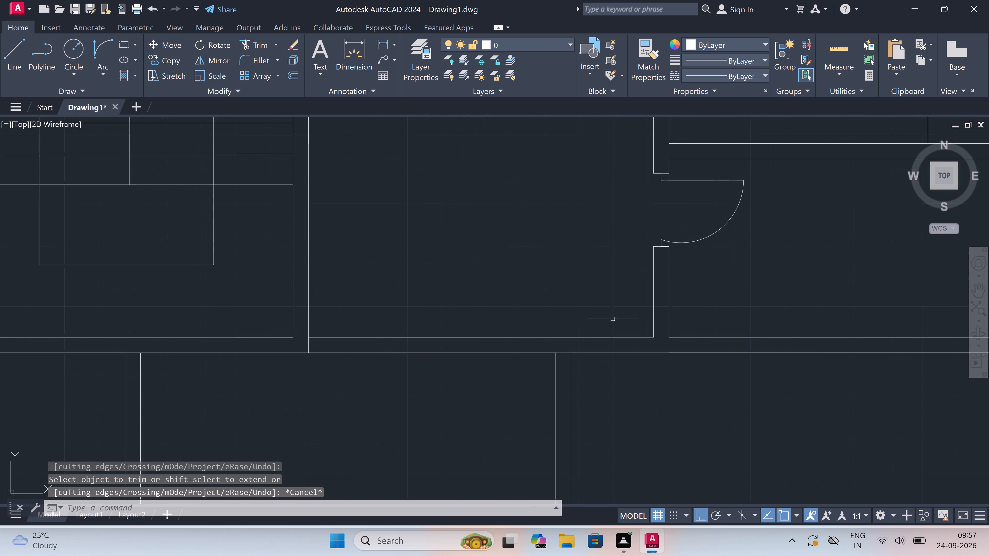
type("l")
key("space")
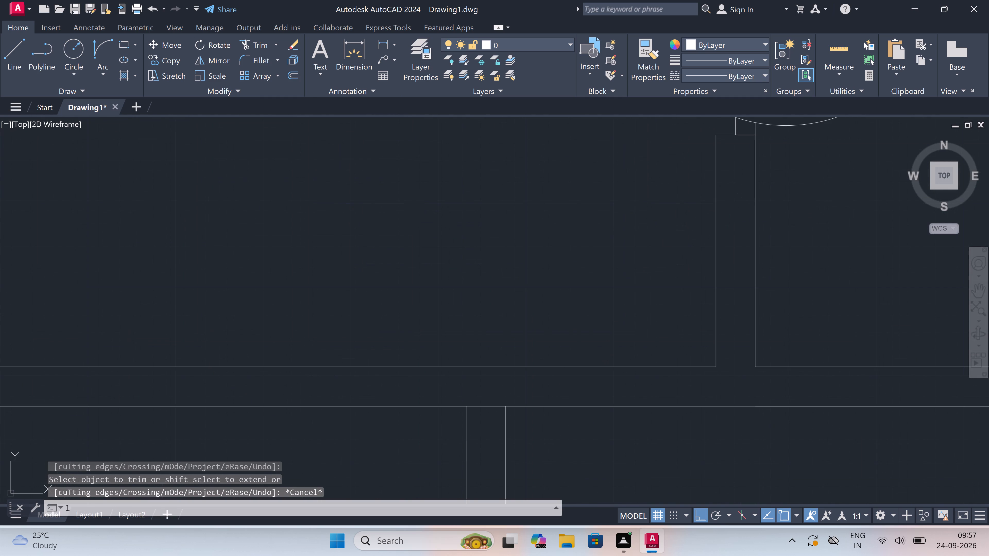
left_click(533, 402)
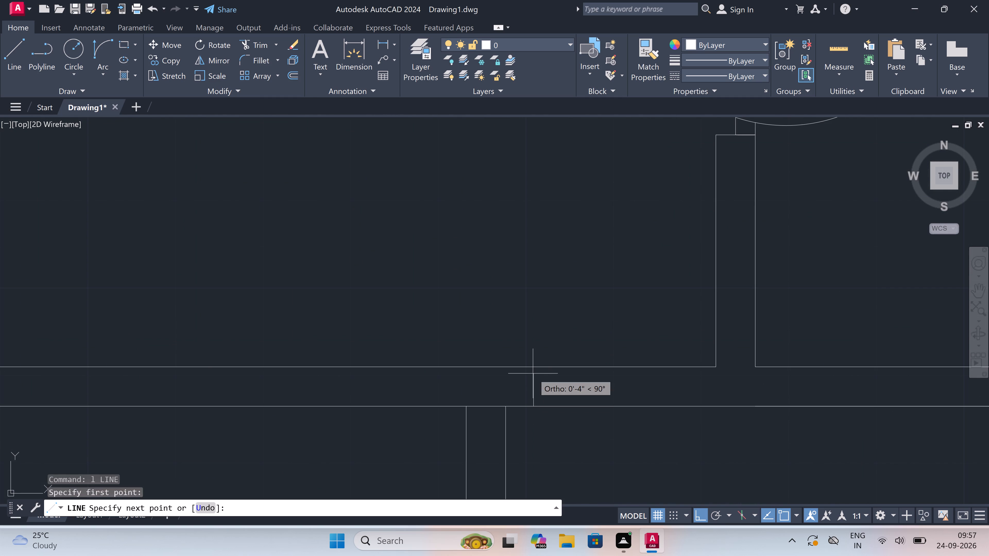
left_click(535, 370)
left_click(532, 386)
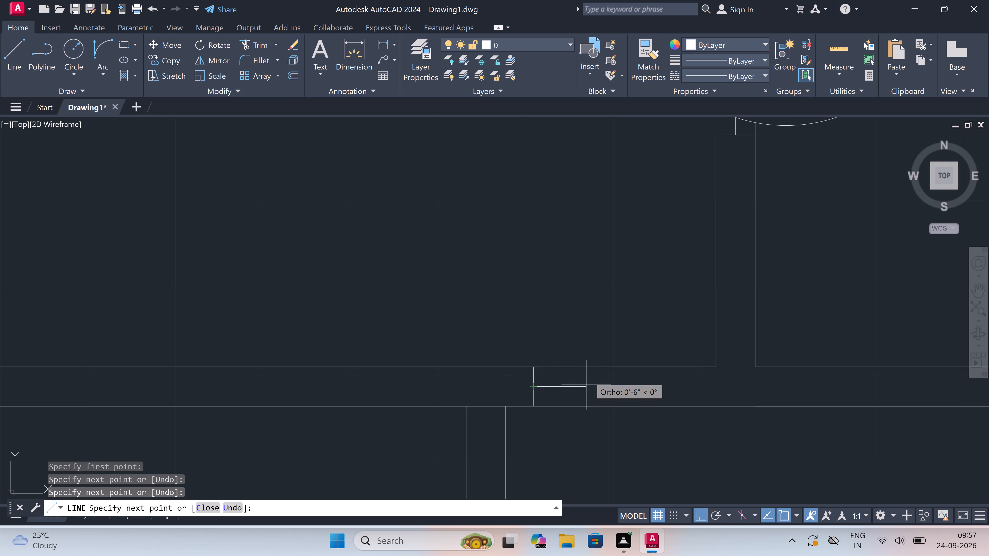
key("2")
key("shift+quotedbl")
key("space")
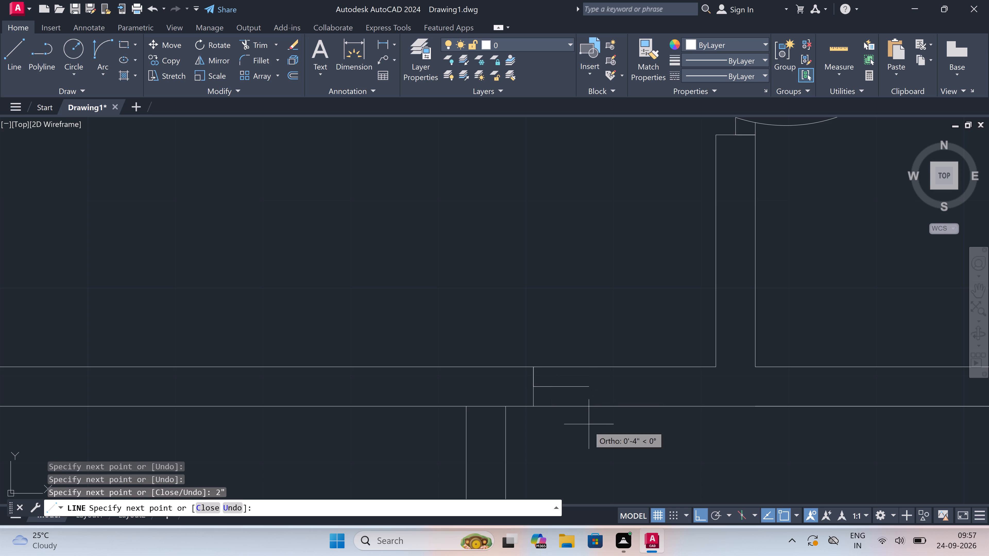
type("3'")
key("space")
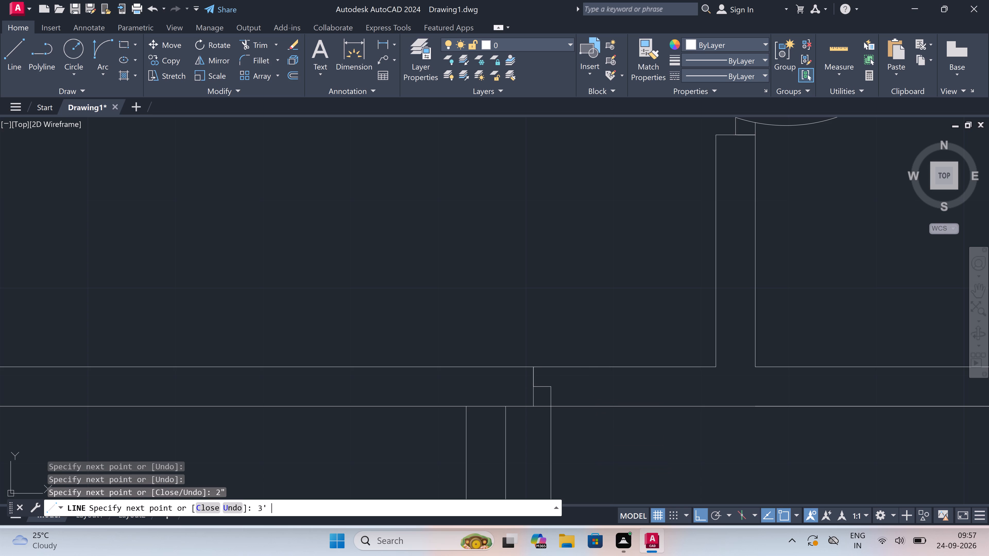
scroll(585, 454, "down", 6)
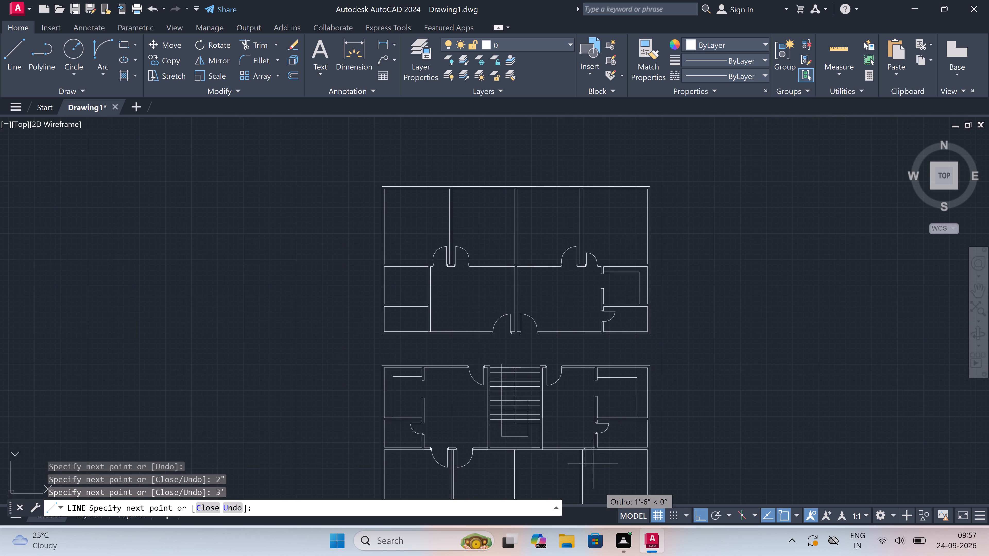
scroll(599, 488, "up", 3)
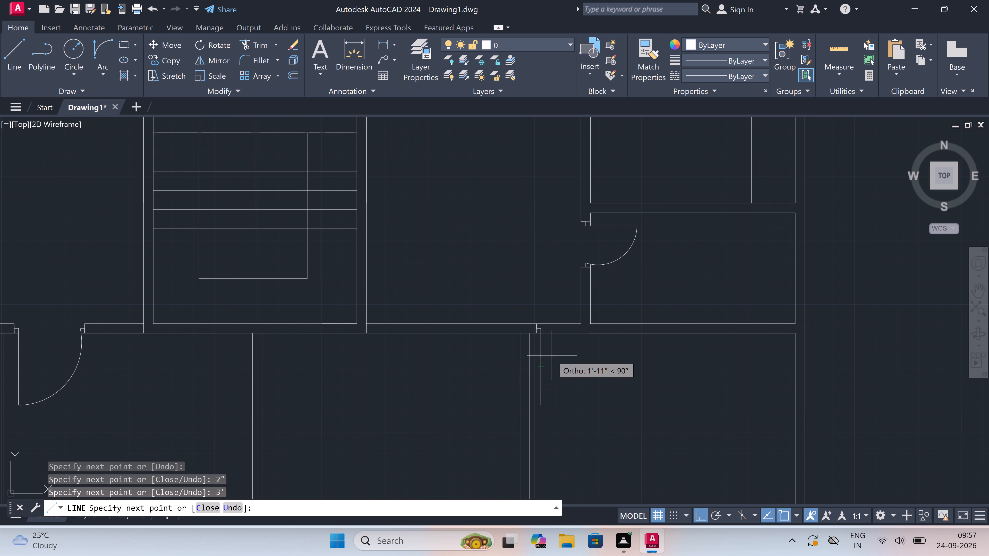
key("Escape")
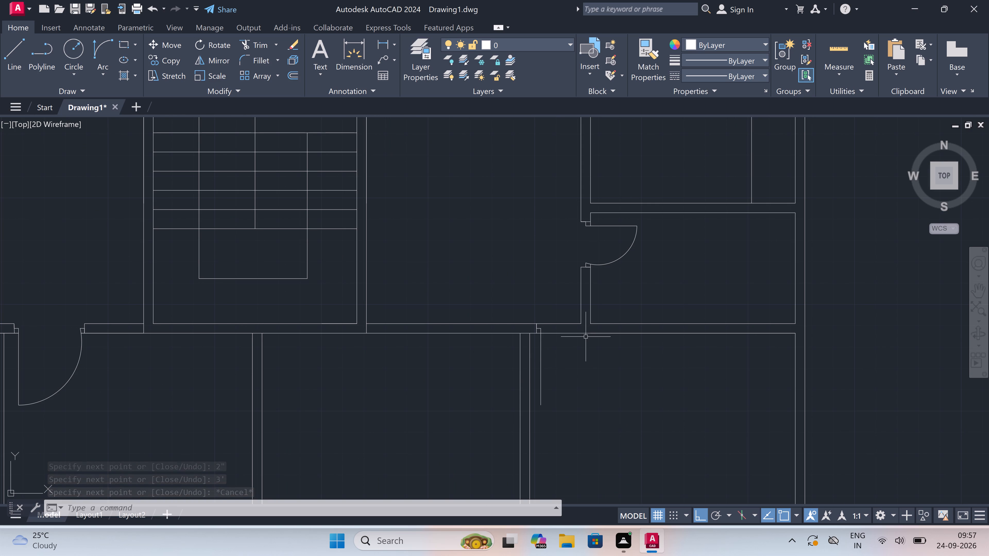
scroll(586, 337, "down", 2)
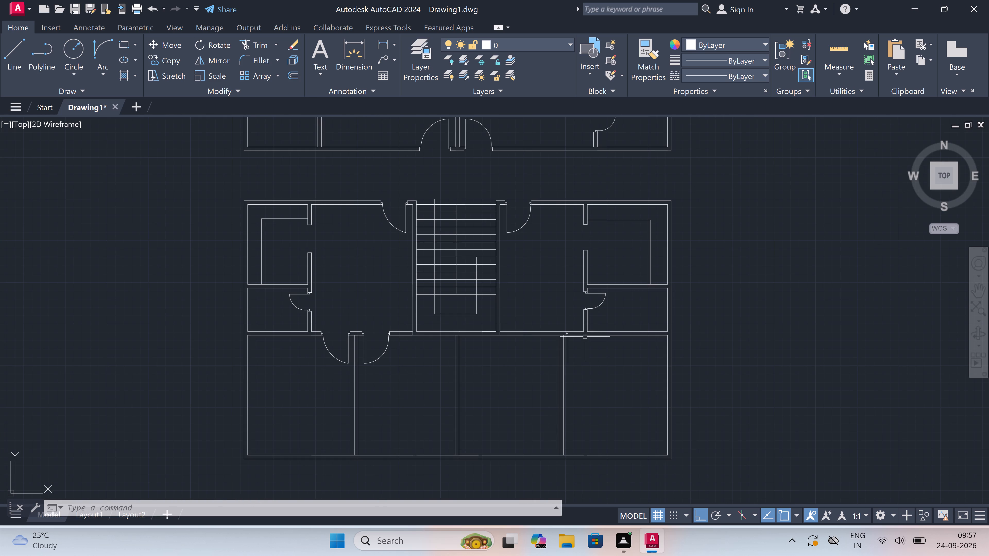
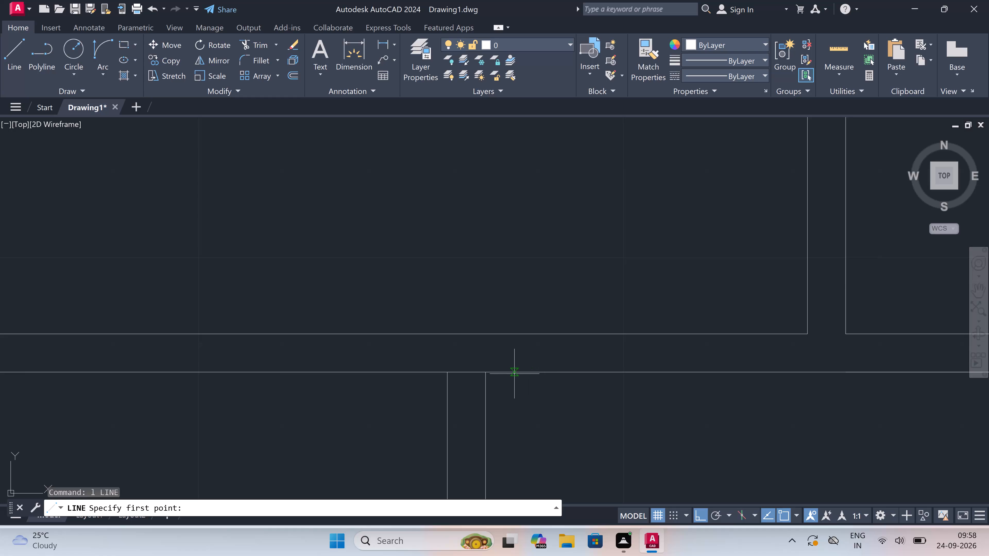
Draw a jamb across the wall above the lower plan's rightmost bottom room, beside the partition, with a 2" stop and 3' door leaf.
left_click_drag(513, 373, 513, 371)
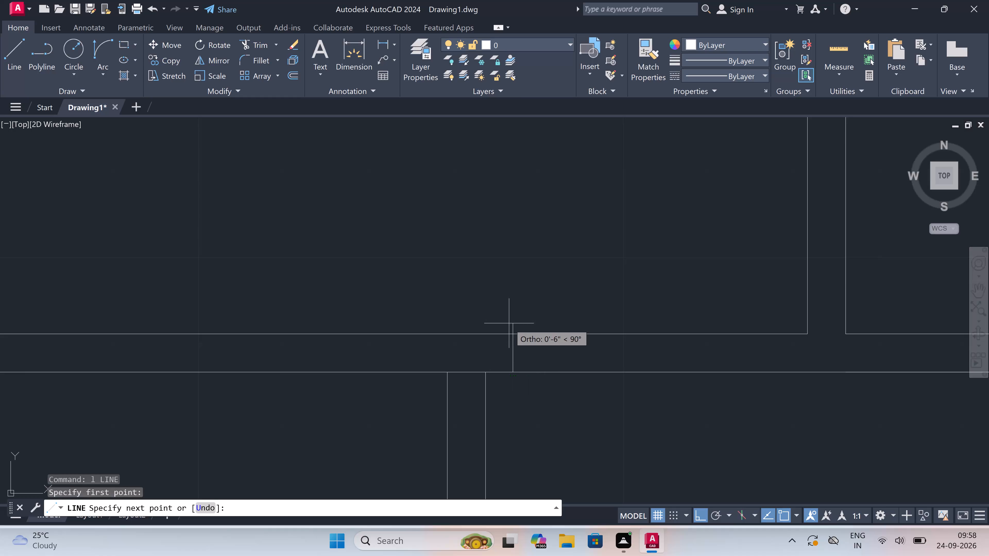
left_click(510, 331)
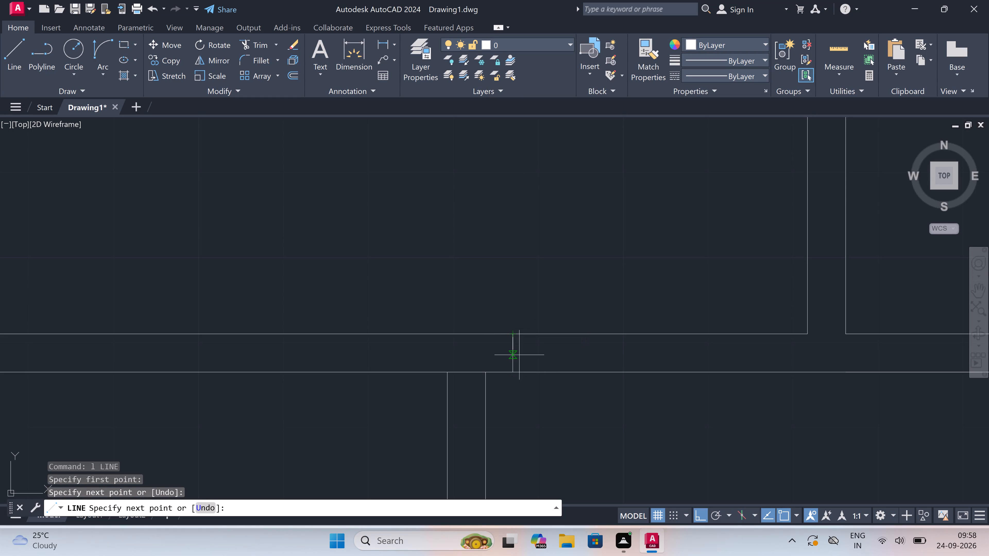
left_click_drag(514, 356, 523, 356)
type("2\"")
key("space")
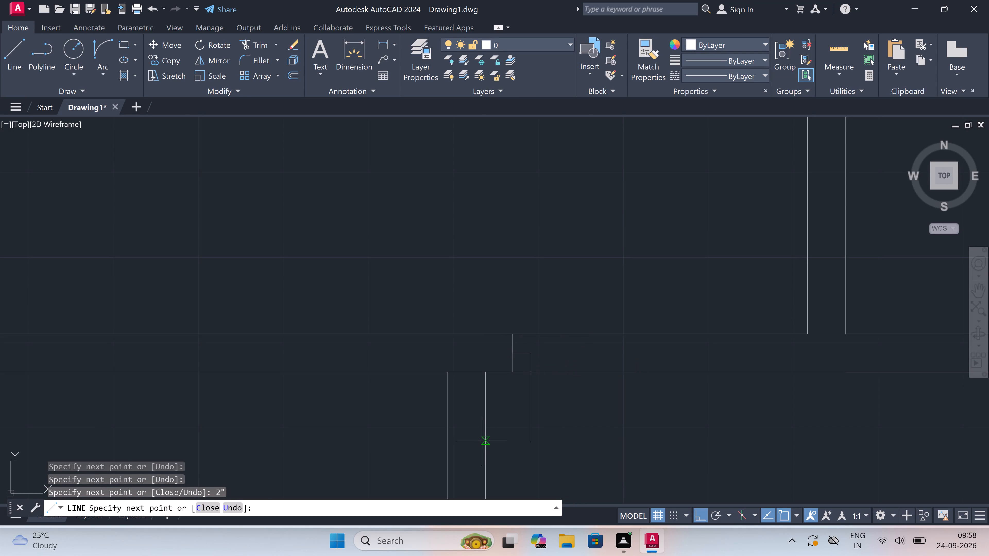
type("3'")
key("space")
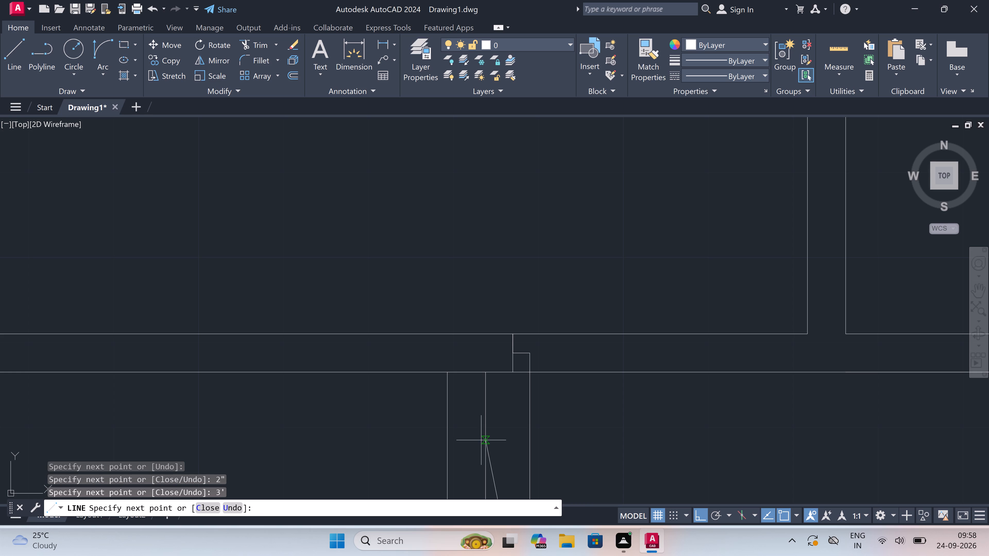
key("Escape")
Draw the opposite jamb across the same wall, near the small room's vertical wall, with a 2" stop pointing into the opening.
scroll(515, 377, "down", 6)
scroll(517, 417, "up", 4)
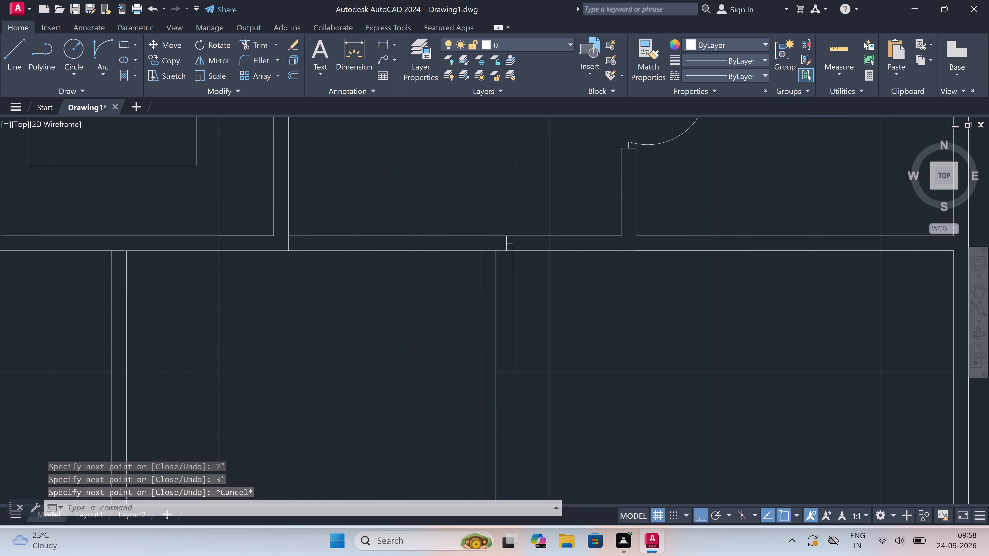
scroll(529, 359, "down", 1)
scroll(546, 280, "up", 1)
key("space")
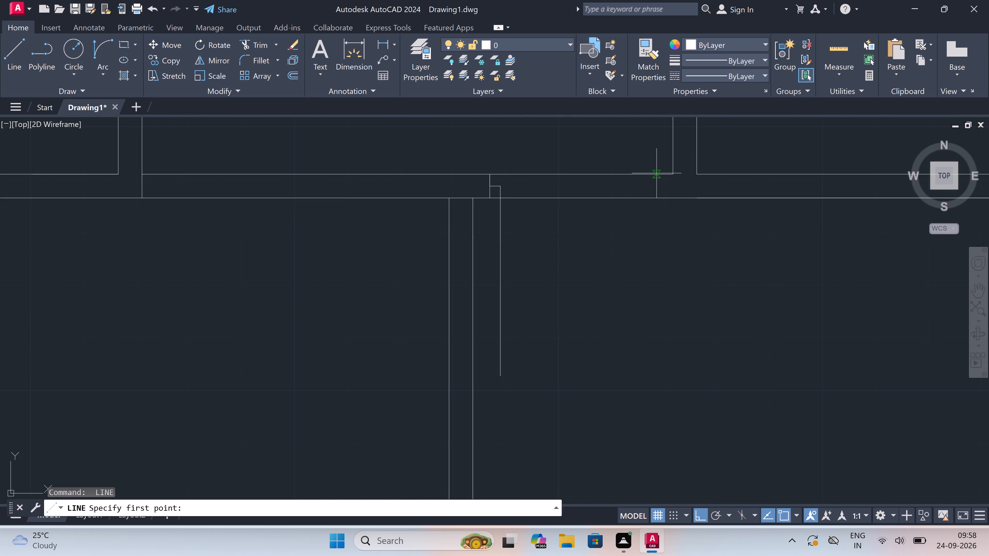
left_click_drag(657, 173, 659, 176)
left_click(659, 197)
left_click(656, 181)
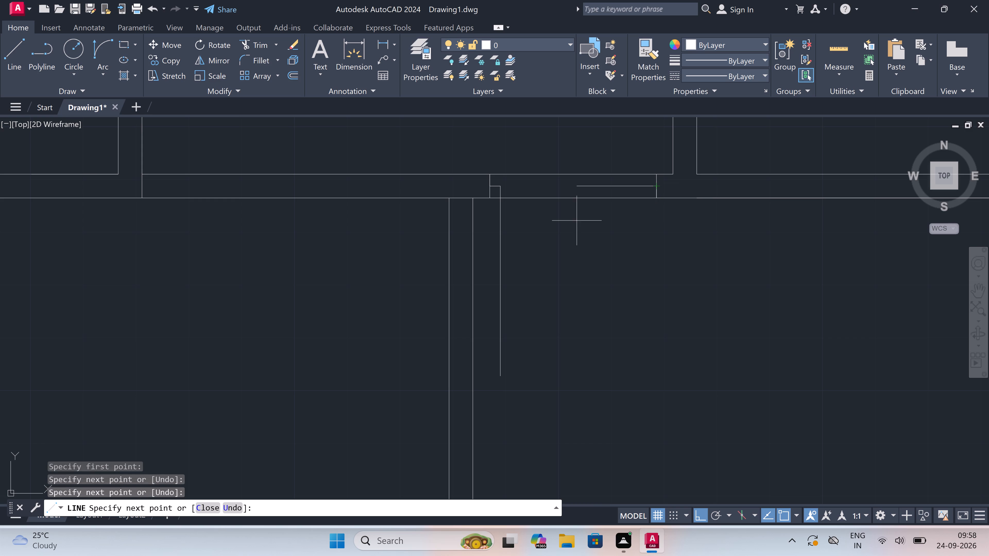
type("2\"")
key("space")
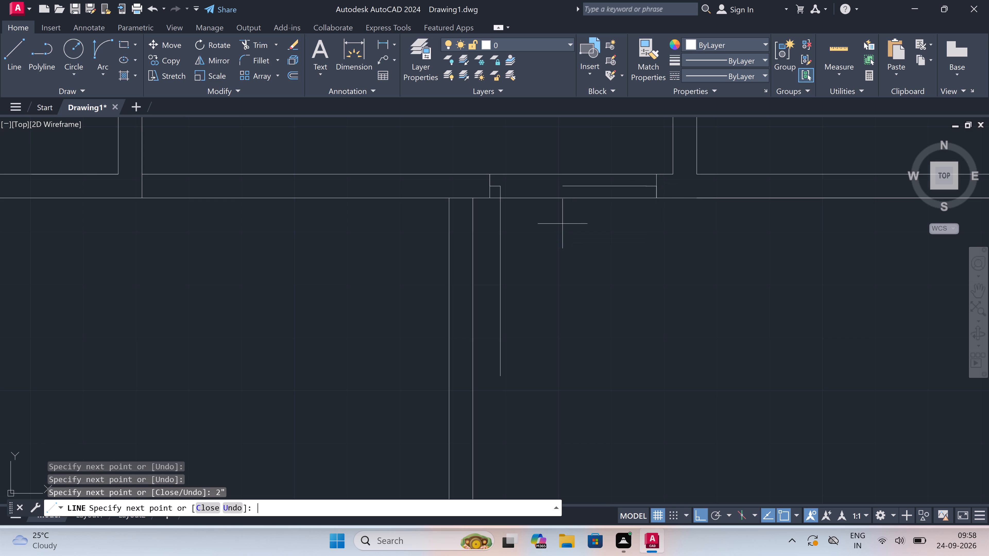
key("Escape")
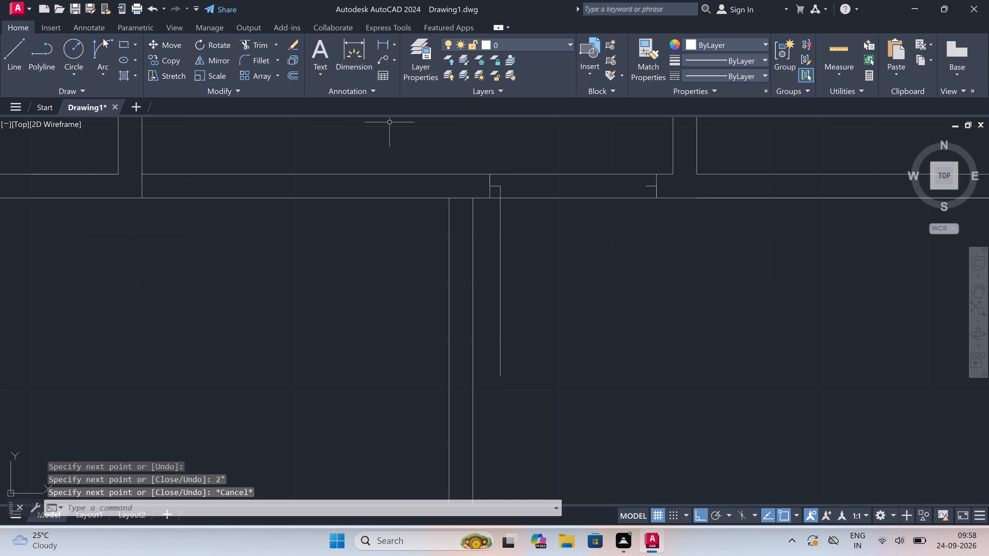
Draw the door swing arc from the free end of the 3' leaf to the end of the opposite 2" stop.
left_click(101, 42)
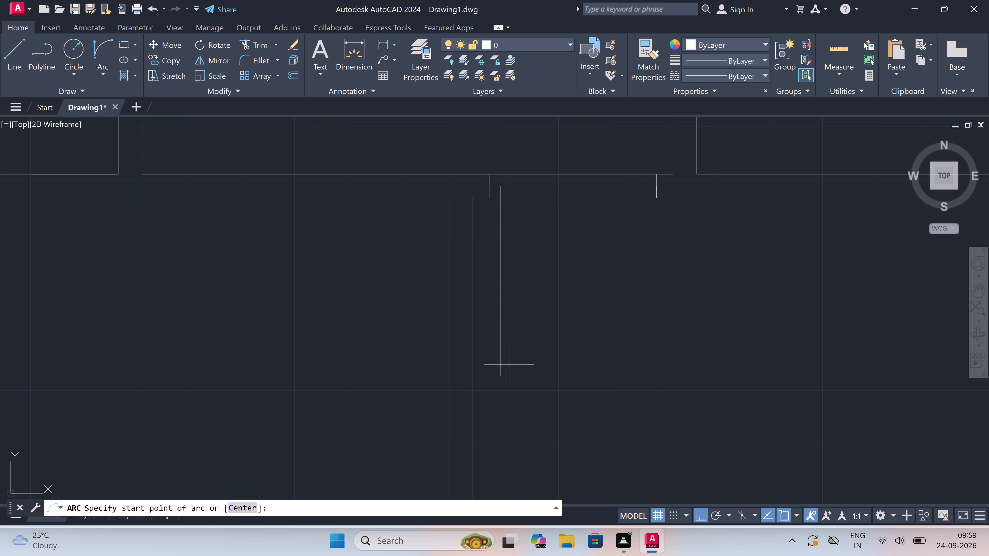
left_click(502, 374)
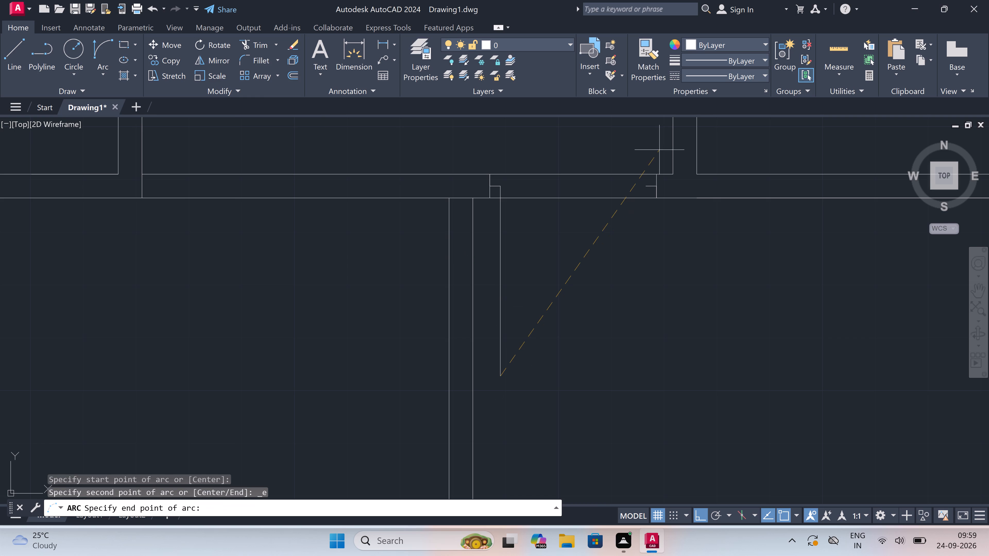
left_click(646, 186)
left_click(679, 288)
Trim both wall lines across the new door opening above the lower plan's rightmost bottom room.
type("tr")
key("space")
scroll(666, 287, "down", 2)
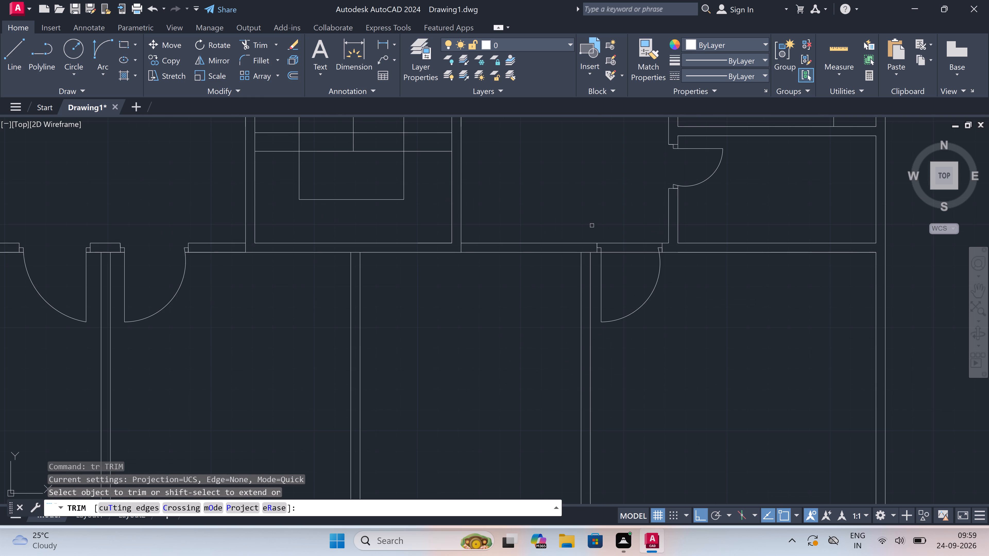
scroll(610, 229, "up", 2)
left_click_drag(612, 230, 613, 235)
left_click(616, 311)
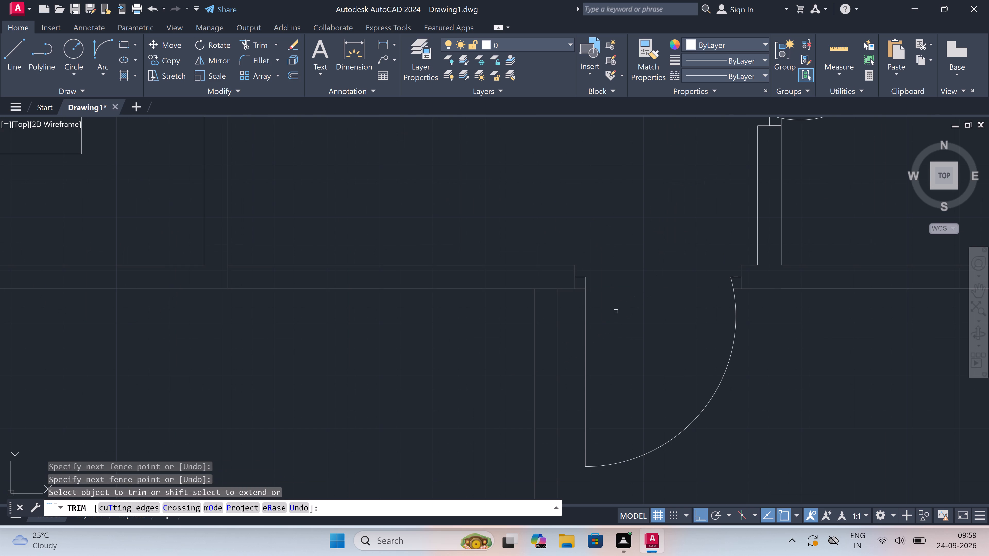
Trim the short wall line segment between the two partition lines where the partition beside the new door meets the horizontal wall.
scroll(524, 292, "up", 2)
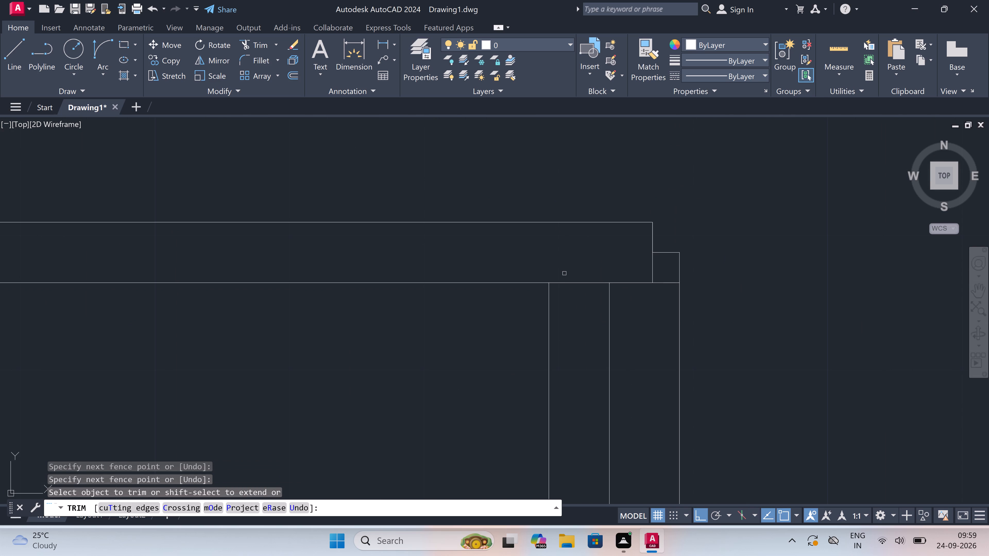
left_click_drag(569, 272, 569, 276)
left_click(570, 316)
key("Escape")
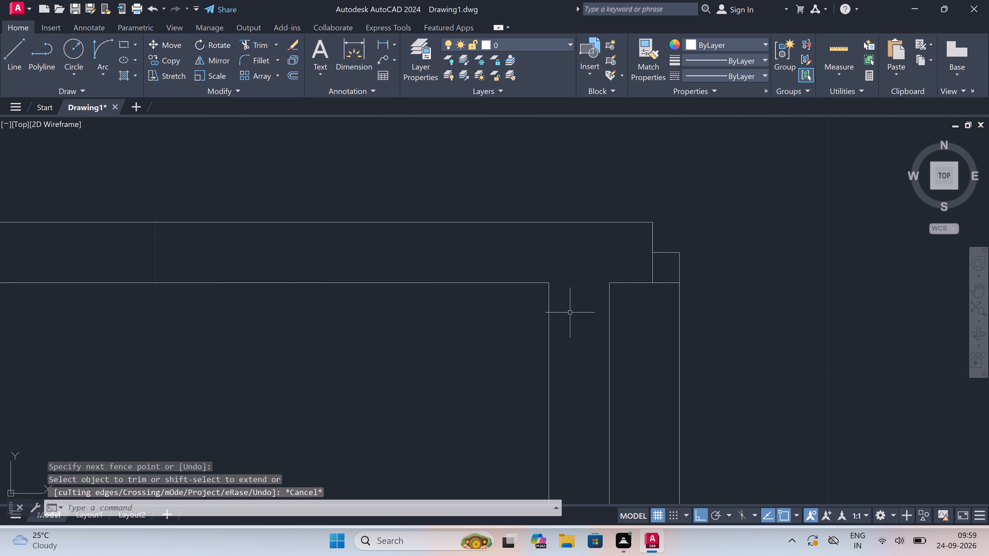
Draw a jamb across the horizontal wall on the partition's other side, with a 2" stop and a 3' door leaf into the adjacent room.
key("l")
key("space")
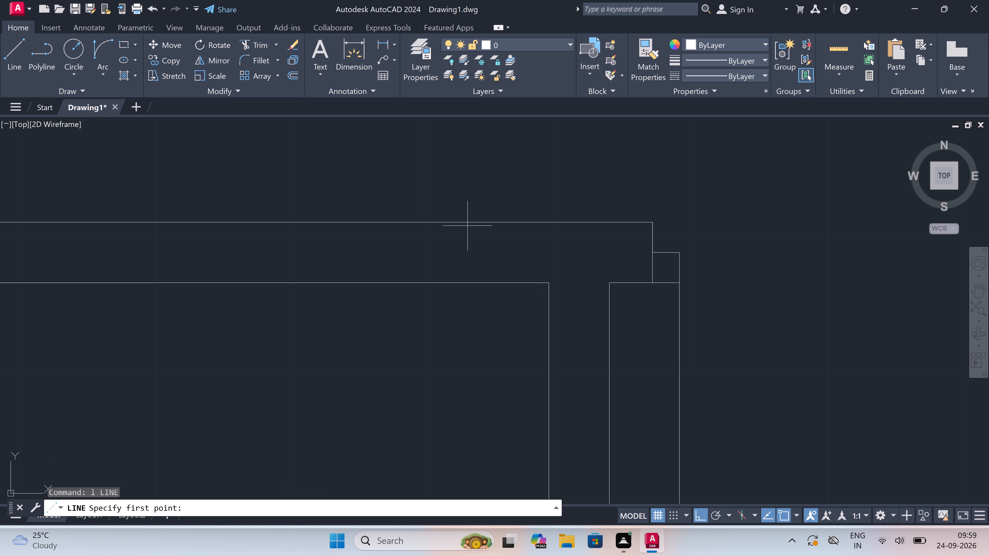
left_click(475, 227)
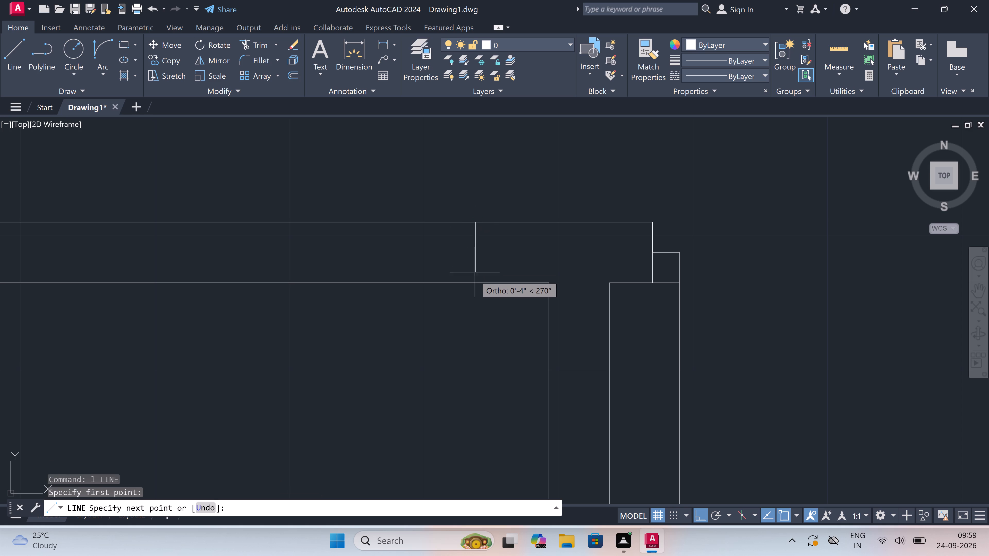
left_click(475, 281)
left_click(476, 249)
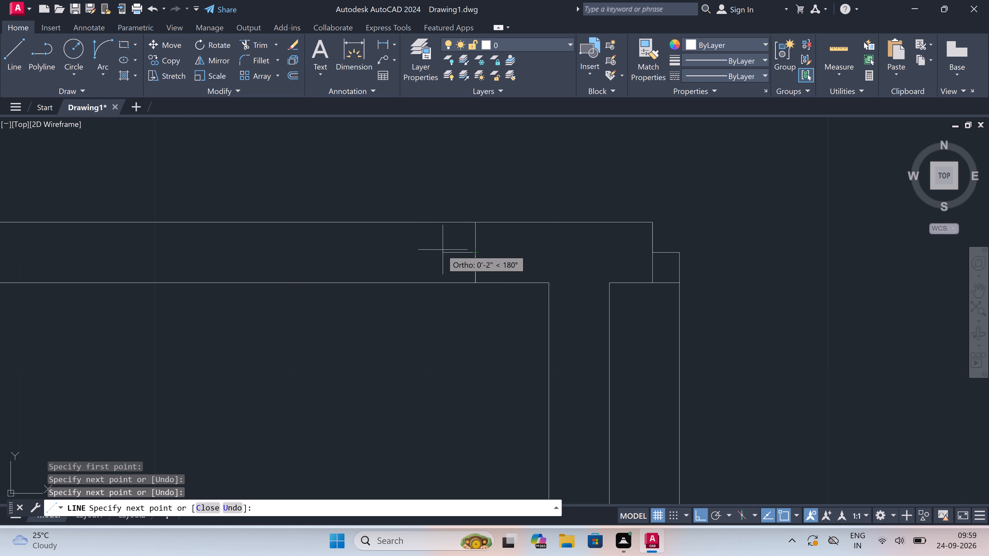
type("2\"")
key("space")
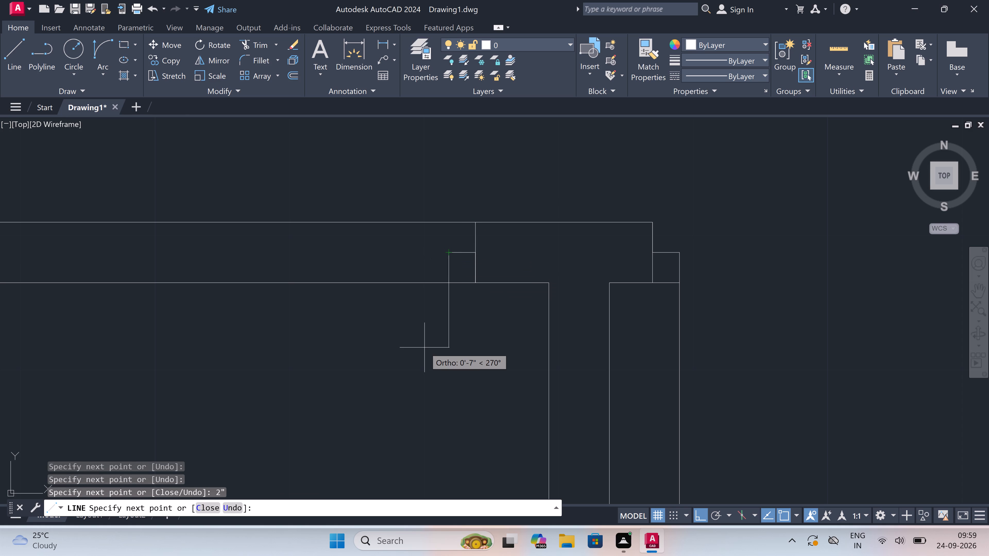
scroll(454, 291, "down", 2)
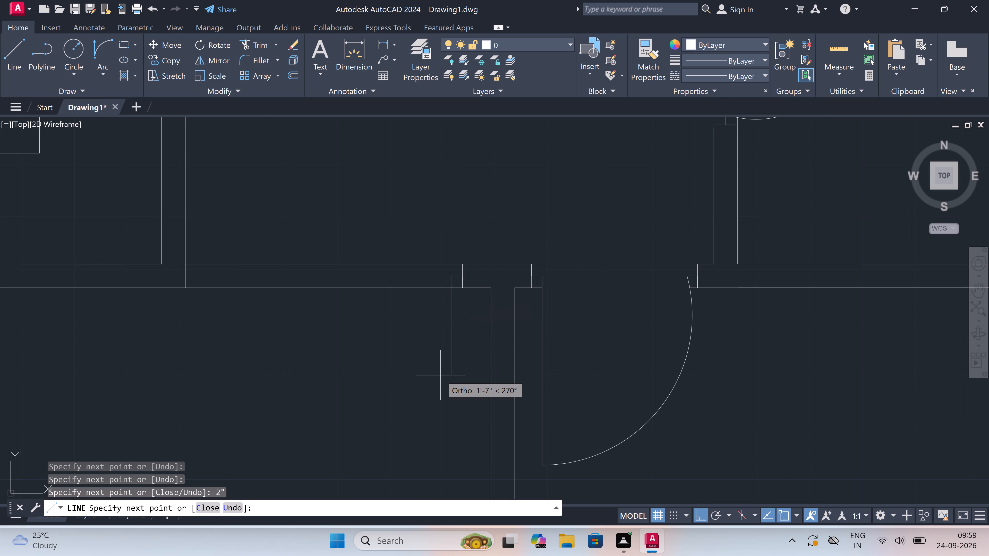
type("3'")
key("space")
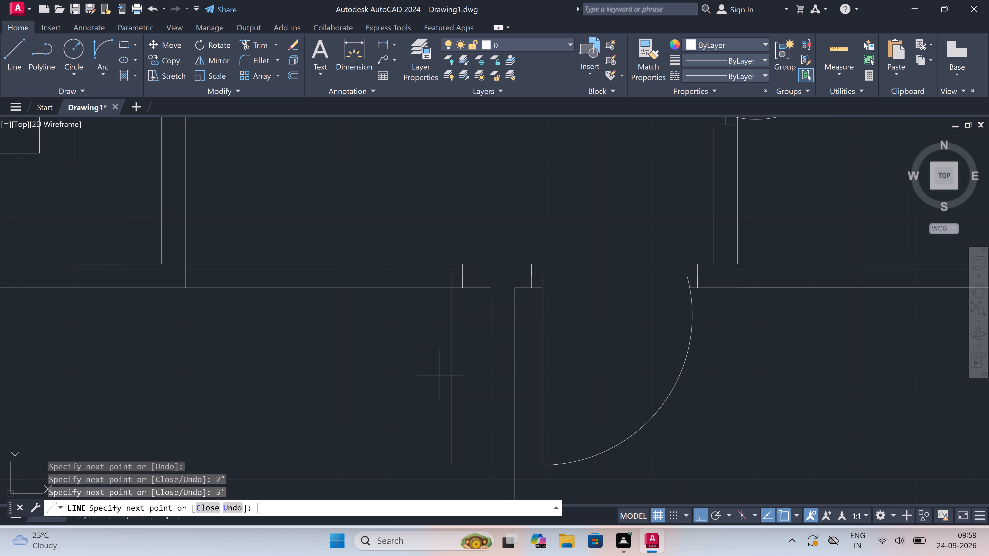
key("Escape")
Draw the opposite jamb across the wall toward the staircase, with a 2" stop pointing into the opening.
key("space")
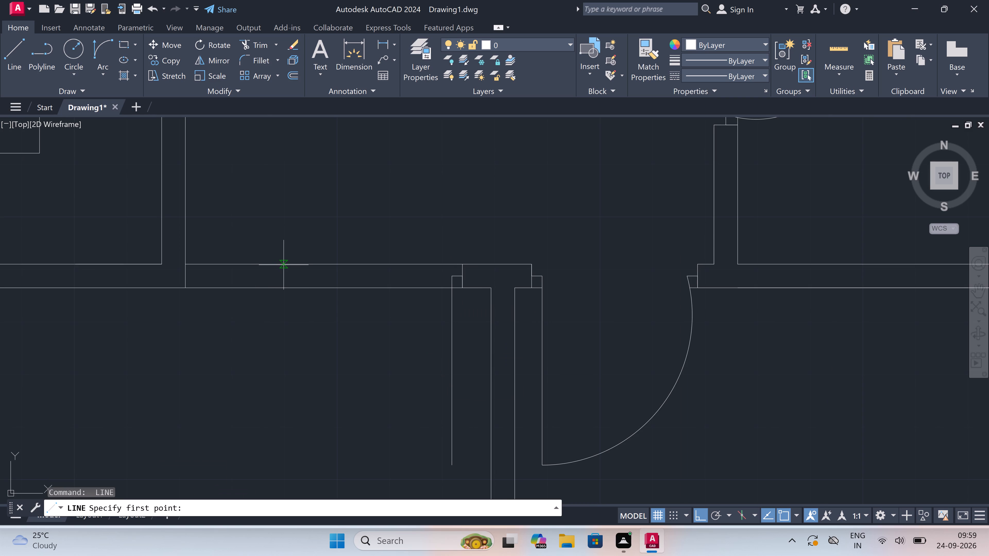
left_click(279, 266)
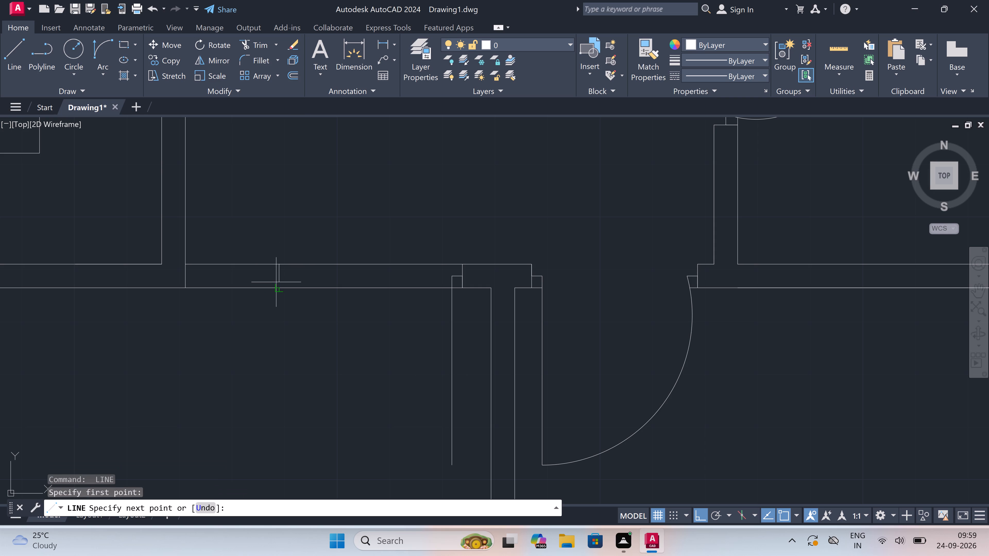
left_click(276, 282)
left_click_drag(277, 273, 280, 273)
type("2\"")
key("space")
key("Escape")
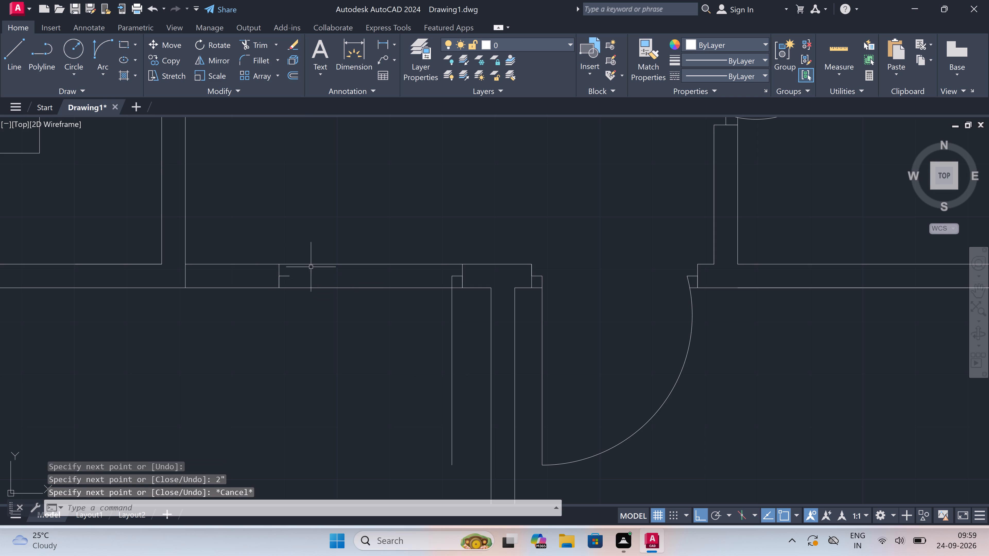
Draw the door swing arc from the end of the new 2" stop to the free end of the 3' leaf.
left_click(103, 47)
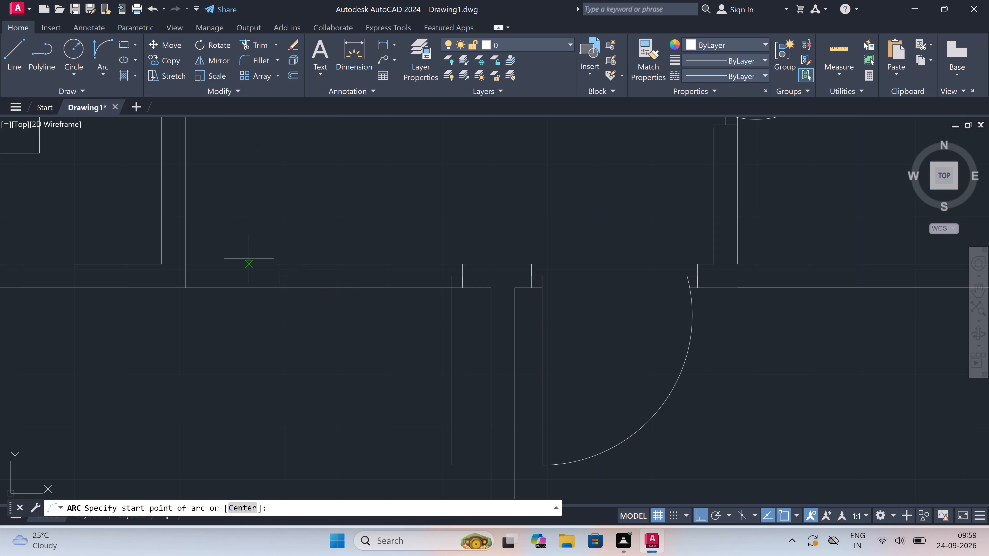
left_click(289, 275)
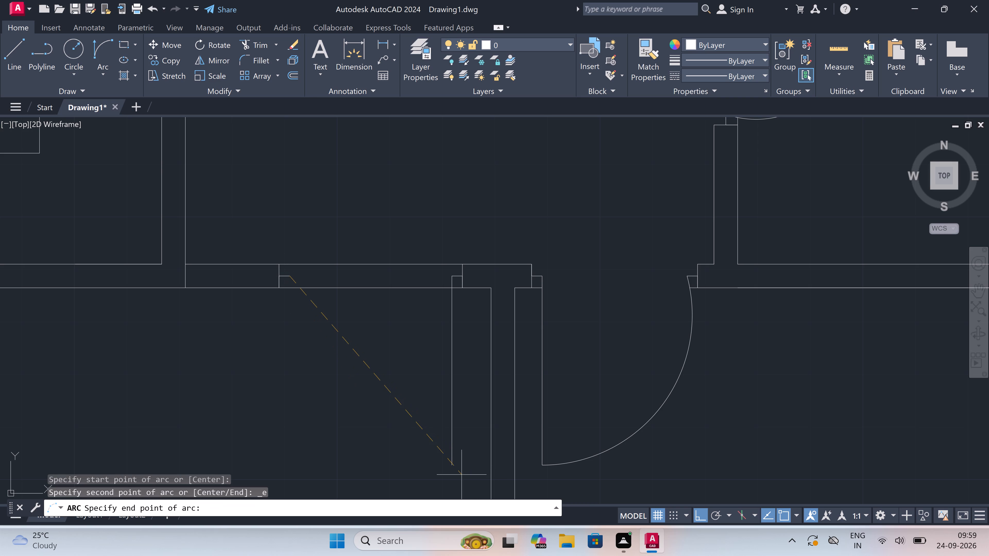
left_click(448, 468)
left_click(434, 474)
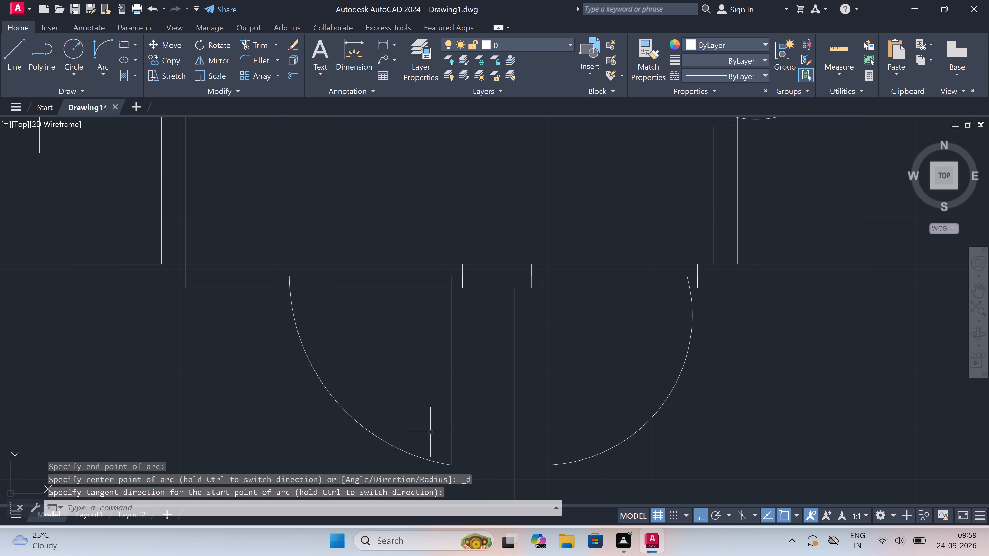
Trim both wall lines across the new door opening between the staircase and the partition of the rightmost bottom room.
type("tr")
key("space")
left_click_drag(423, 394, 423, 391)
left_click(418, 262)
scroll(425, 274, "down", 3)
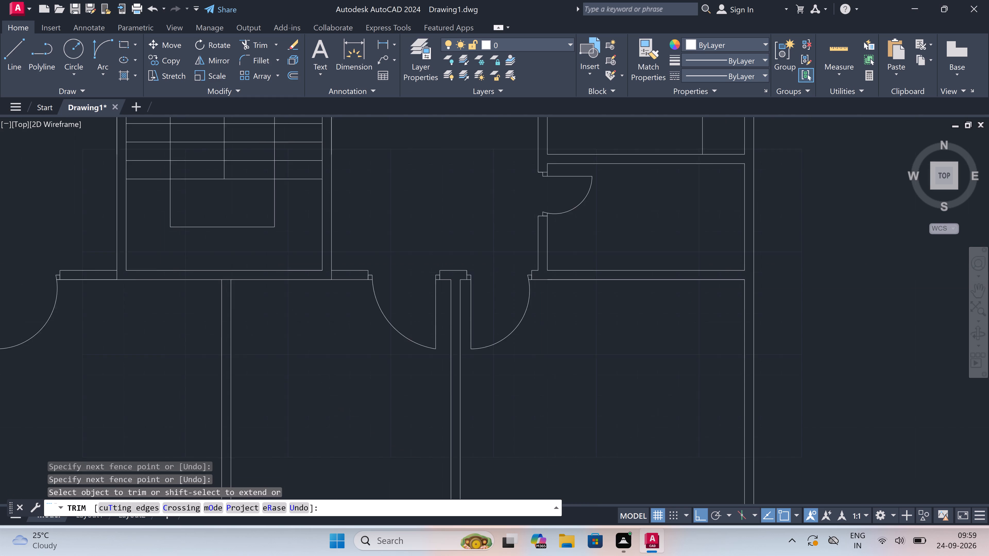
scroll(425, 274, "down", 2)
scroll(384, 270, "up", 2)
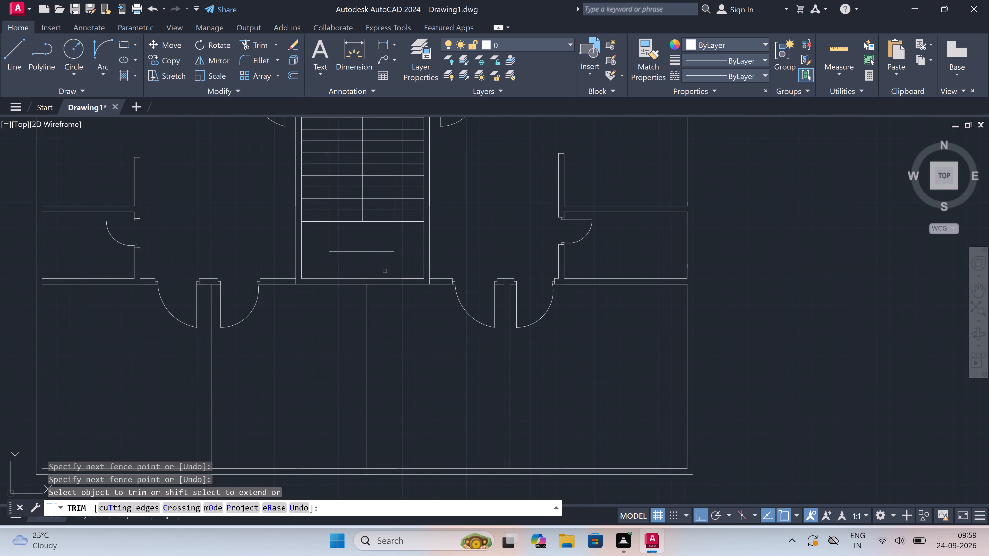
key("Escape")
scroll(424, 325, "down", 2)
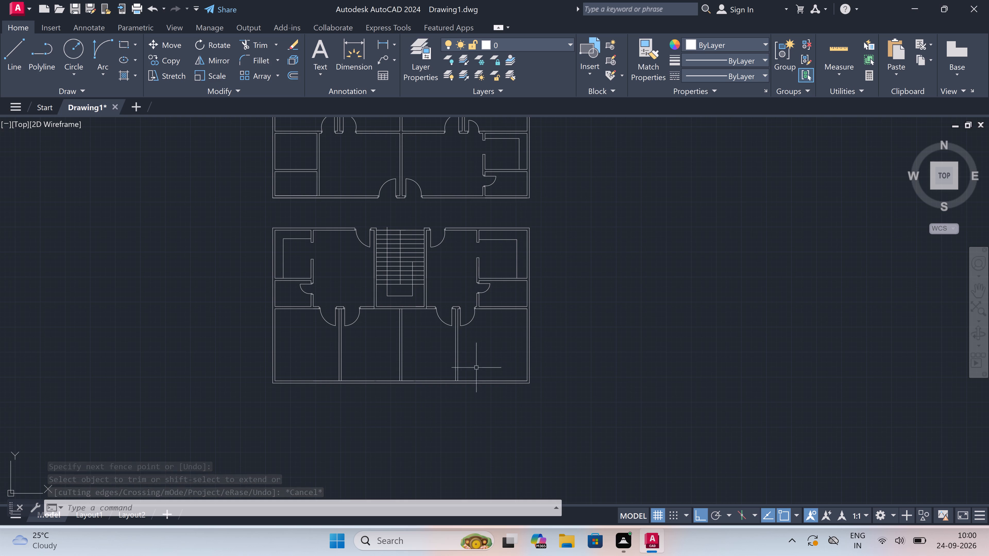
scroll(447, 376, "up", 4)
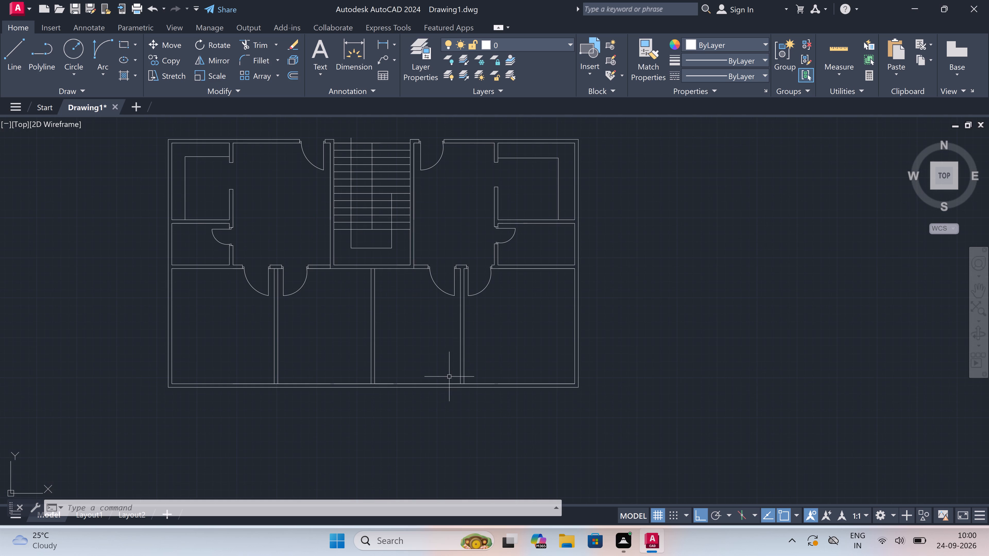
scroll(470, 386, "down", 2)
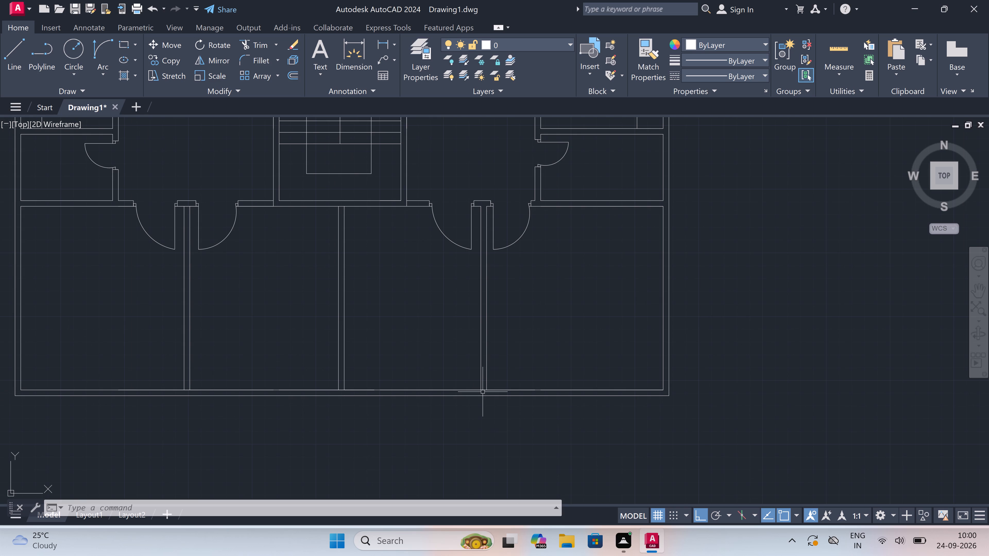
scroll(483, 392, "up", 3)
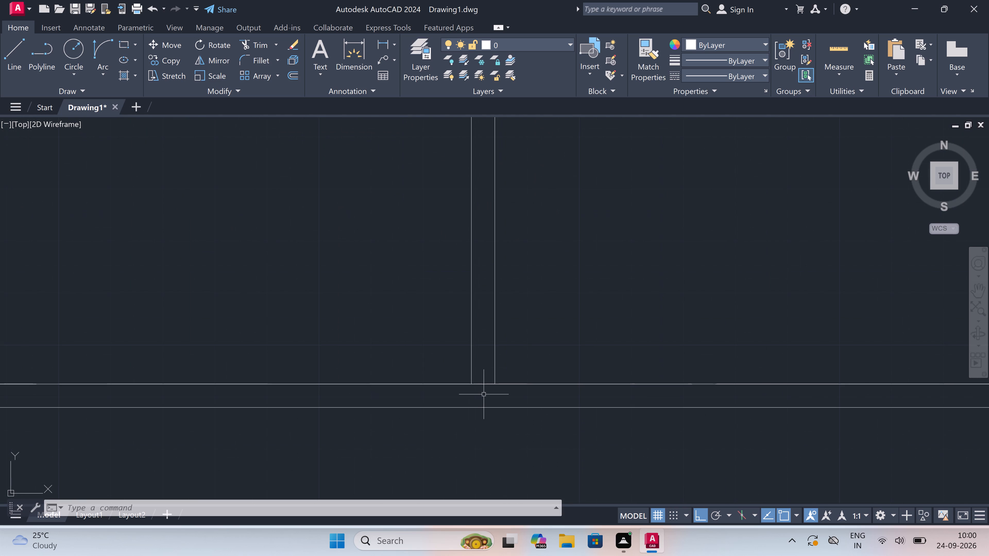
Draw a jamb line across the bottom outer wall, continuing the left face of the partition between the two rightmost bottom rooms.
scroll(484, 394, "up", 1)
type("l")
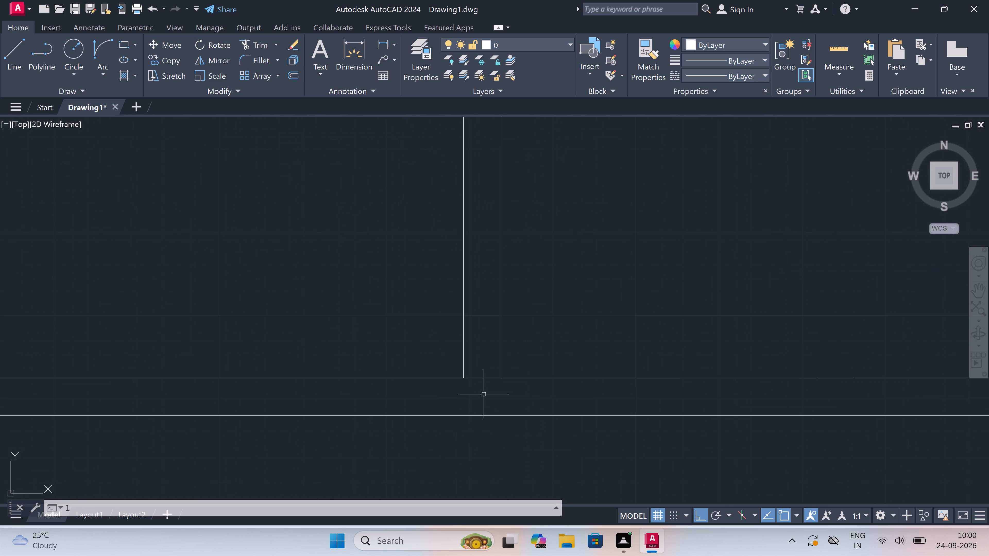
key("space")
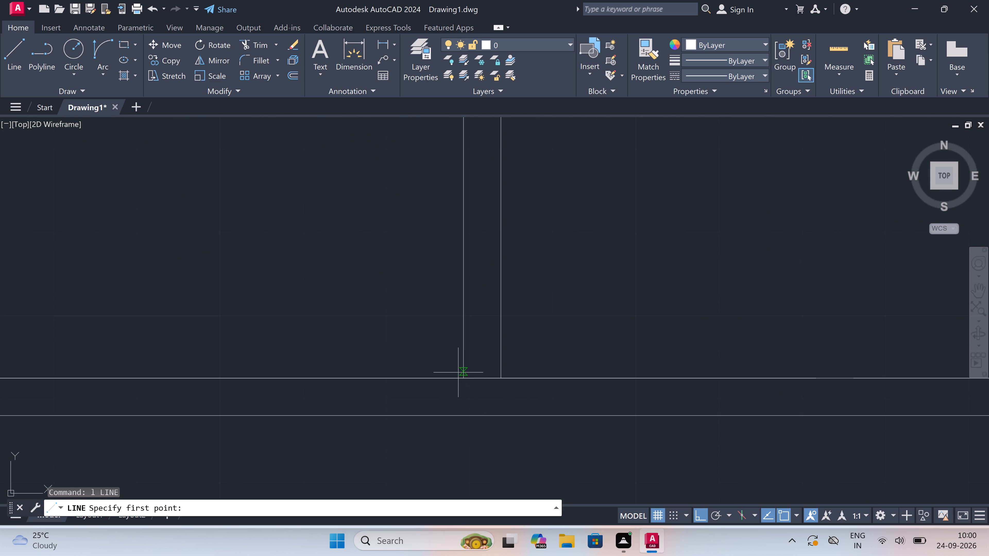
left_click(461, 380)
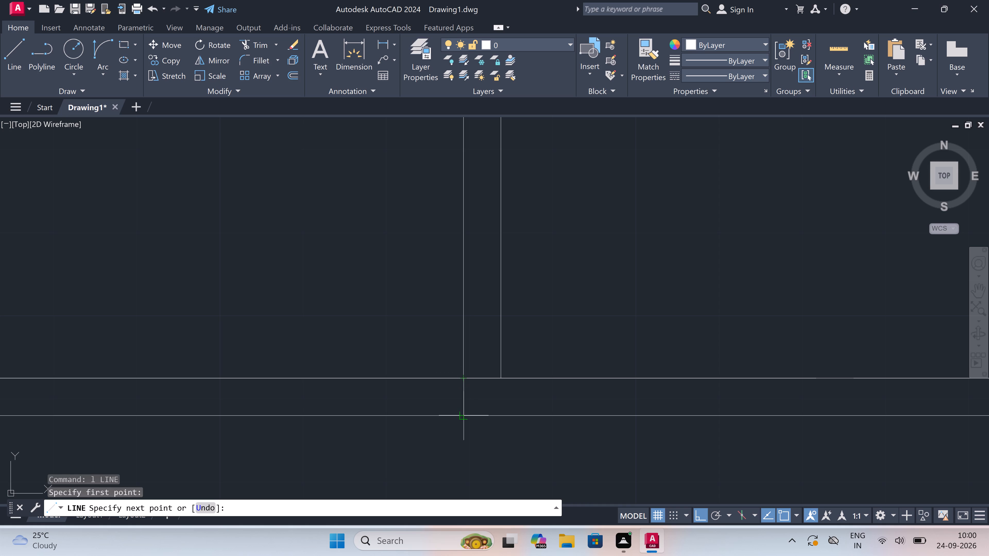
left_click(461, 416)
key("Escape")
Draw a jamb across the outer wall from the partition's right face, with a 2" stop and a 2' door leaf extending outside.
key("space")
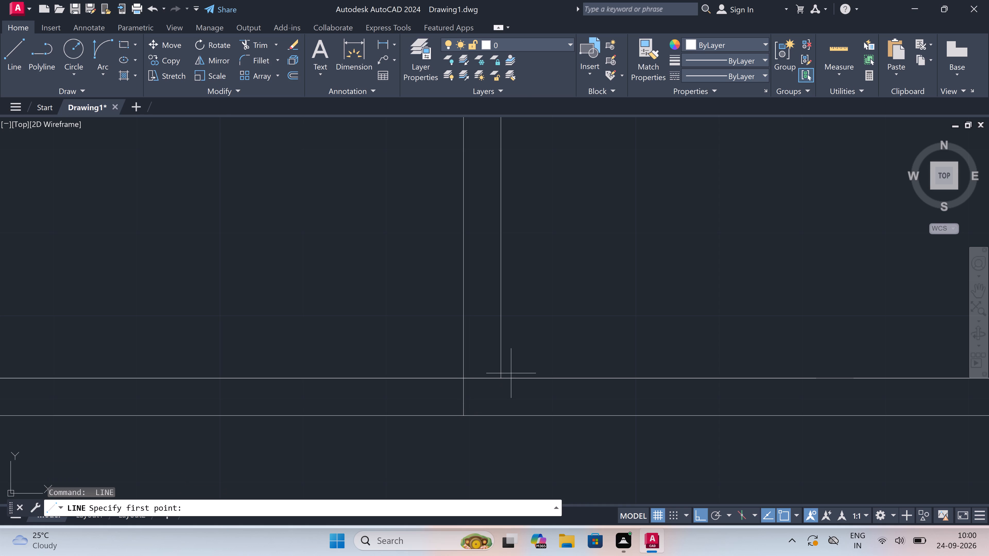
left_click_drag(502, 375, 502, 390)
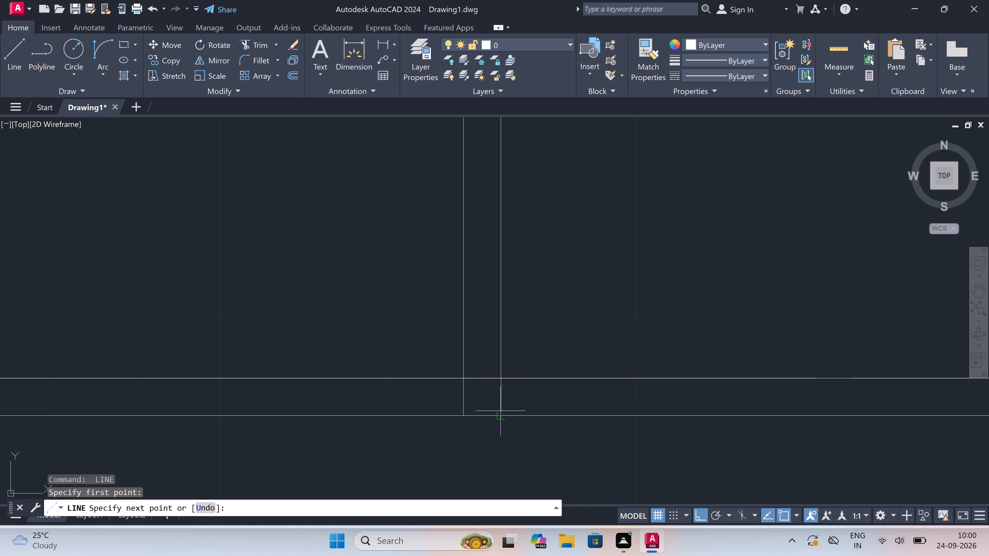
left_click(501, 415)
left_click_drag(502, 396, 510, 395)
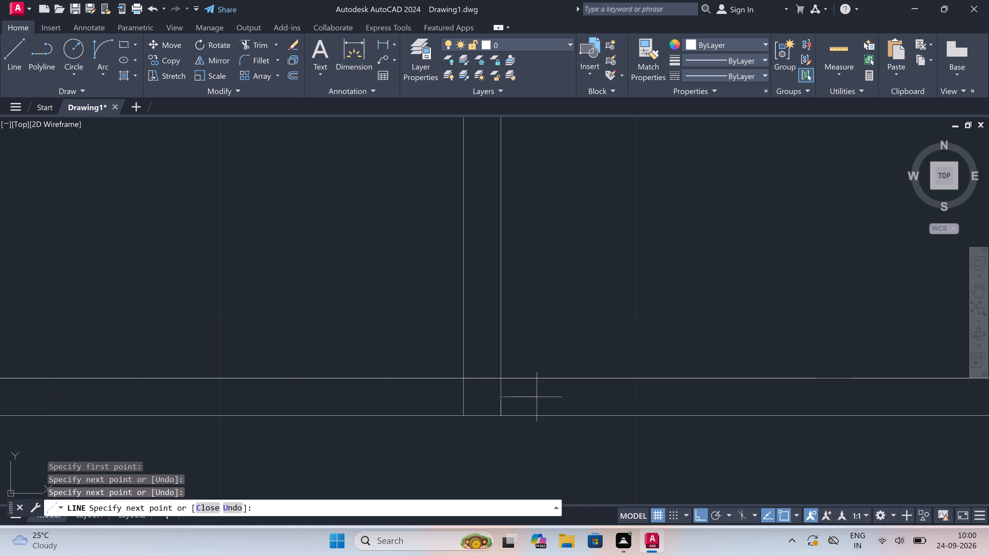
type("2\"")
key("space")
scroll(537, 395, "down", 3)
scroll(533, 455, "up", 2)
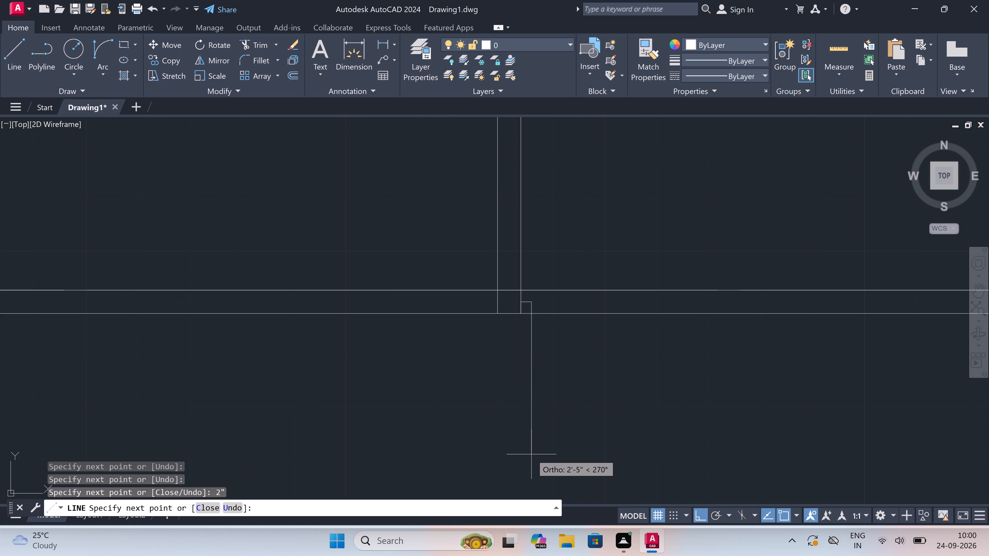
type("2'")
key("space")
key("Escape")
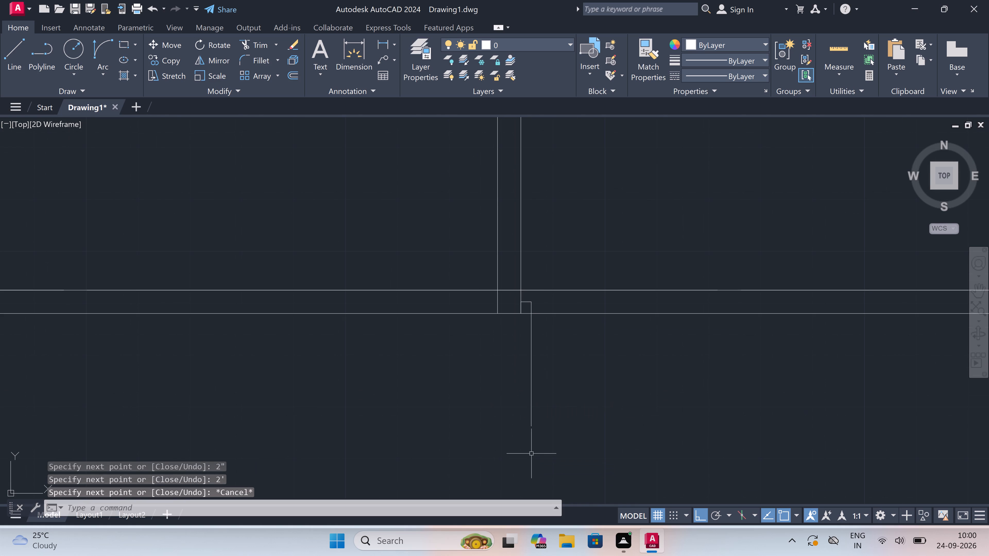
Draw the opposite jamb across the outer wall to the right of the leaf, with a 2" stop pointing into the opening.
key("space")
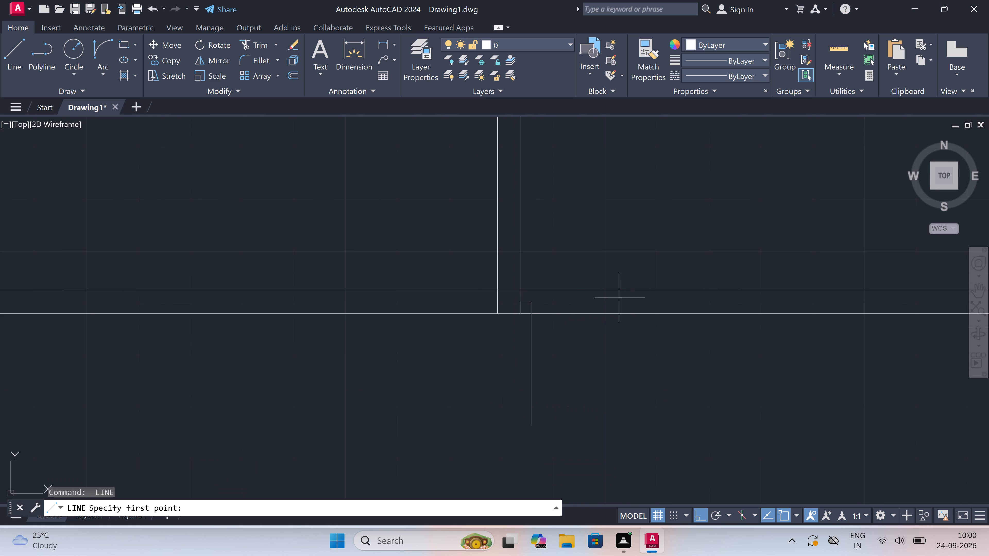
left_click(631, 292)
left_click(628, 318)
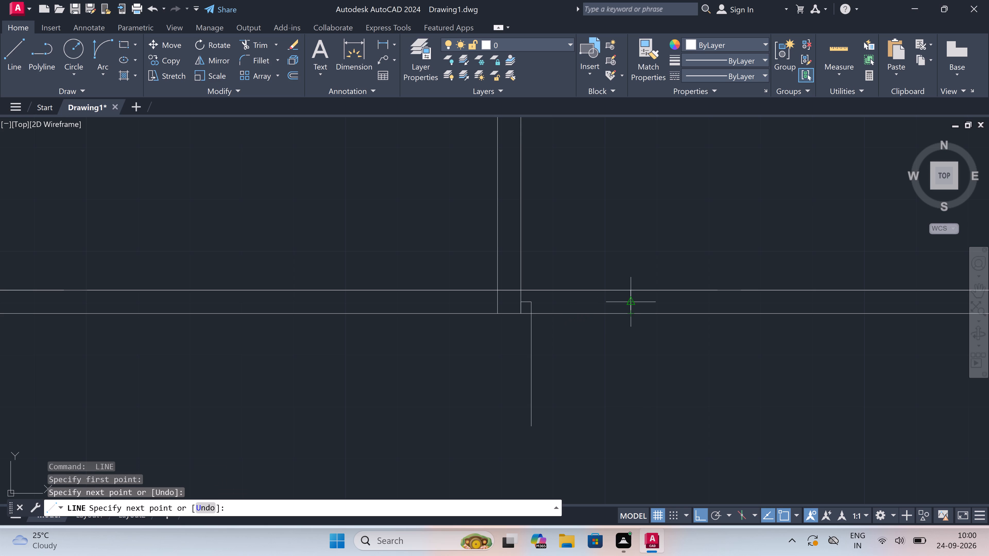
left_click(628, 305)
type("2\"")
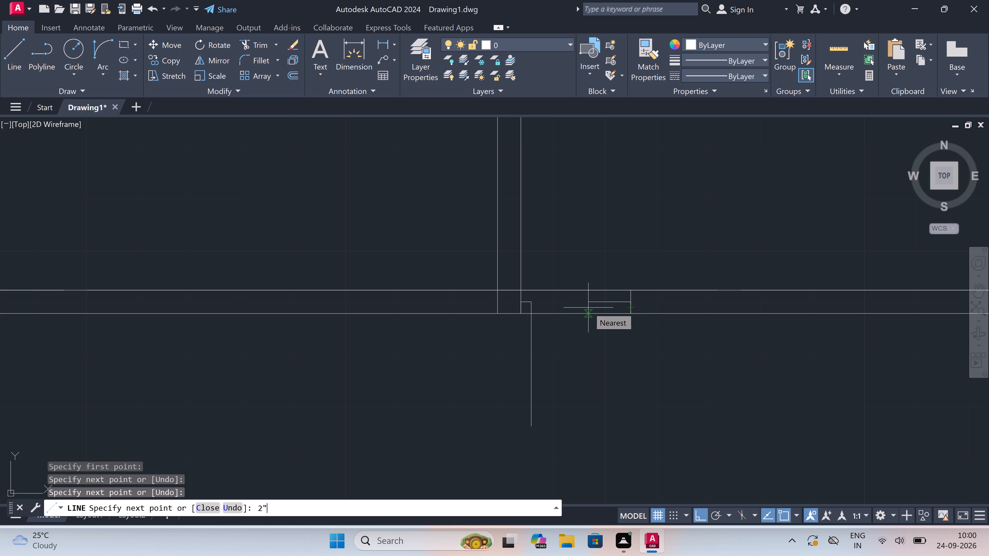
key("space")
key("Escape")
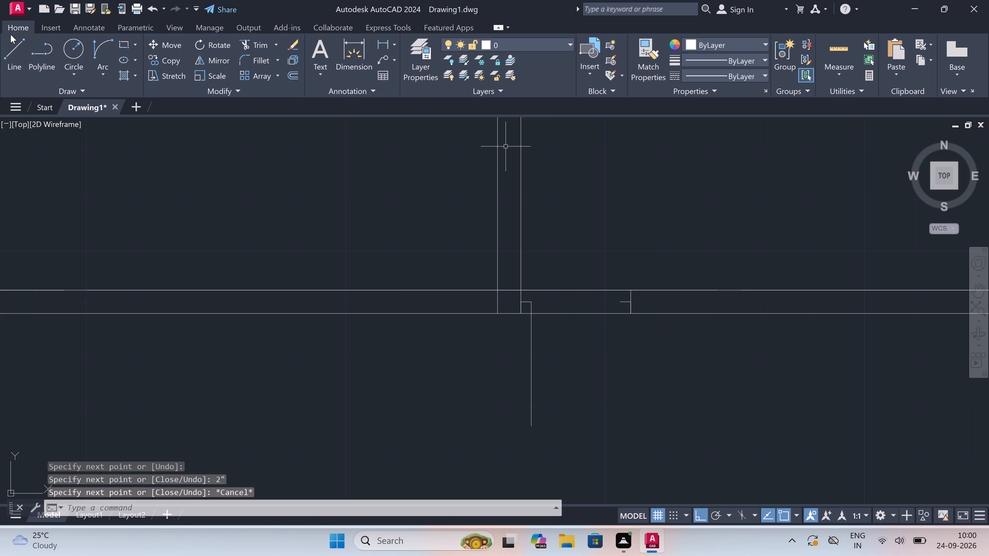
Draw the door swing arc from the free end of the 2' leaf to the end of the opposite 2" stop.
left_click(104, 44)
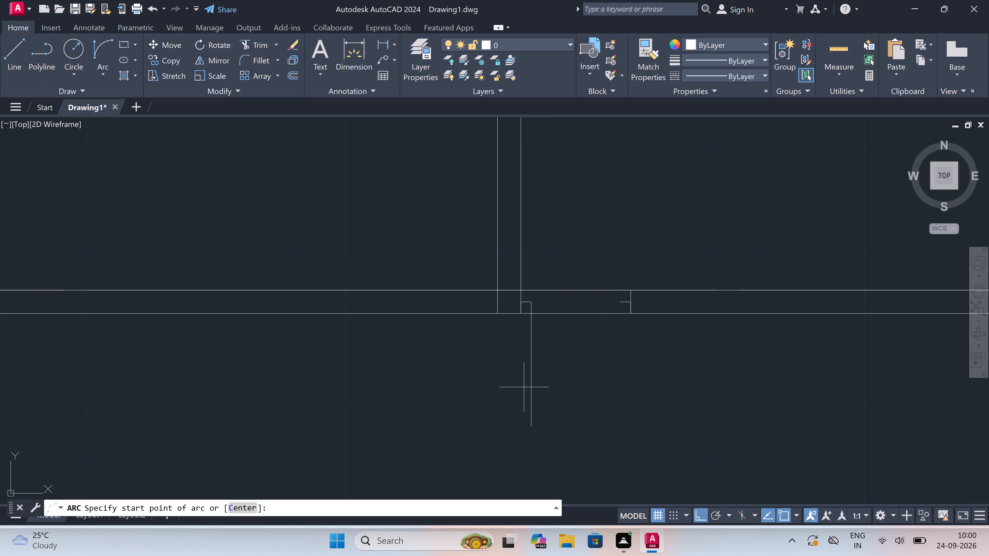
left_click_drag(533, 429, 534, 427)
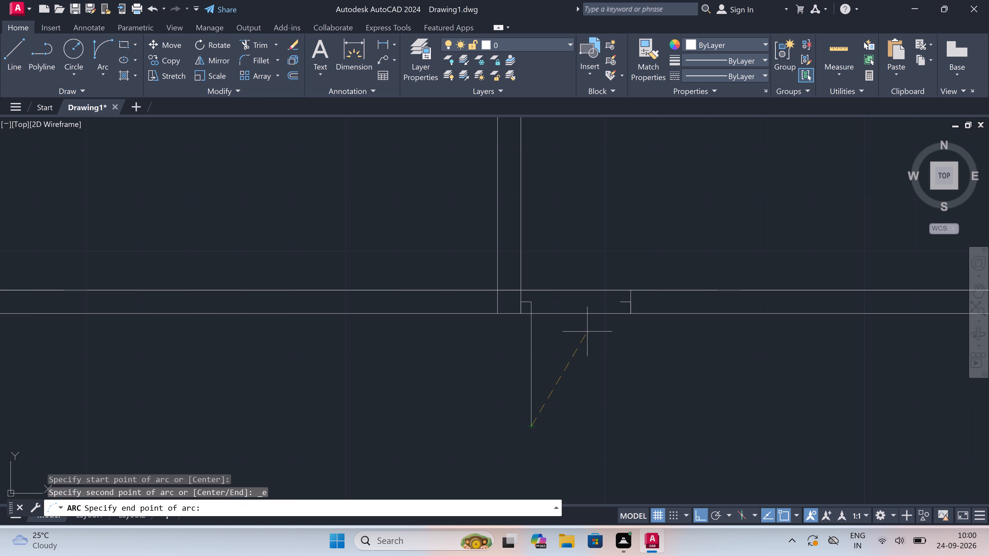
left_click_drag(620, 302, 625, 310)
double_click(666, 371)
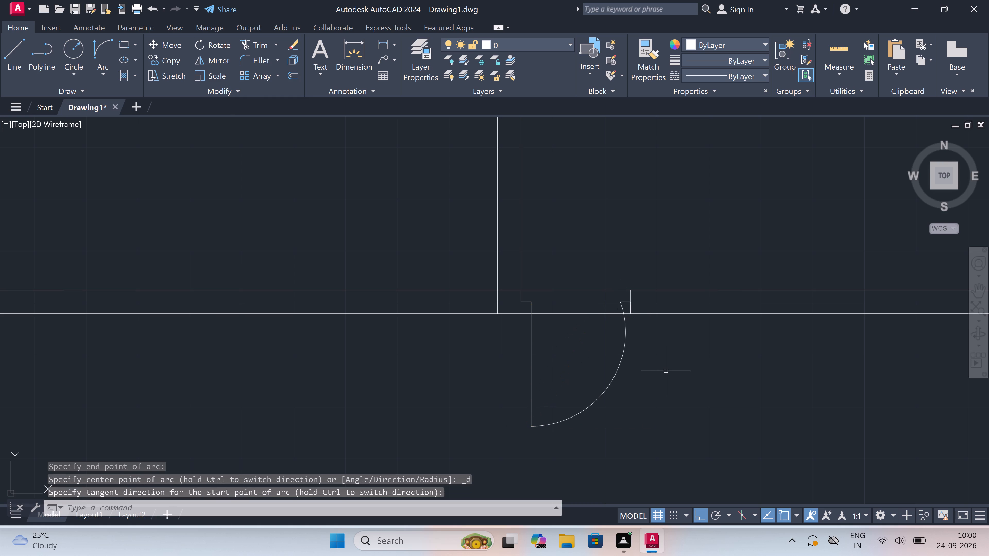
Draw a 2" stop from the middle of the partition's left jamb line and a 2' door leaf extending outside.
key("l")
key("space")
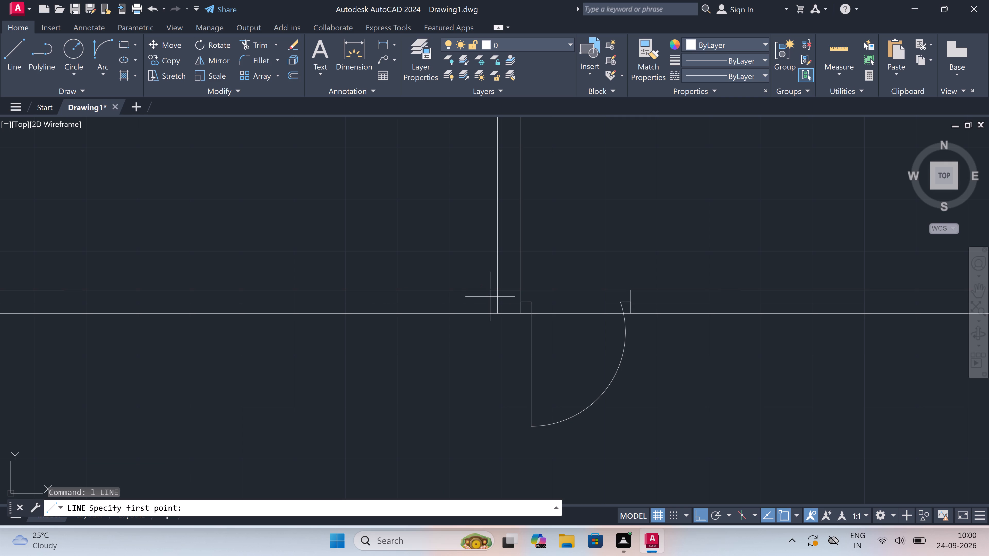
left_click_drag(494, 299, 492, 301)
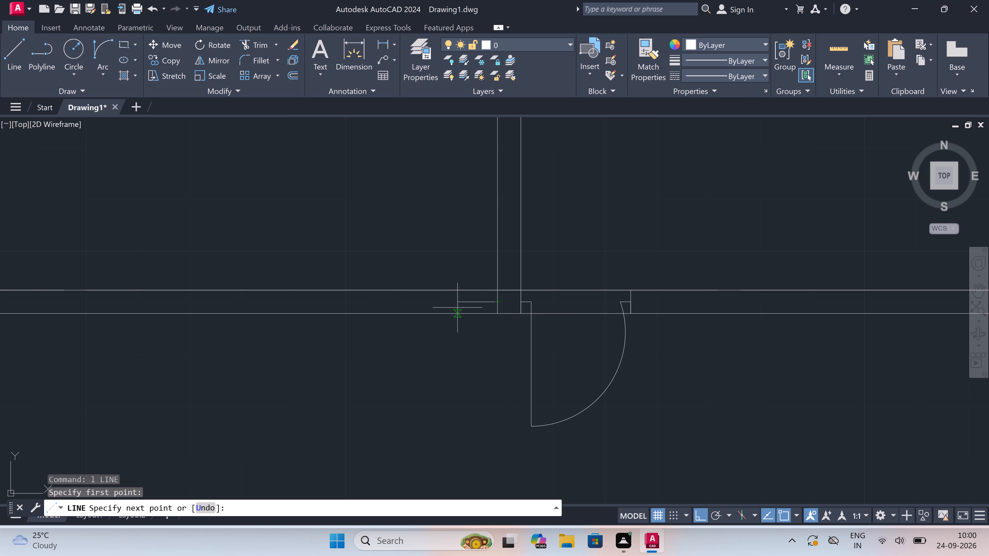
type("2\"")
key("space")
key("2")
key("apostrophe")
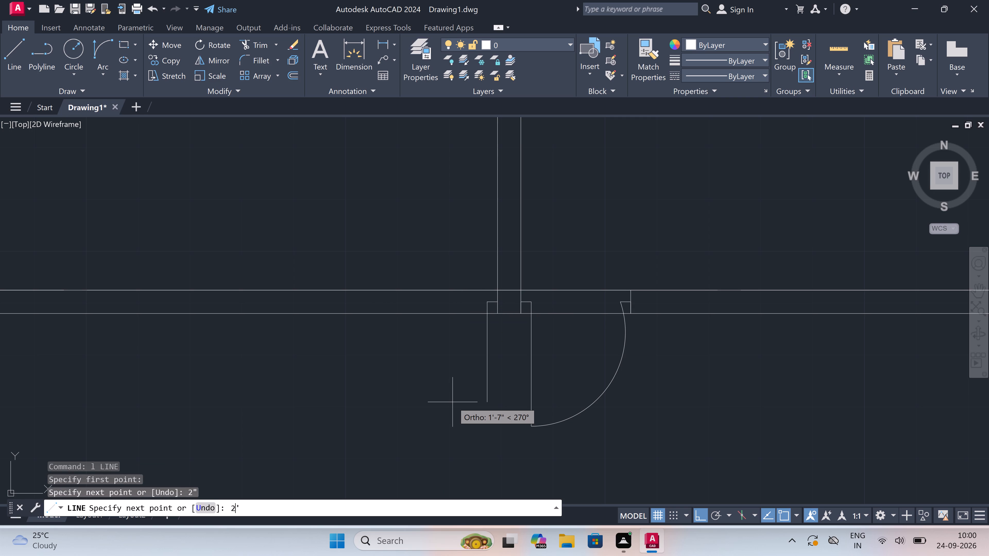
key("space")
key("Escape")
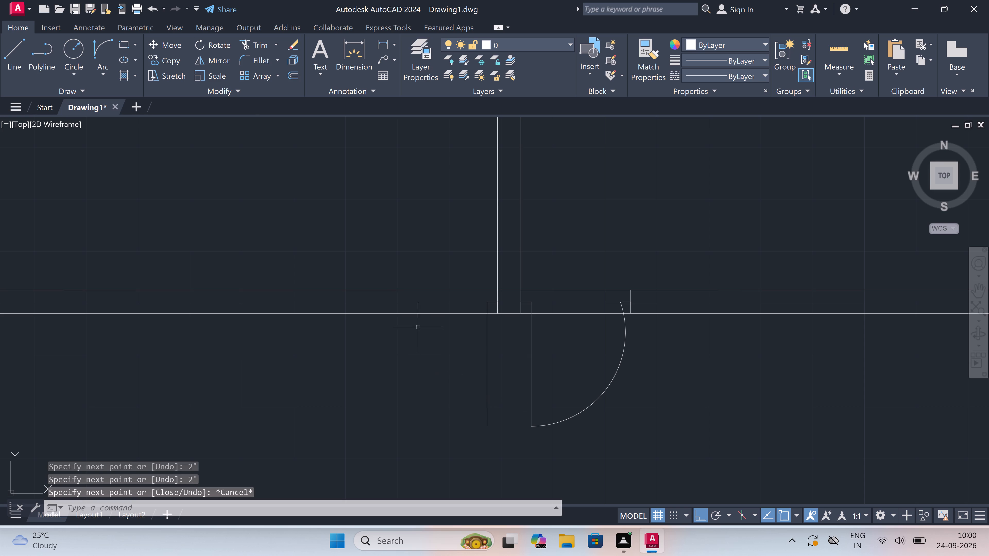
Draw the opposite jamb across the outer wall to the left of the new leaf, with a 2" stop pointing into the opening.
key("space")
left_click_drag(385, 290, 385, 292)
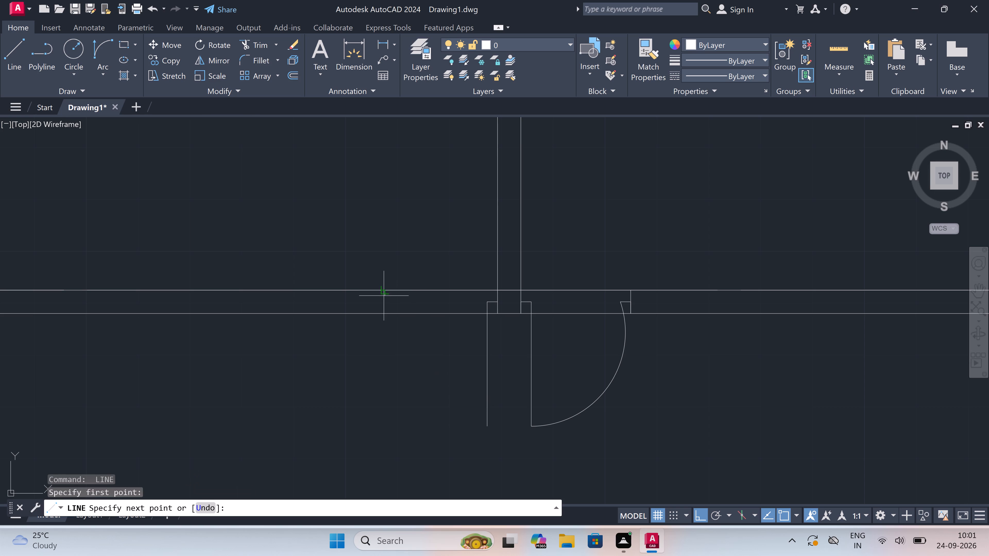
left_click(384, 313)
left_click(384, 303)
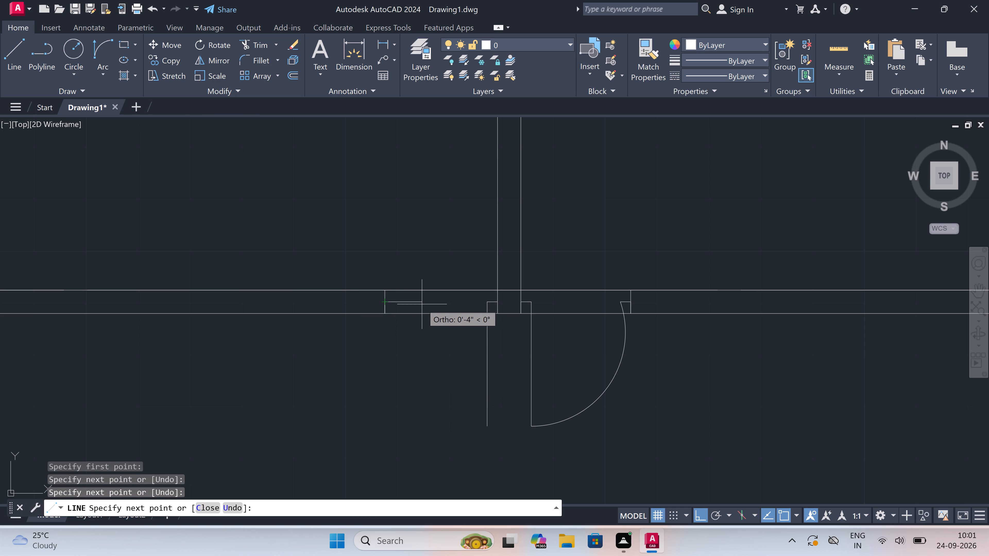
type("2\"")
key("space")
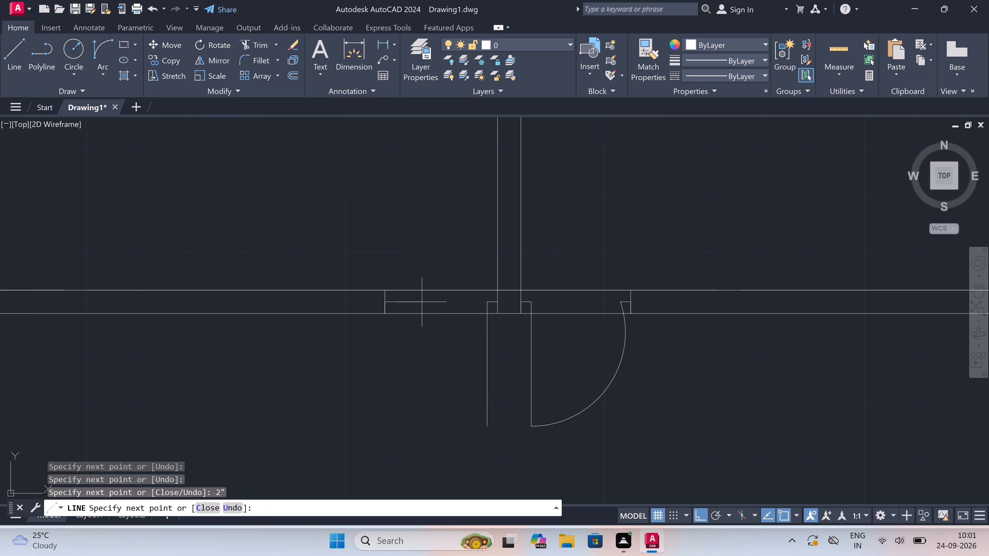
key("Escape")
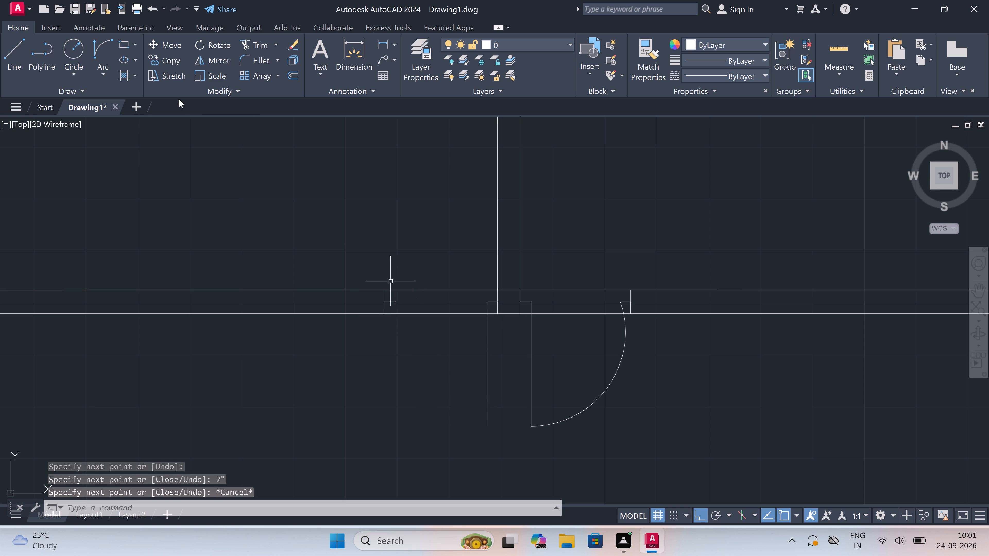
Draw the left door's swing arc from the end of the opposite 2" stop to the free end of its 2' leaf.
left_click(104, 45)
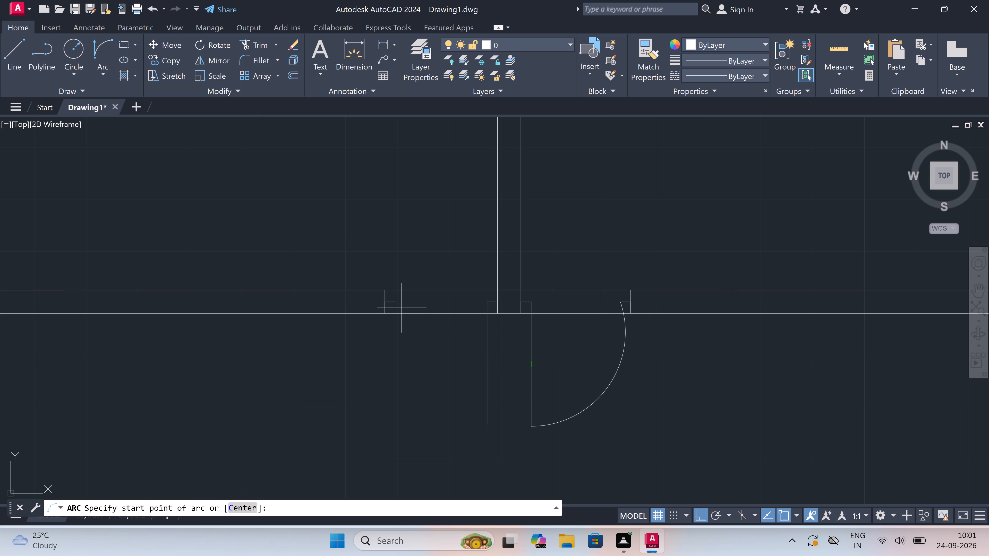
left_click_drag(395, 301, 397, 309)
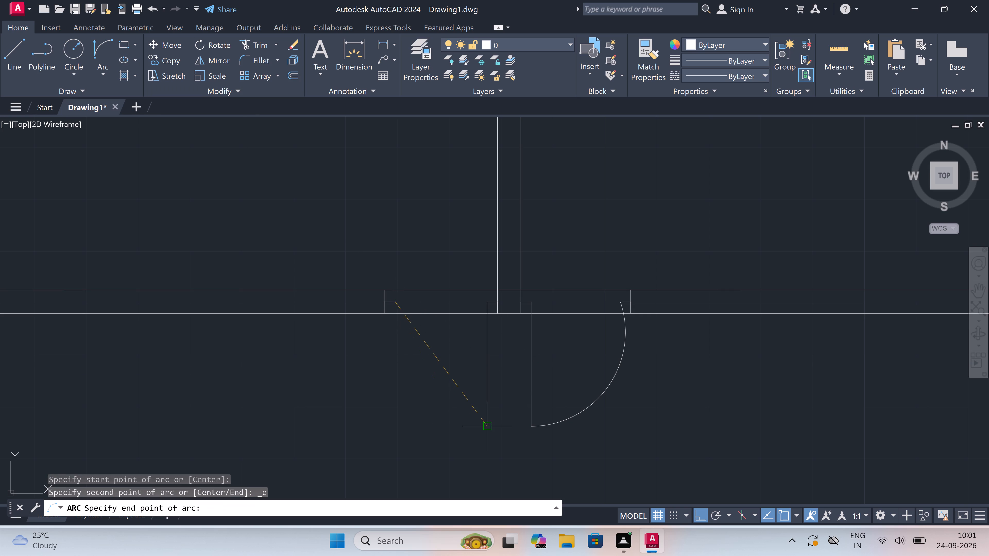
left_click_drag(489, 427, 486, 429)
left_click(449, 436)
Trim the outer wall lines across both new door openings and the inner wall line crossing the partition's end.
type("tr")
key("space")
left_click_drag(450, 348, 449, 344)
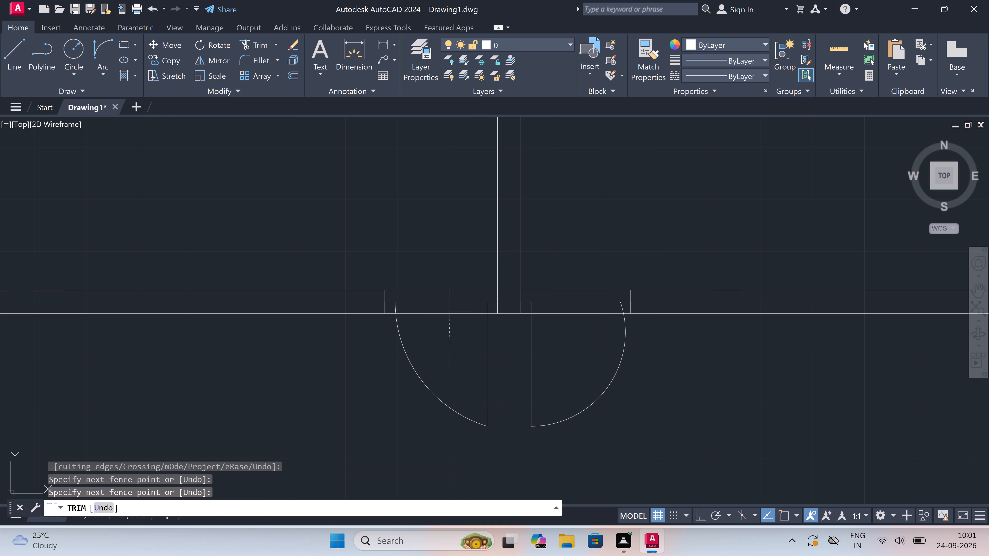
left_click(451, 266)
left_click_drag(582, 333, 584, 329)
left_click(584, 268)
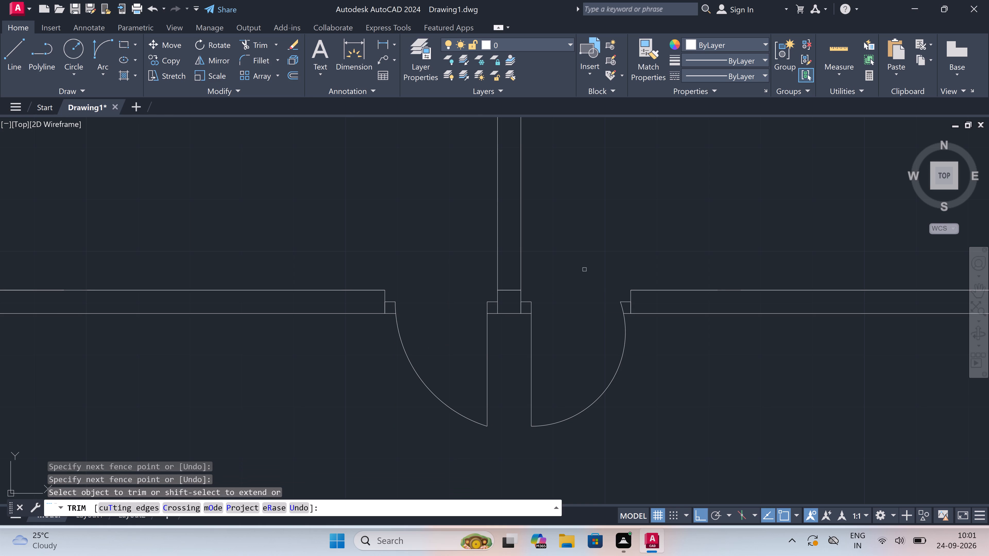
left_click(508, 286)
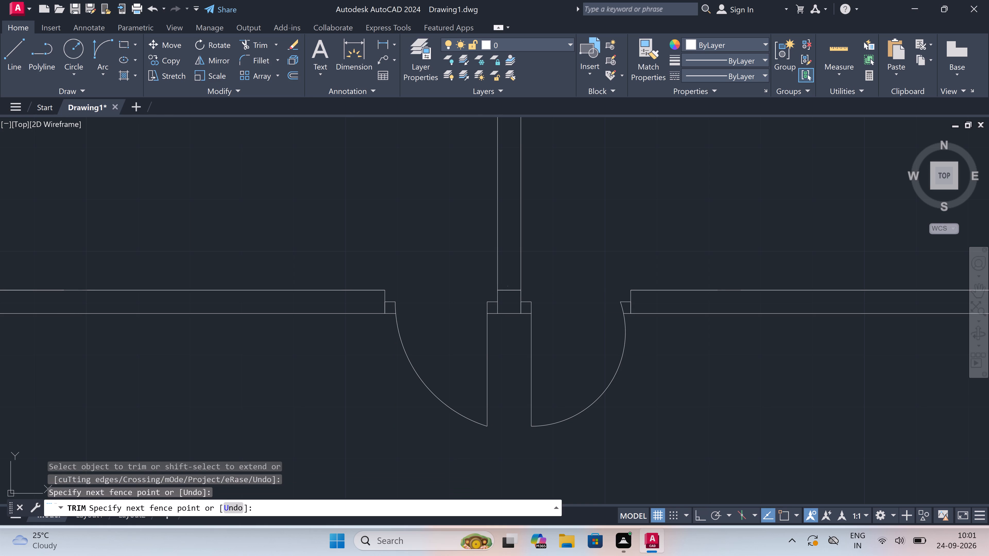
left_click(508, 301)
scroll(508, 301, "down", 4)
scroll(466, 357, "down", 2)
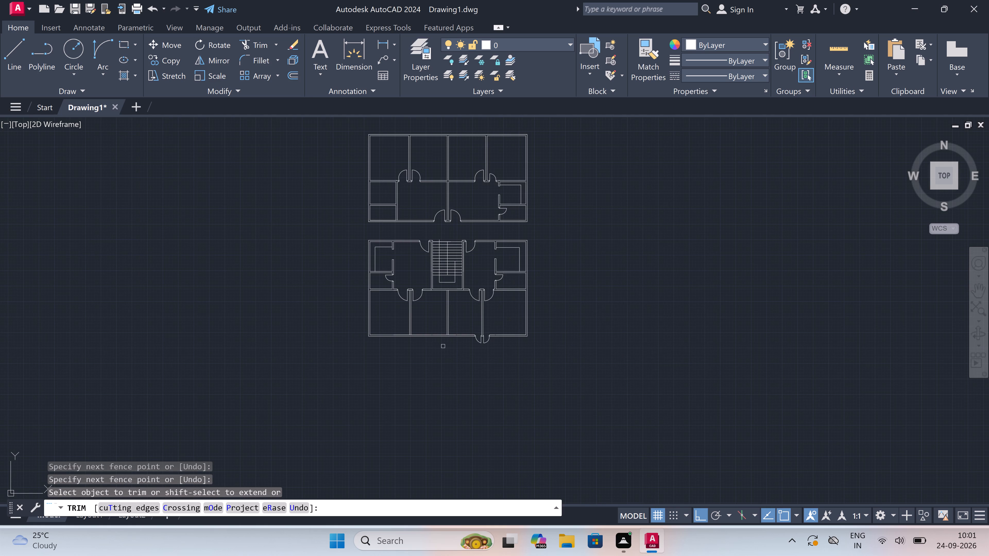
scroll(378, 325, "up", 3)
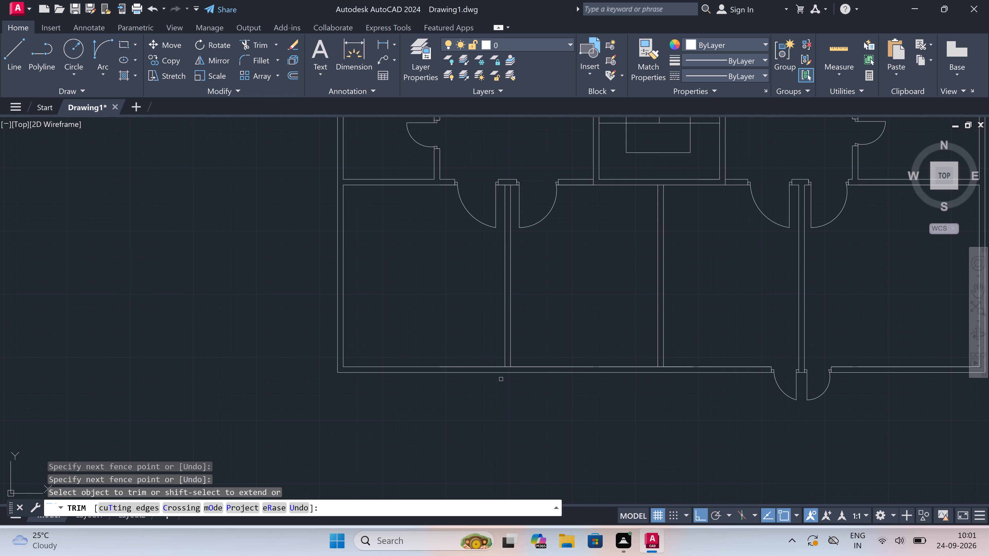
key("Escape")
Draw a jamb line across the bottom outer wall, continuing the left face of the partition between the two leftmost bottom rooms.
scroll(501, 359, "up", 2)
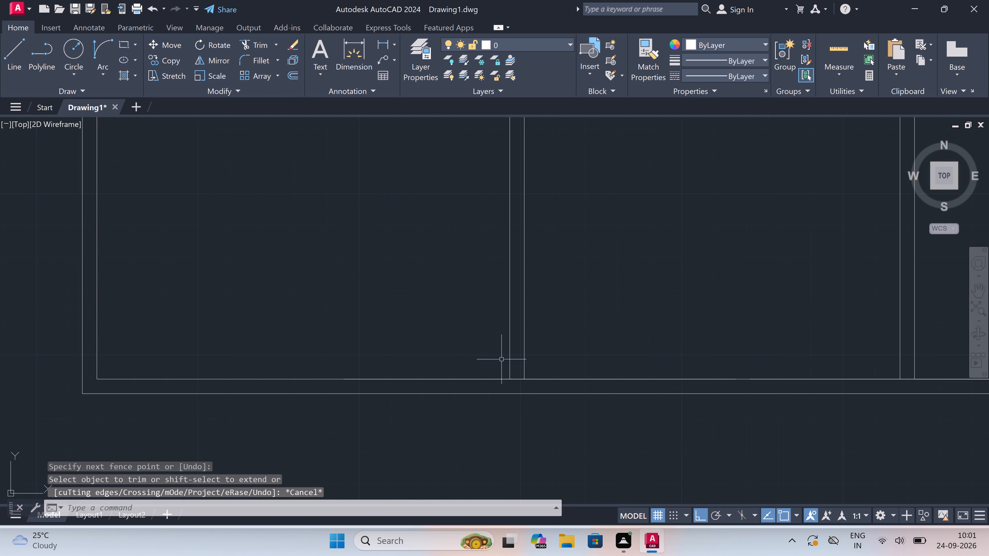
type("l")
key("space")
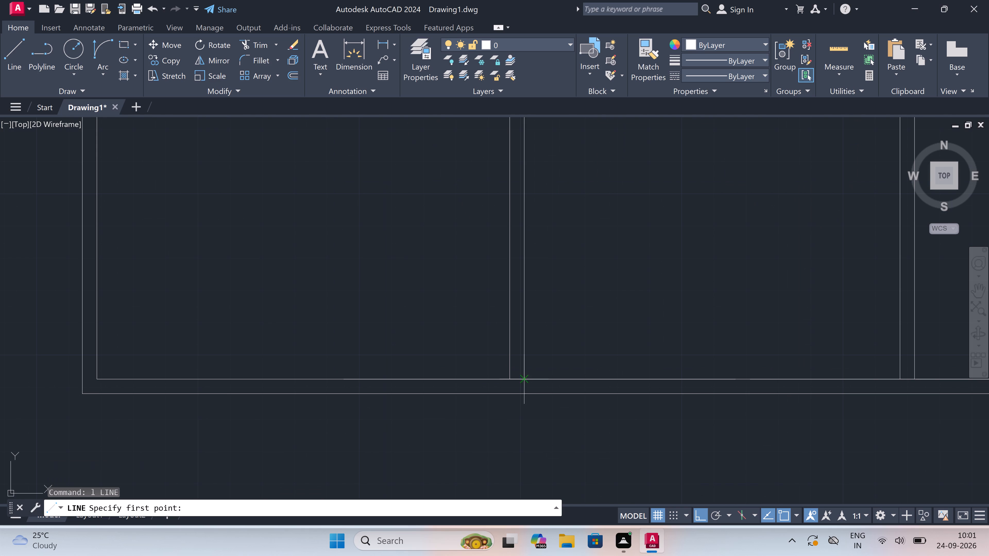
scroll(513, 384, "up", 2)
left_click_drag(506, 372, 506, 375)
left_click(502, 408)
key("Escape")
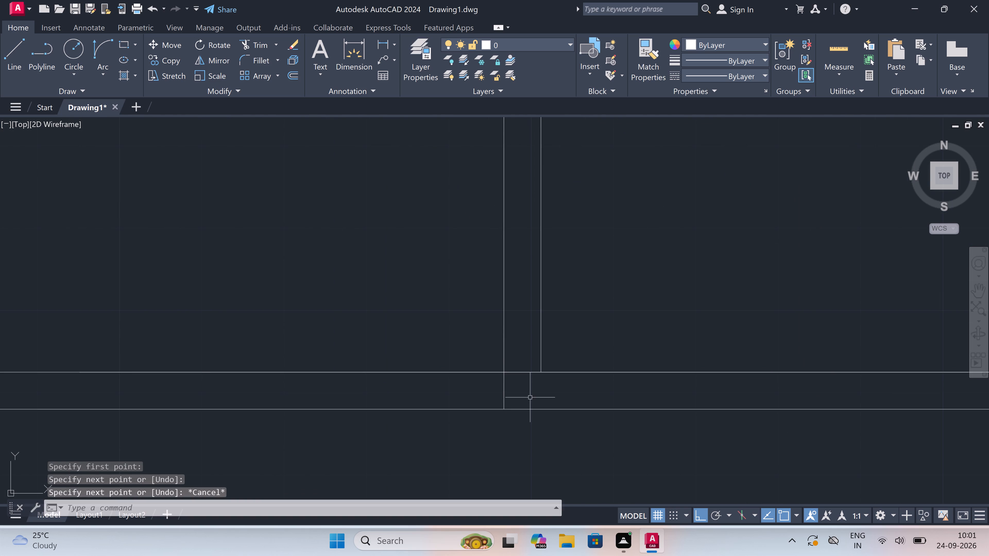
Draw a jamb line across the bottom outer wall, continuing the right face of the partition between the two leftmost bottom rooms.
key("space")
left_click(536, 376)
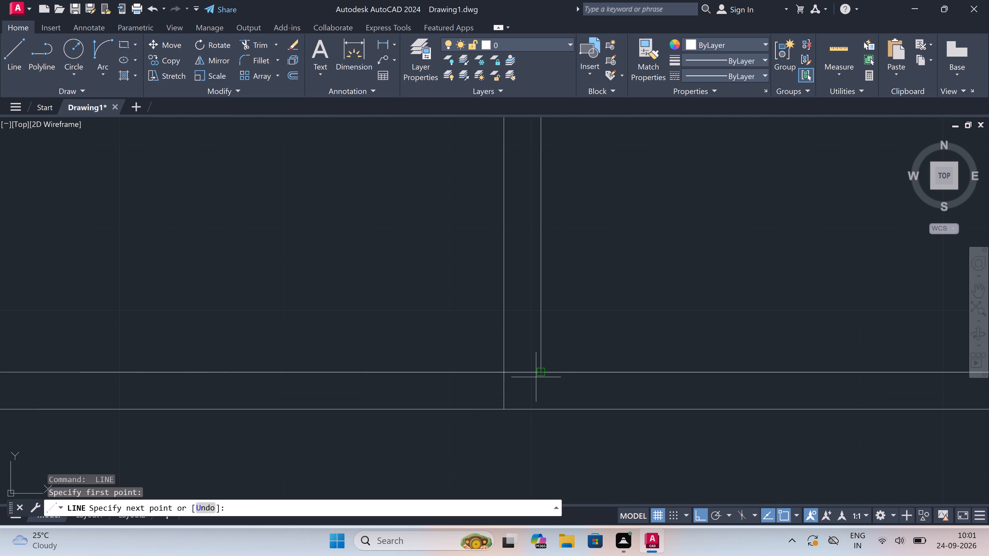
left_click(544, 410)
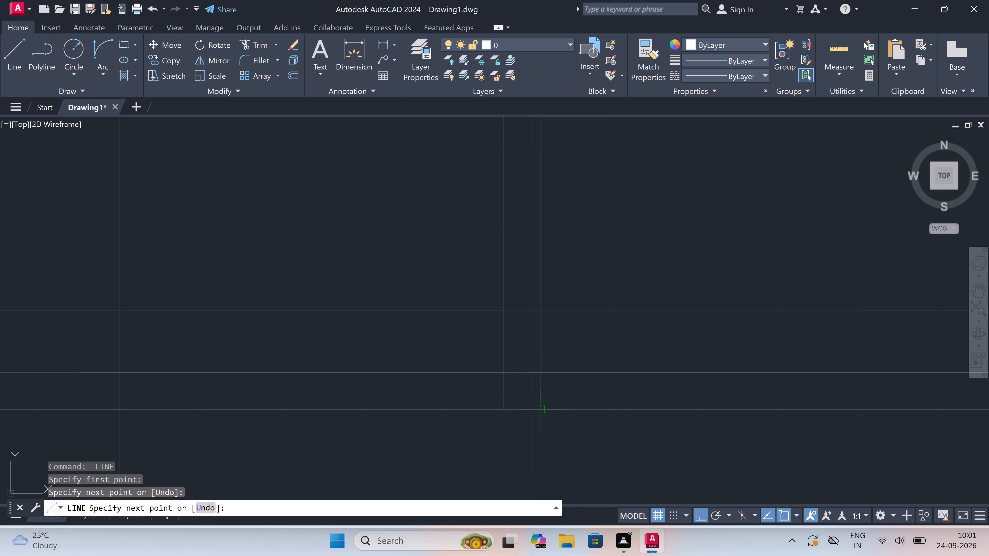
key("Escape")
Draw a 2" stop rightward from the right jamb's midpoint, continuing into a 2' door leaf pointing outward, downward from the wall.
key("space")
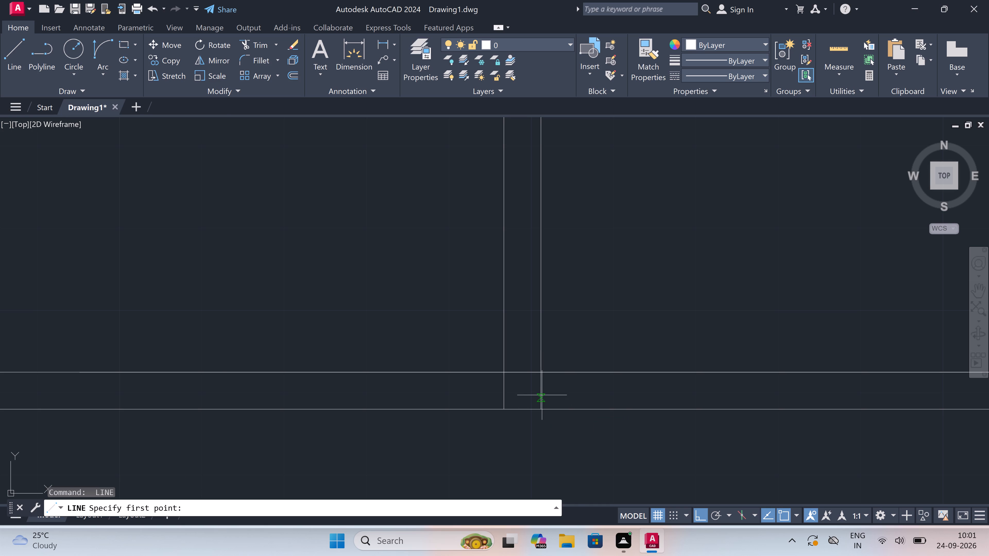
left_click(541, 393)
type("2\"")
key("space")
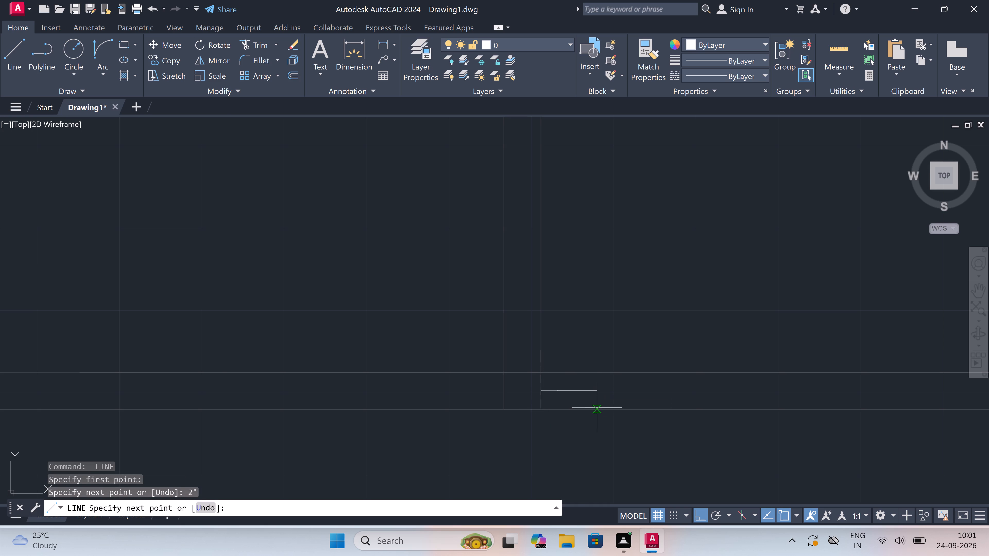
type("2'")
key("space")
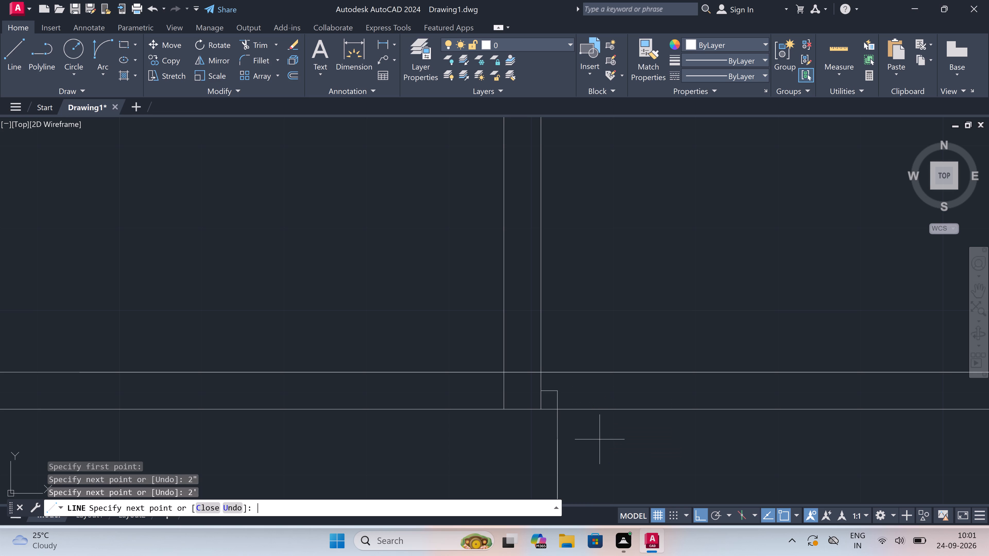
key("Escape")
Draw a 2" stop leftward from the left jamb's midpoint, continuing into a 2' door leaf pointing outward, downward from the wall.
scroll(596, 437, "down", 3)
scroll(577, 479, "up", 2)
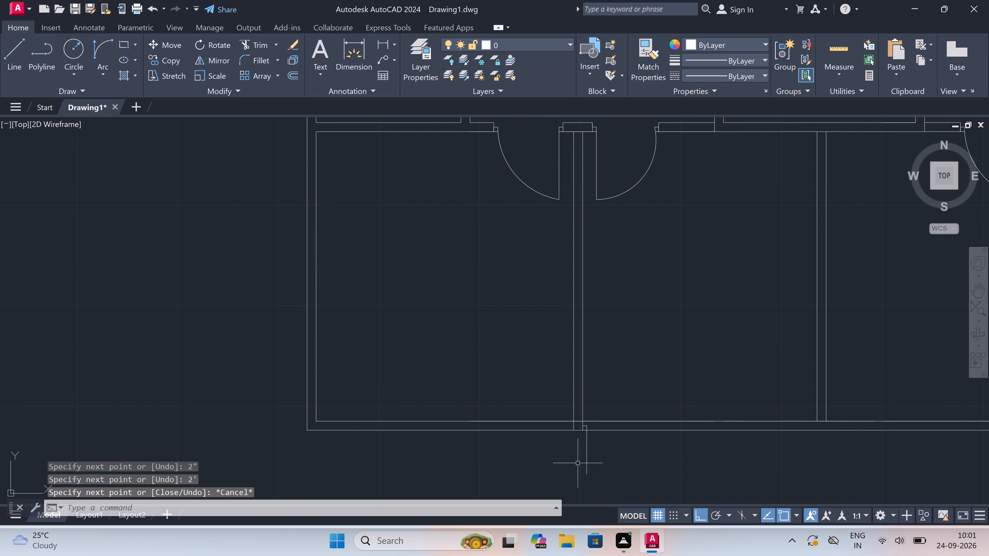
scroll(578, 479, "up", 1)
key("space")
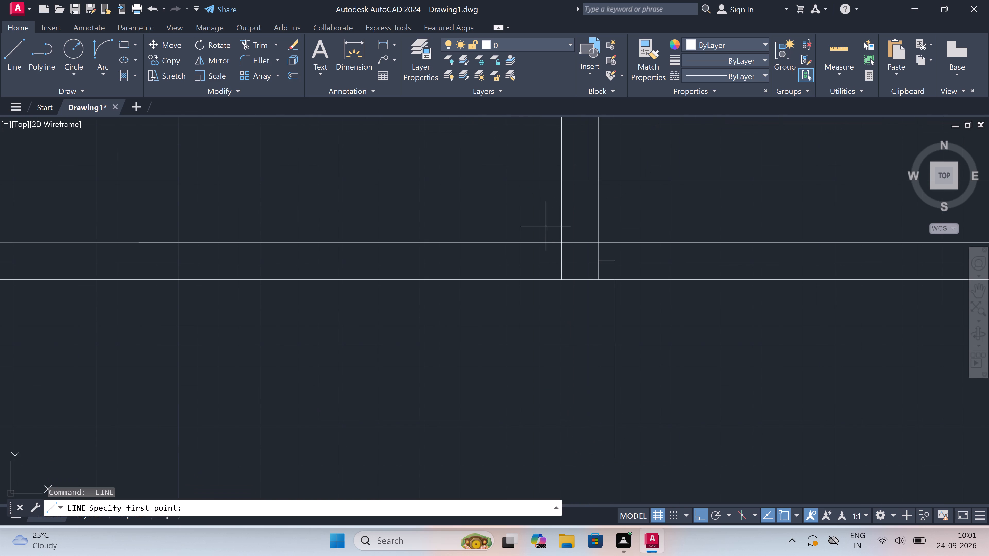
left_click(560, 258)
type("2\"")
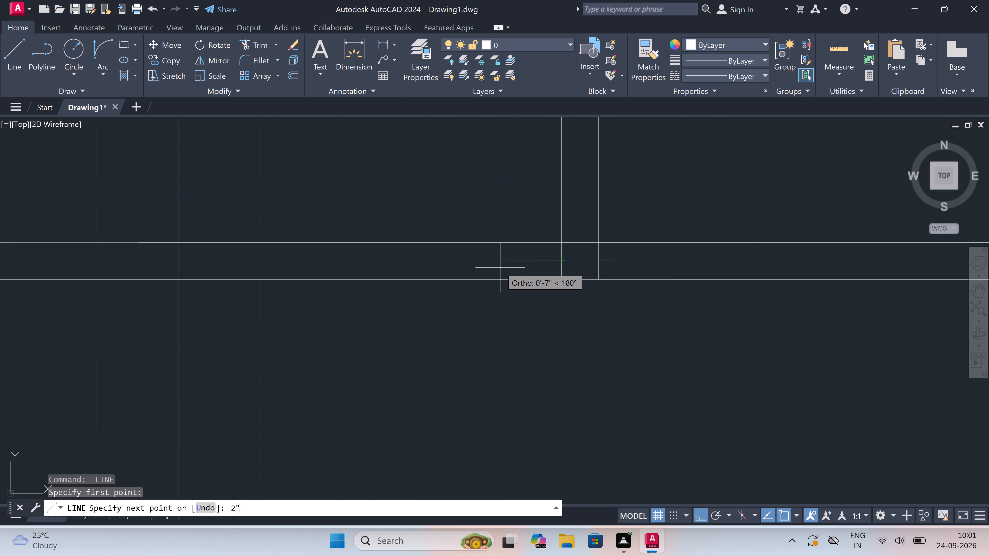
key("space")
type("2'")
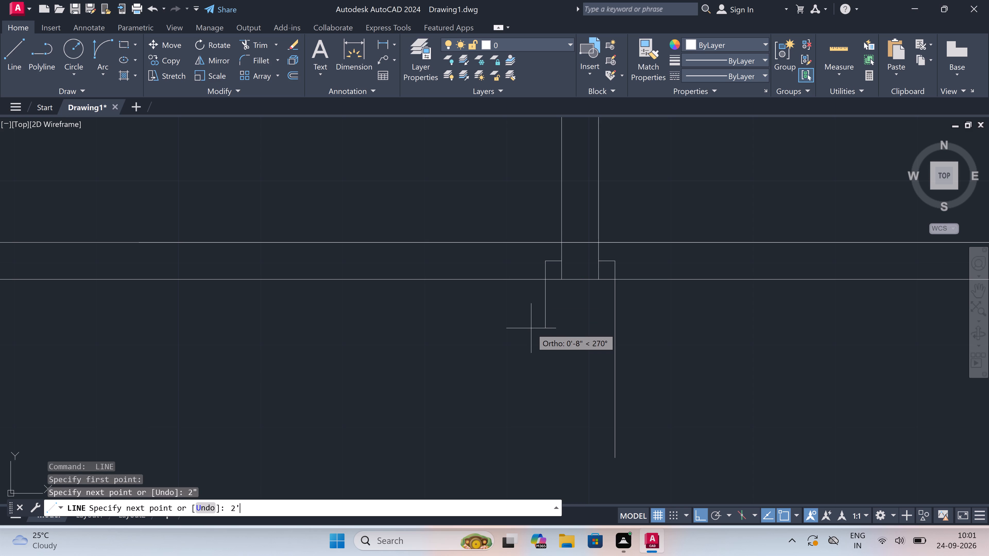
key("space")
key("Escape")
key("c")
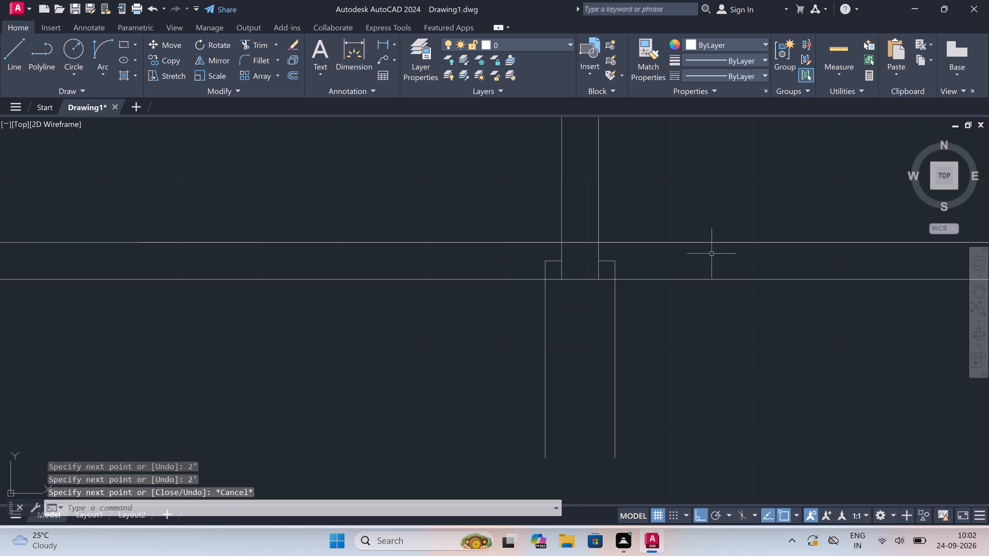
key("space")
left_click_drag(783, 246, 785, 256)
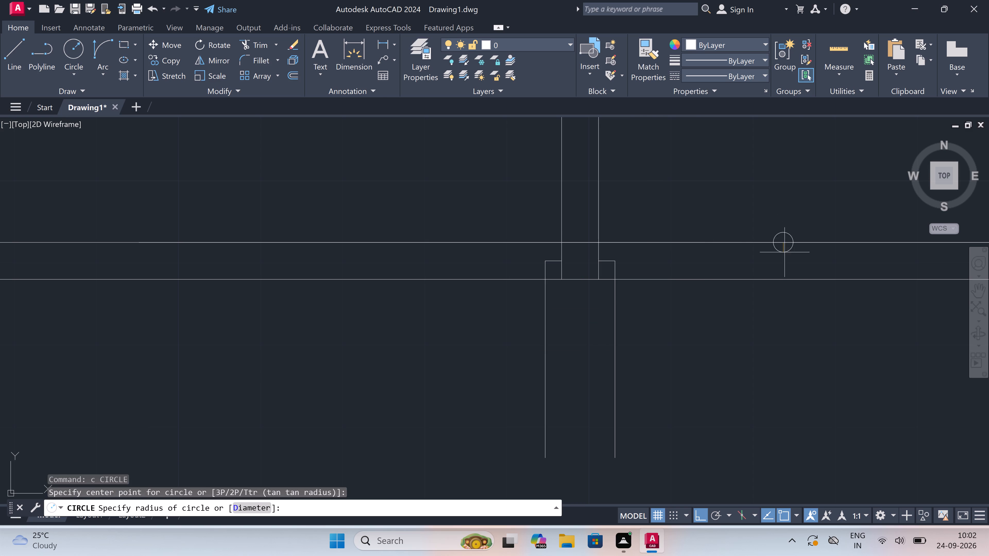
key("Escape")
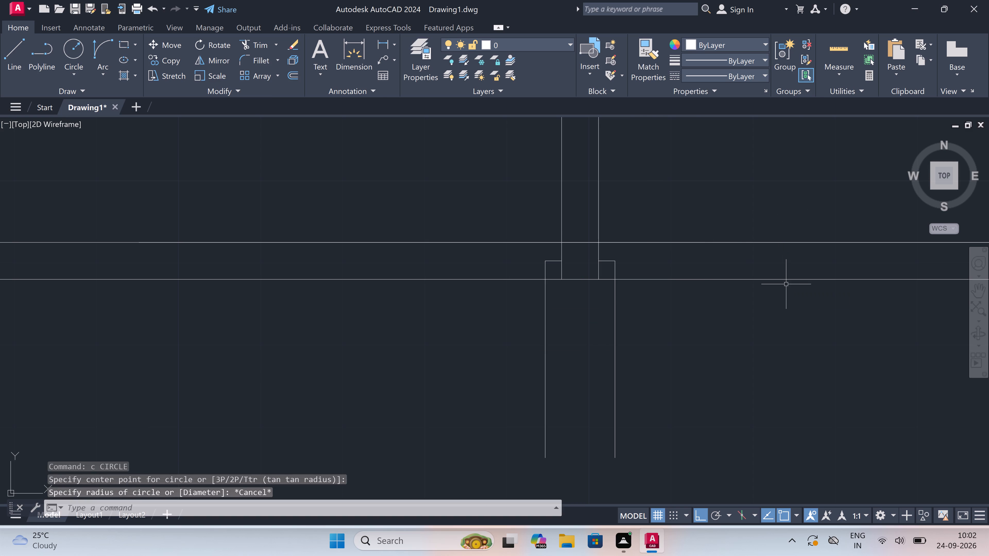
Draw the opposite jamb across the outer wall to the right of the right leaf, with a 2" stop pointing into the opening.
type("l")
key("space")
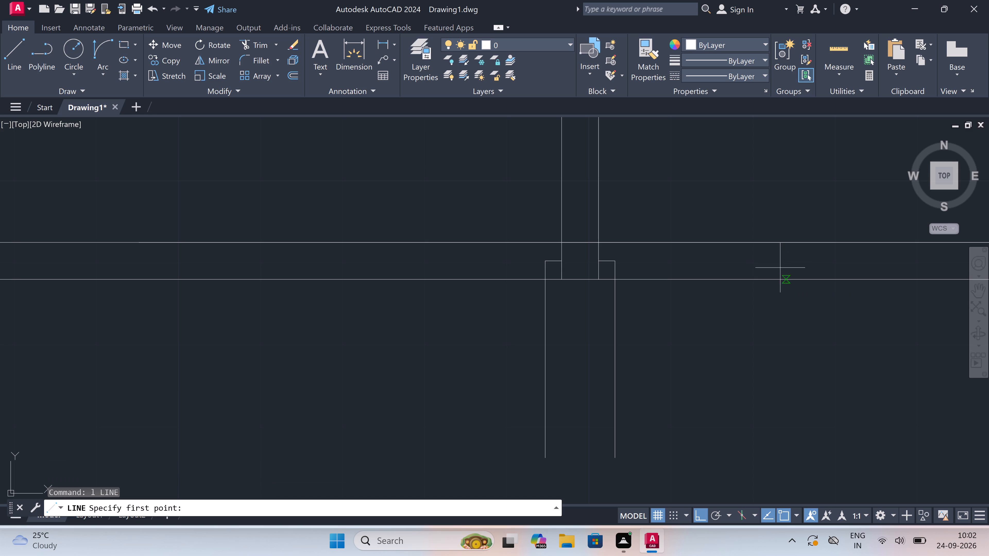
left_click_drag(782, 242, 784, 250)
left_click(782, 275)
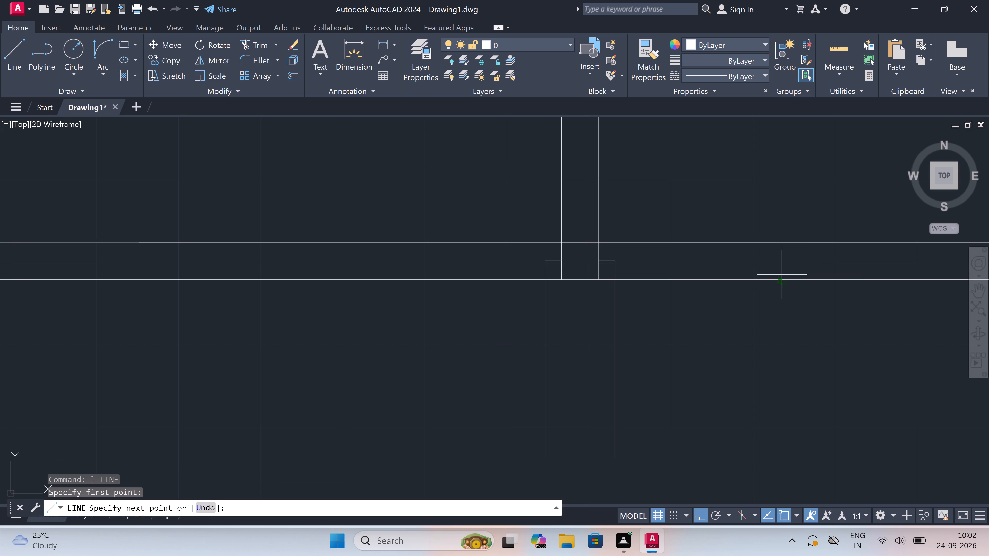
left_click(781, 261)
type("2\"")
key("space")
key("Escape")
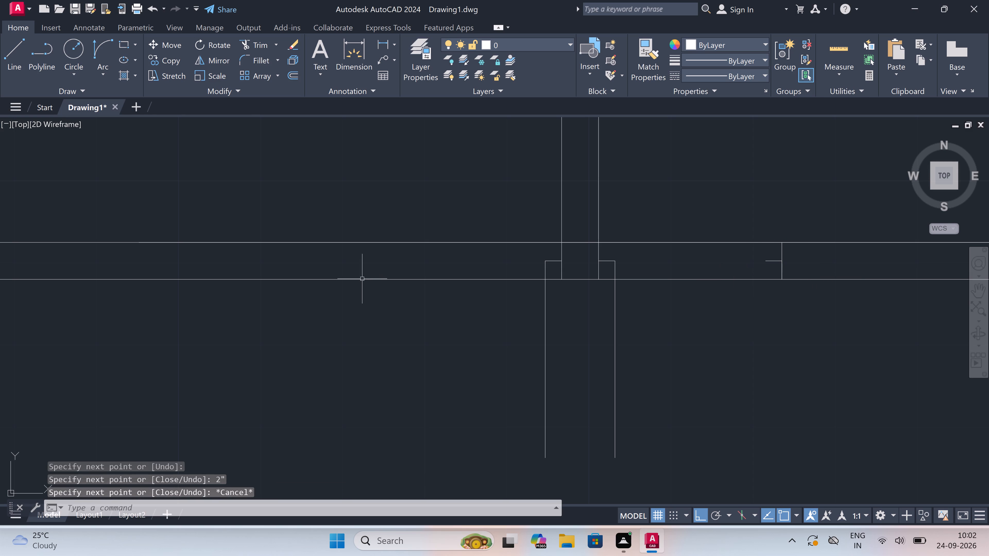
Draw the opposite jamb across the outer wall to the left of the left leaf, with a 2" stop pointing into the opening.
key("space")
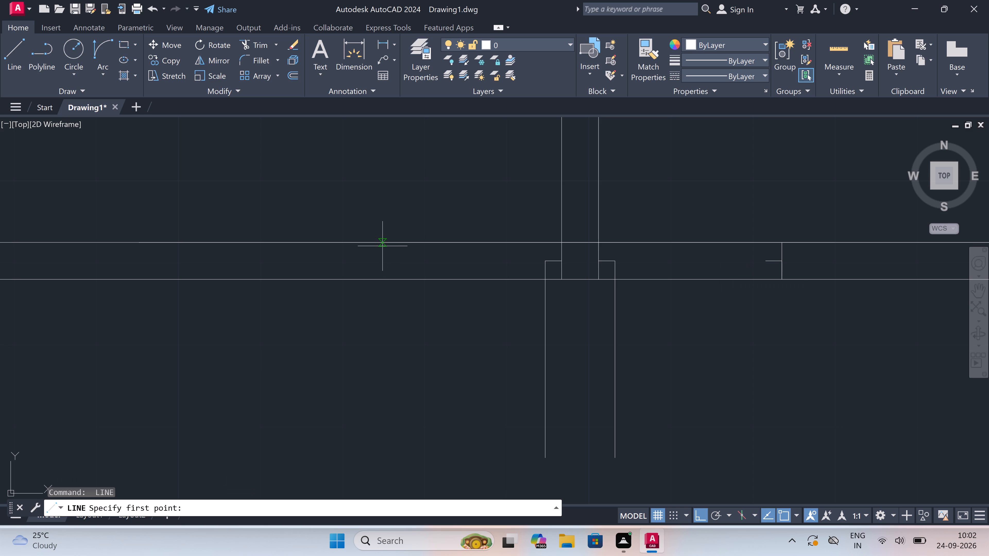
left_click(382, 246)
left_click(378, 280)
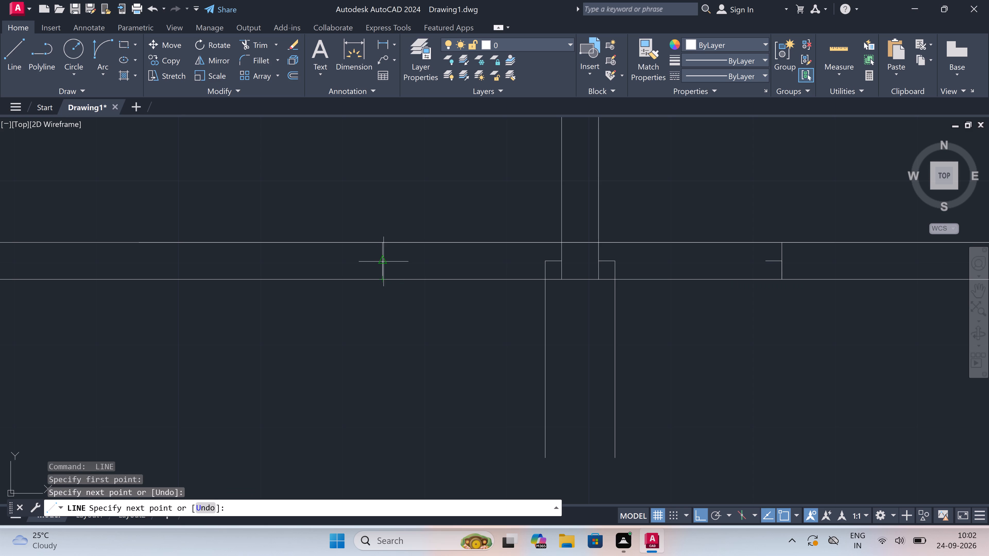
left_click_drag(384, 261, 387, 262)
type("2\"")
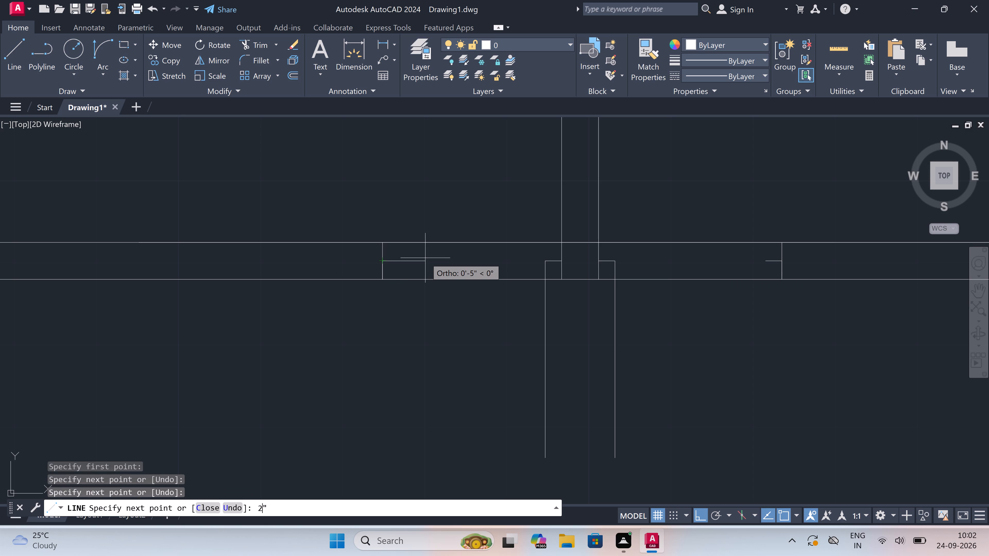
key("space")
key("Escape")
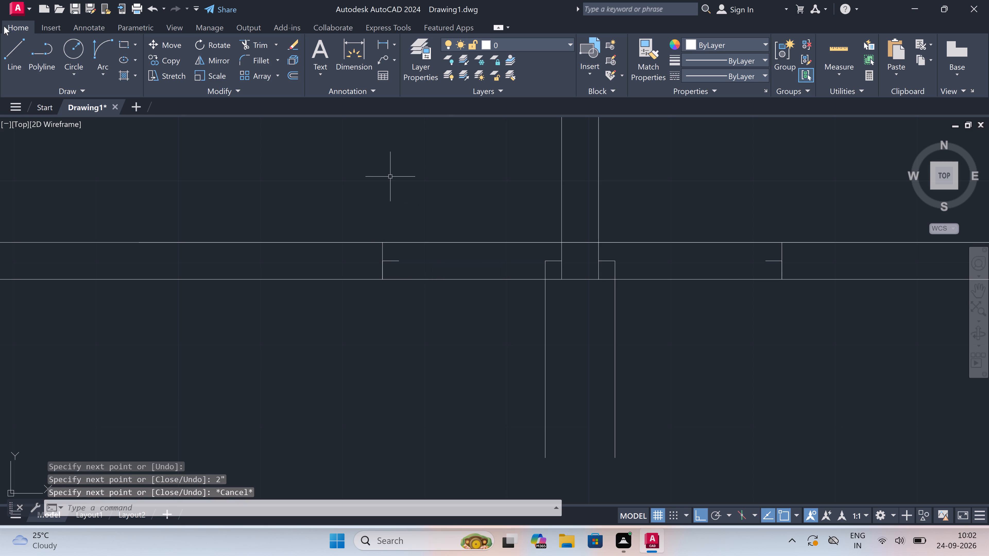
Draw the left door's swing arc from the end of the opposite 2" stop to the free end of its 2' leaf.
left_click(103, 42)
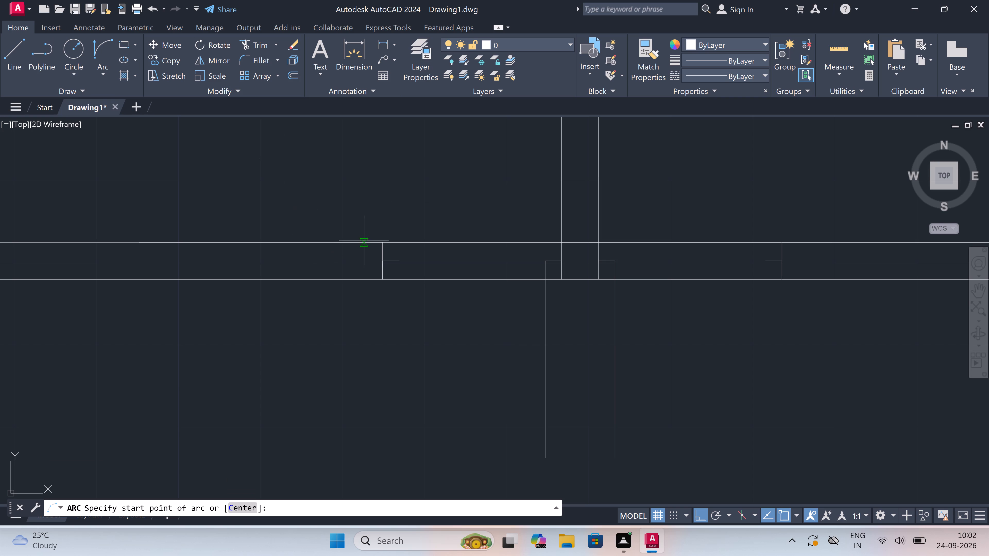
left_click_drag(397, 259, 400, 261)
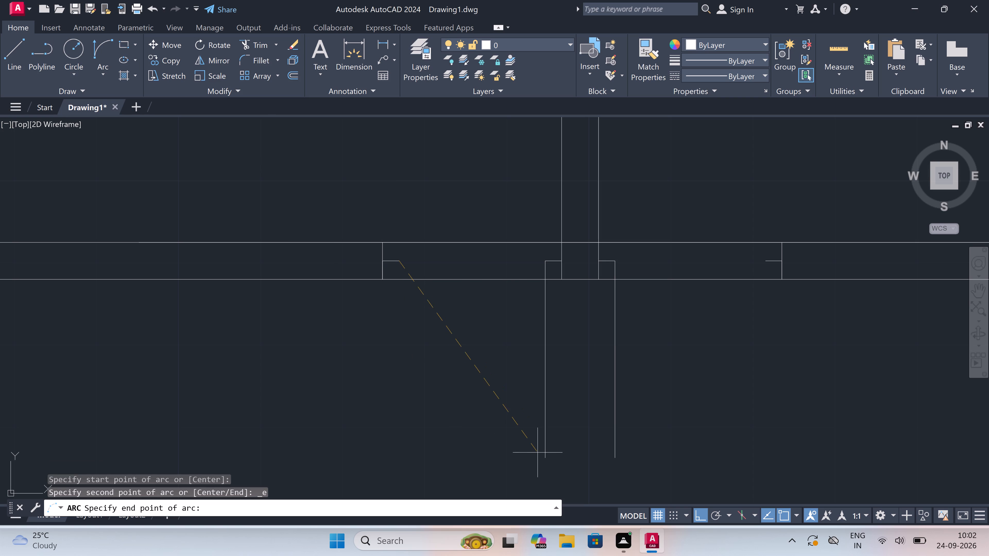
left_click_drag(544, 457, 539, 459)
left_click(526, 466)
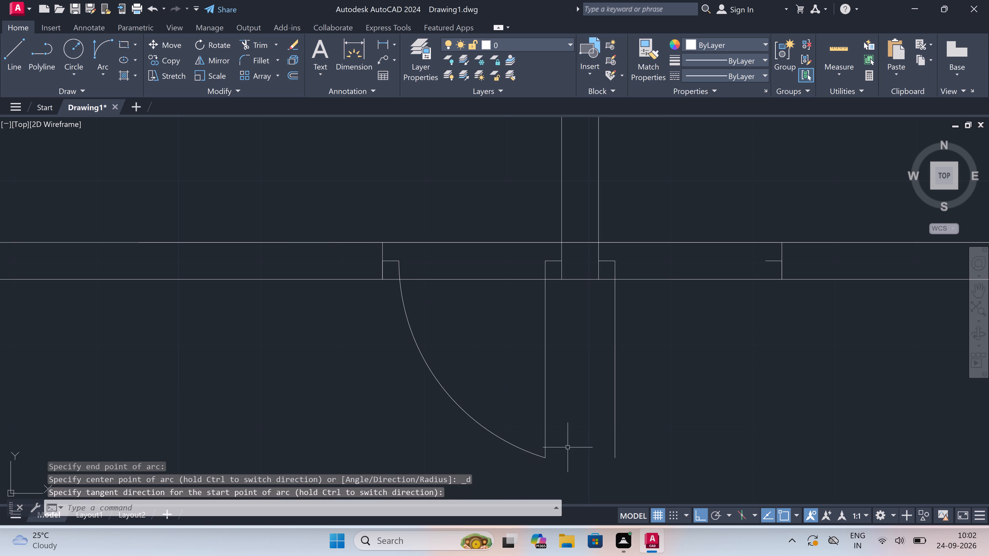
Draw the right door's three-point swing arc from its leaf's free end through the end of the opposite 2" stop, ending above the wall.
key("space")
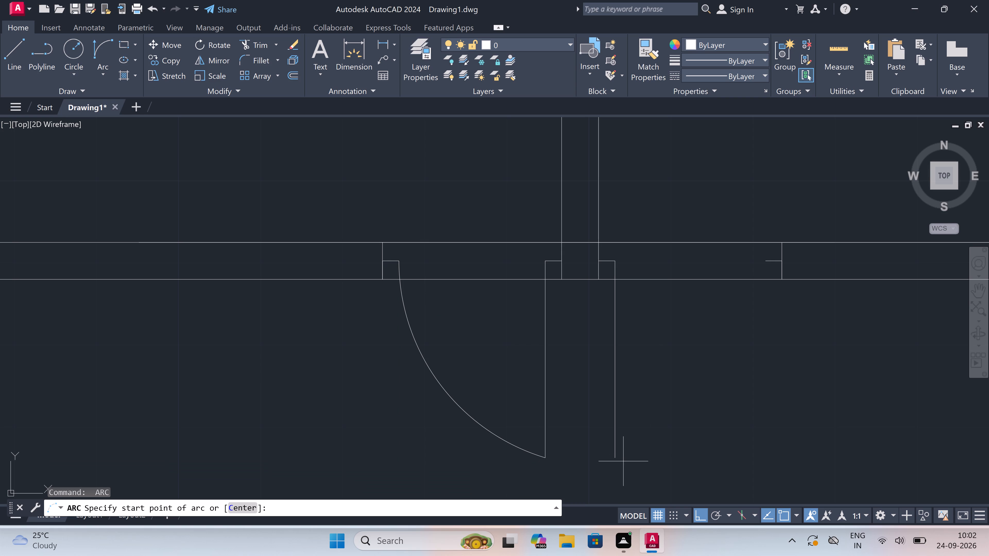
left_click(617, 459)
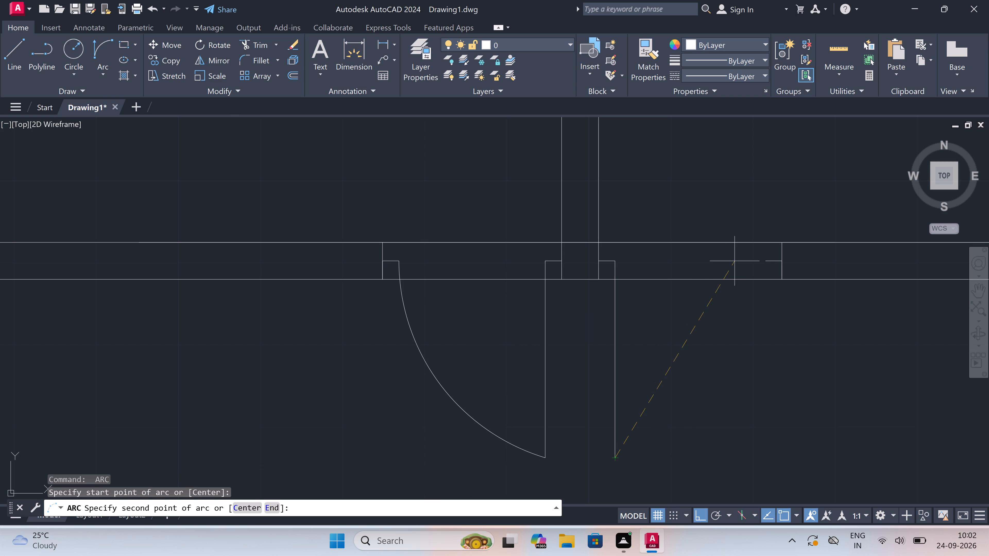
left_click(764, 259)
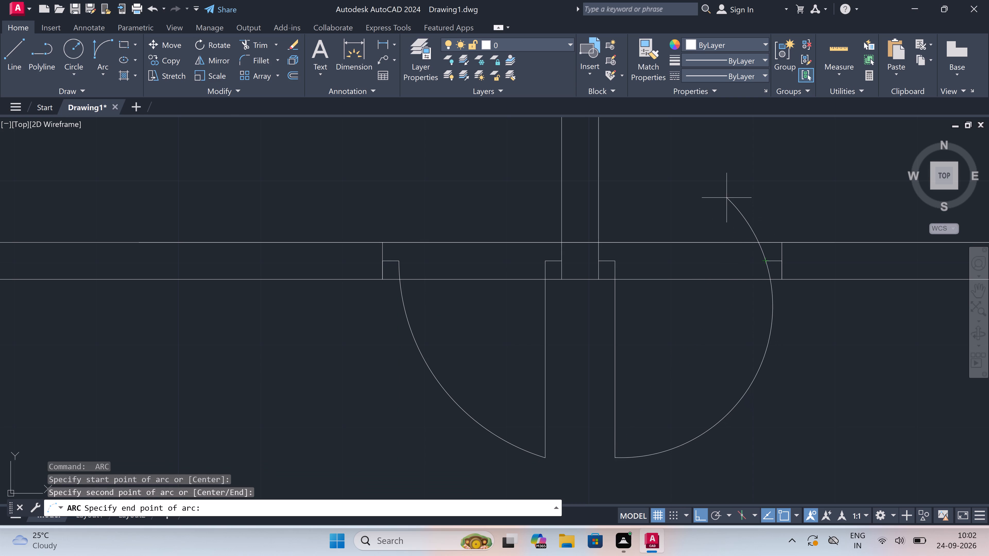
left_click(744, 185)
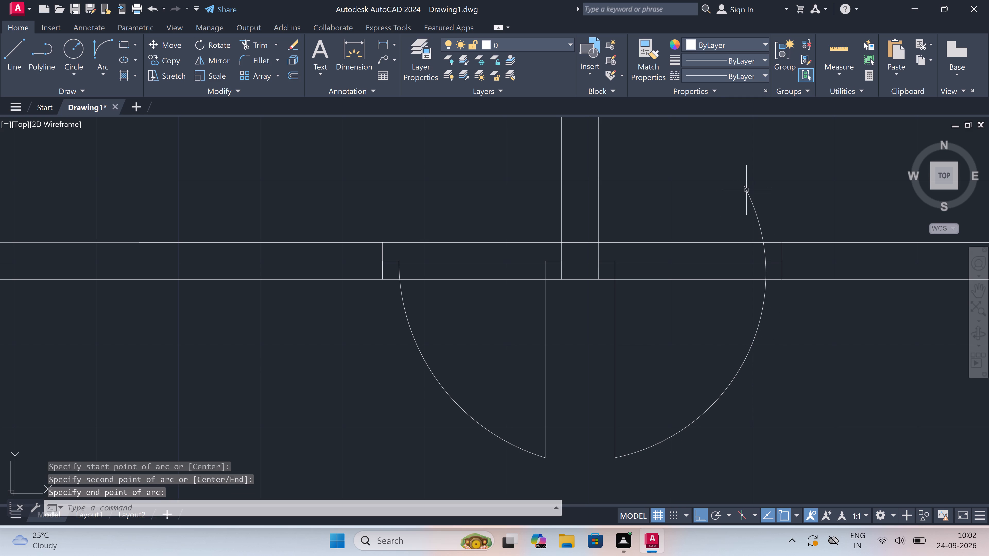
Trim the outer wall lines across the right door opening and the part of its swing arc extending above the stop.
type("tr")
key("space")
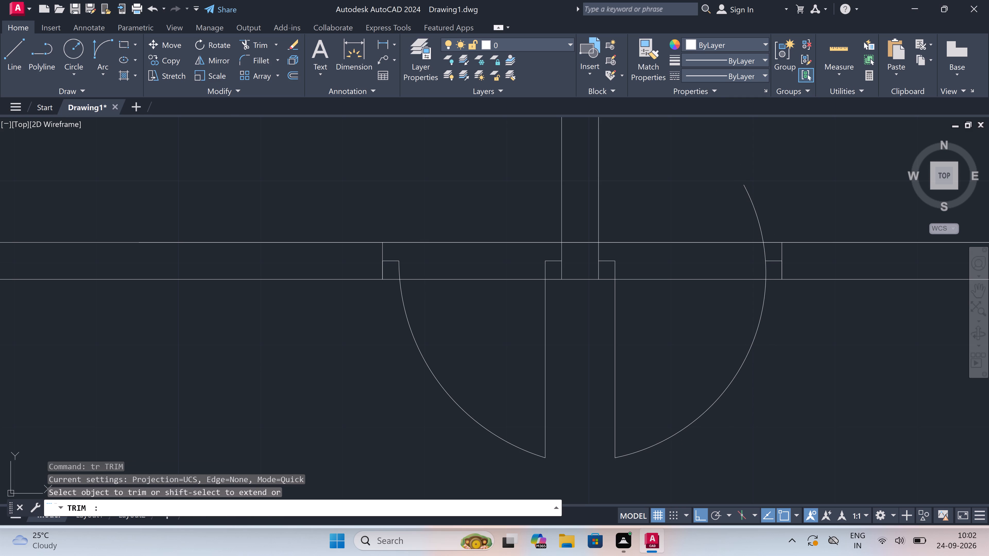
left_click_drag(798, 194, 786, 208)
left_click(702, 309)
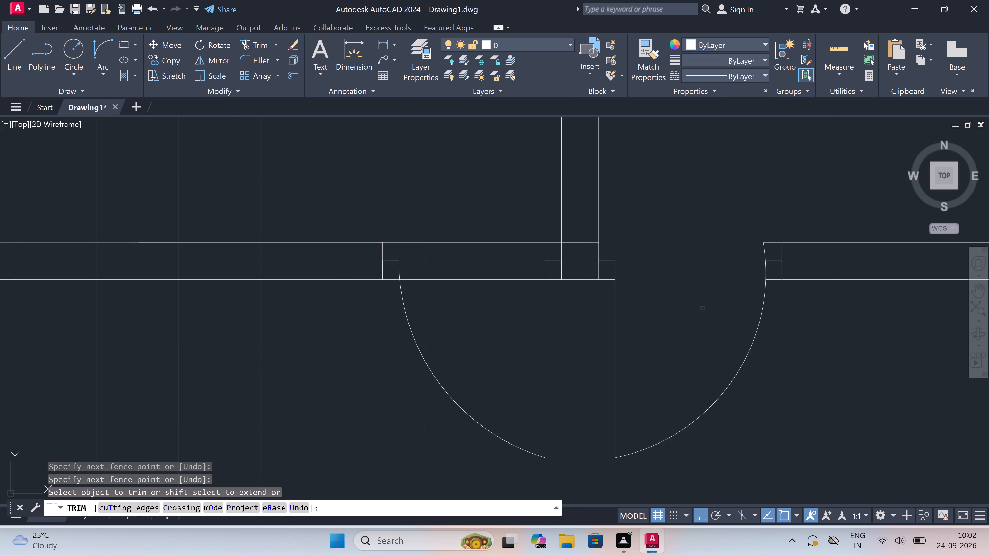
scroll(770, 245, "up", 2)
left_click(770, 245)
left_click(768, 225)
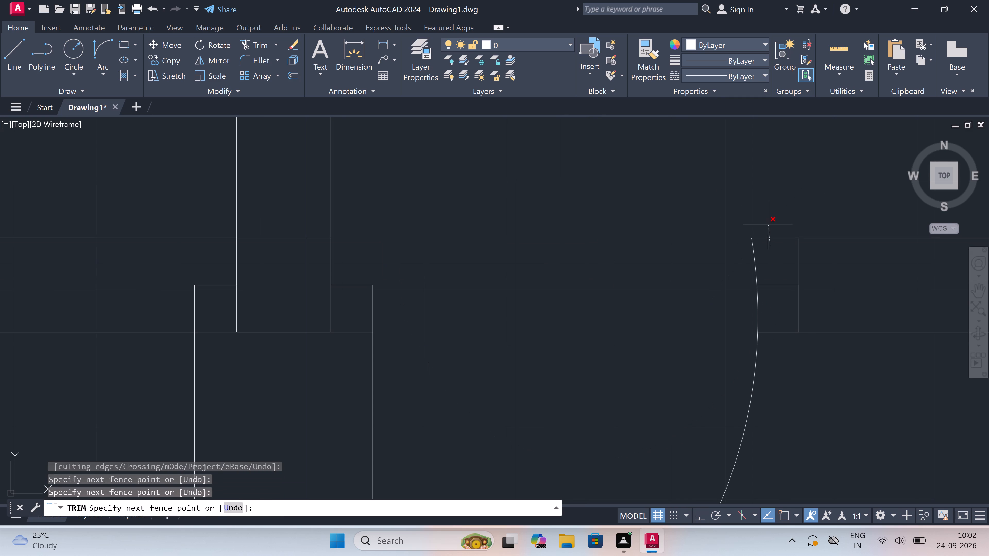
left_click_drag(771, 243, 761, 254)
left_click(729, 284)
left_click(750, 258)
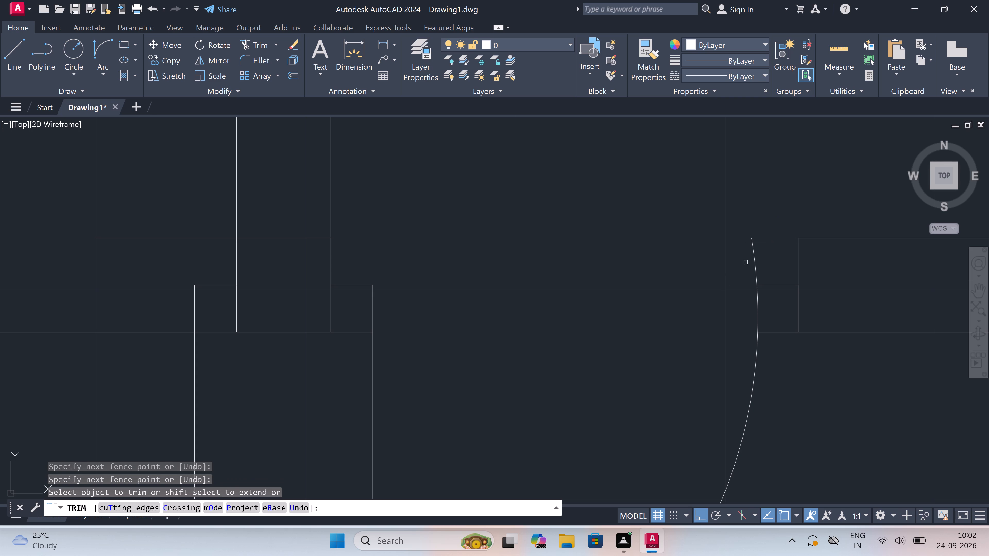
left_click(760, 246)
Trim the outer wall lines across the left door opening and the inner wall line crossing the partition's end.
scroll(732, 271, "down", 5)
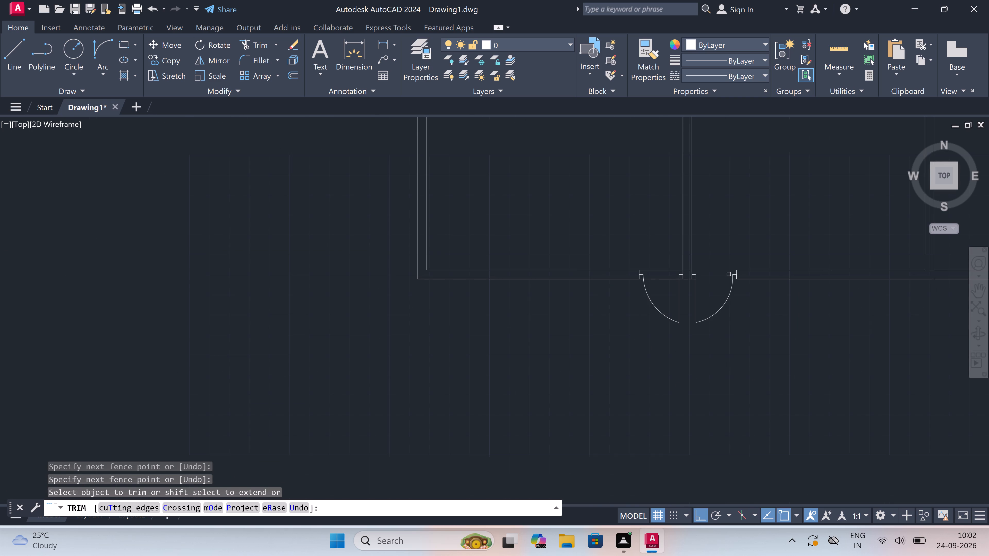
scroll(656, 273, "up", 2)
left_click_drag(664, 315, 664, 282)
left_click(663, 252)
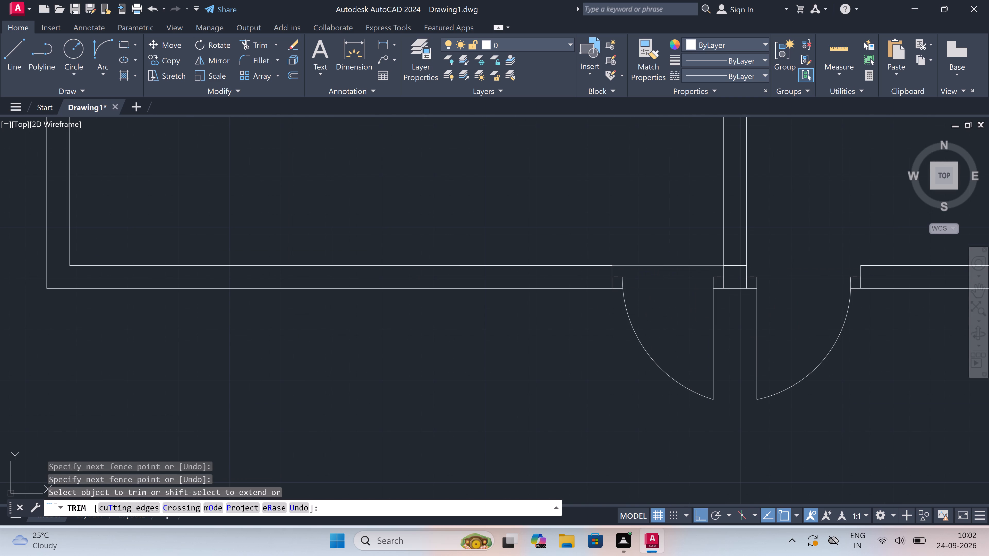
left_click(668, 279)
left_click(664, 245)
scroll(715, 261, "up", 3)
left_click(769, 272)
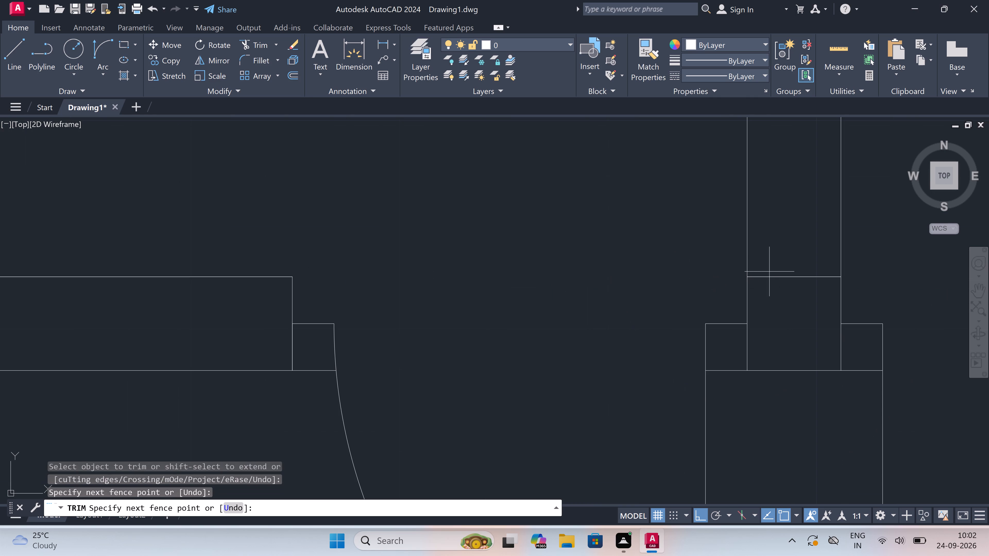
left_click(776, 298)
scroll(475, 352, "down", 6)
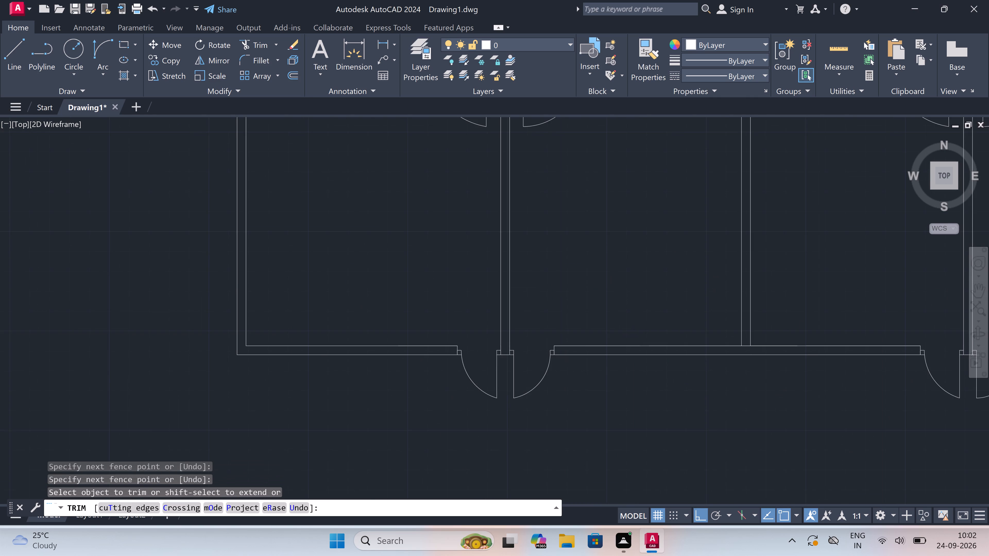
Extend the lines of the upper plan's first and third top-room partitions to the outer line of the top wall.
scroll(474, 353, "down", 4)
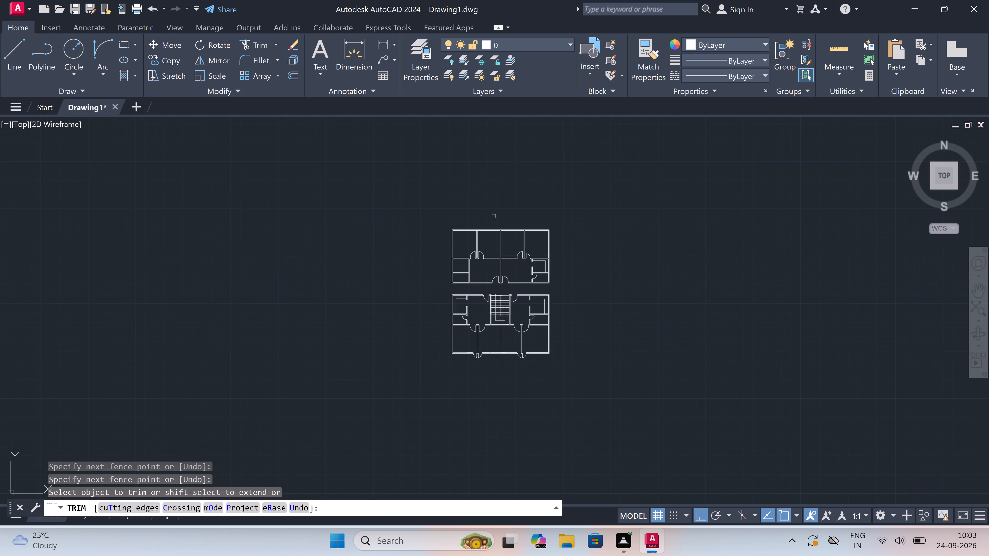
scroll(472, 225, "up", 4)
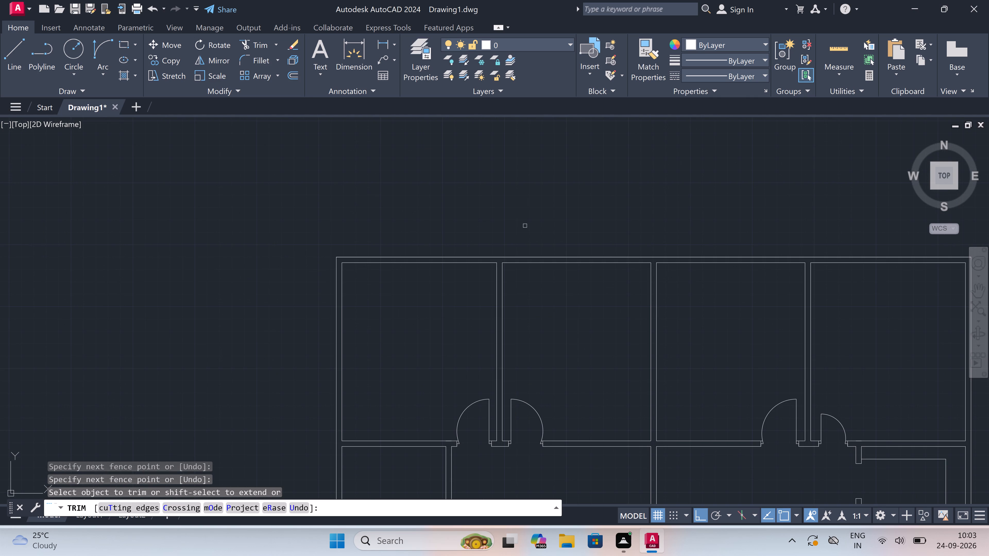
key("Escape")
scroll(495, 248, "up", 3)
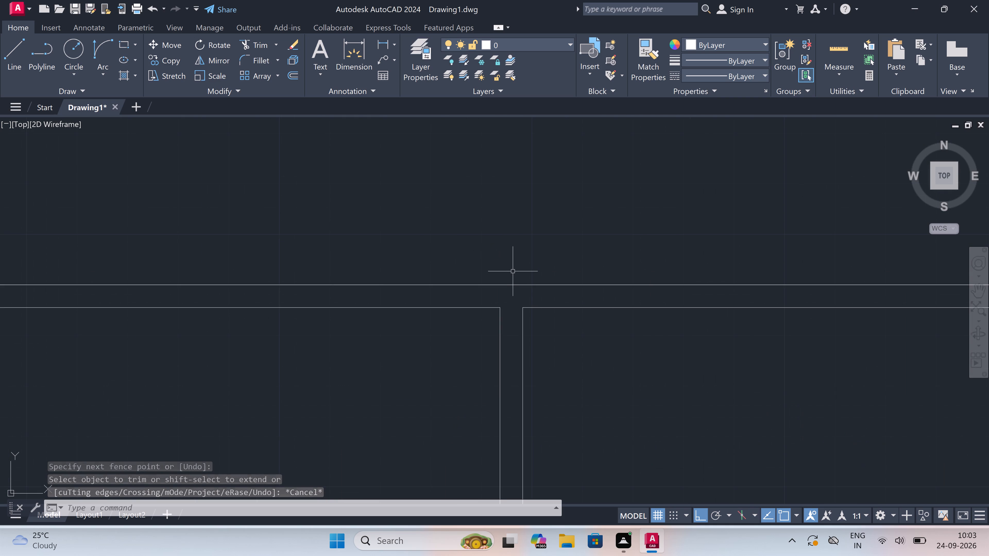
key("e")
key("x")
key("space")
left_click_drag(485, 332, 502, 333)
left_click(547, 328)
scroll(519, 334, "down", 4)
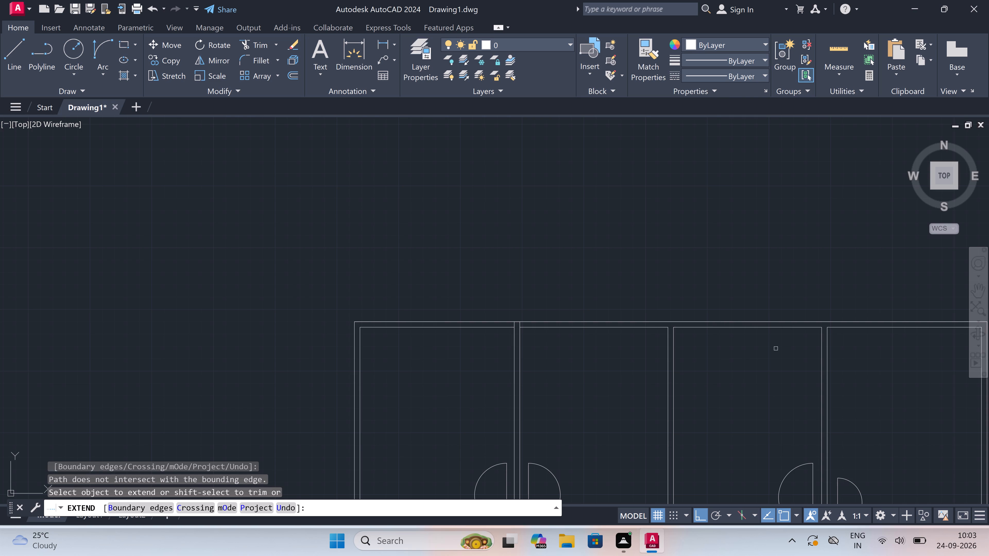
left_click(846, 337)
left_click(817, 351)
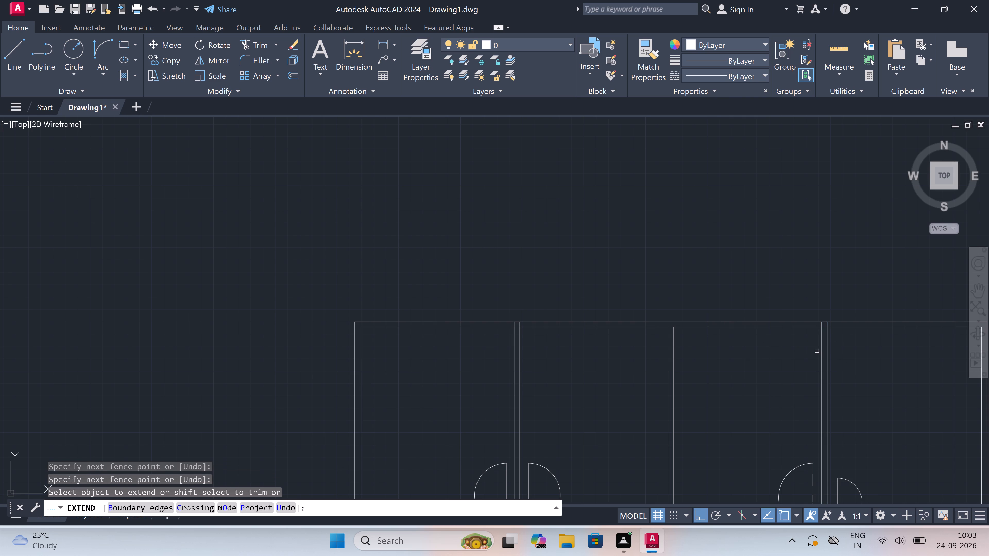
key("Escape")
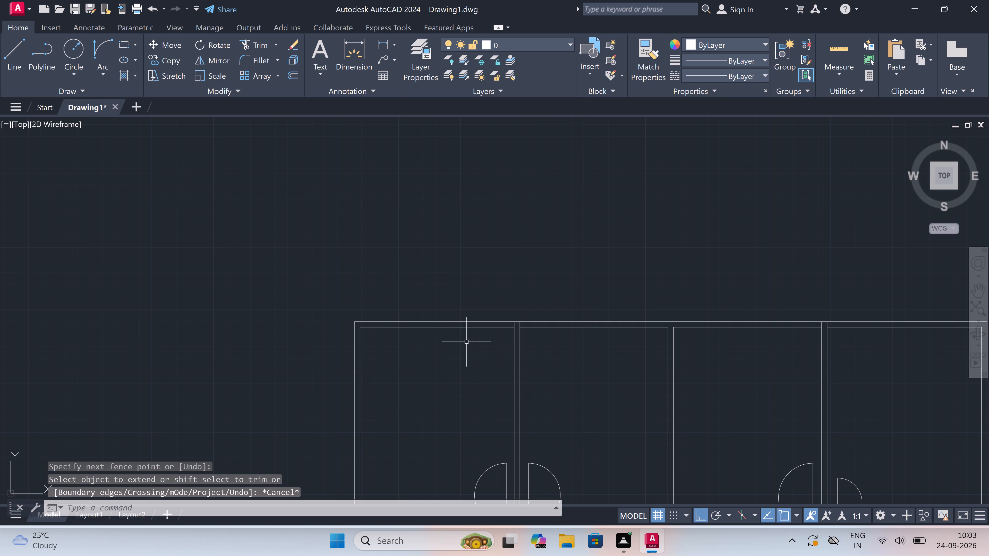
Draw a 2" stop leftward from the first partition's end within the top wall, continuing into a 2' door leaf pointing outward.
scroll(514, 327, "up", 3)
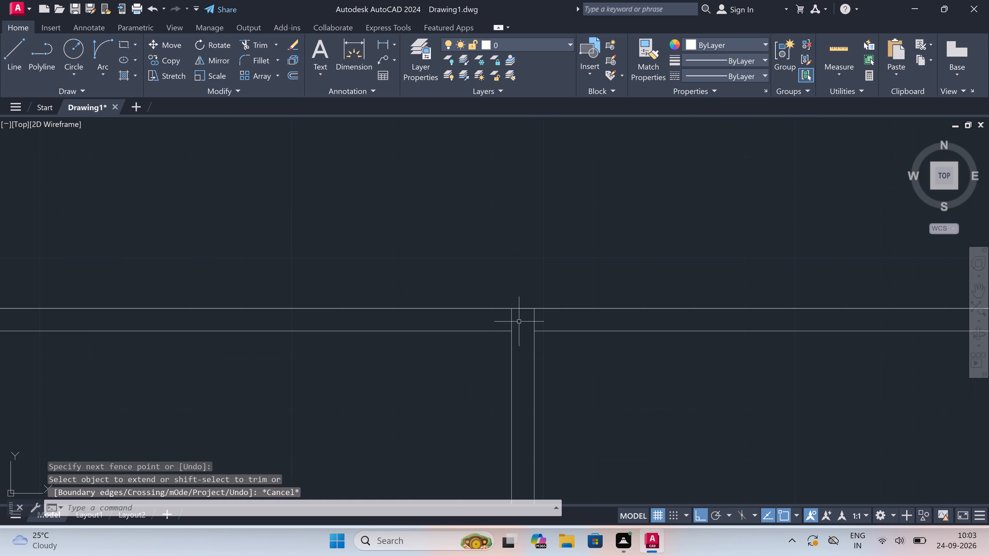
key("l")
key("space")
scroll(513, 320, "up", 2)
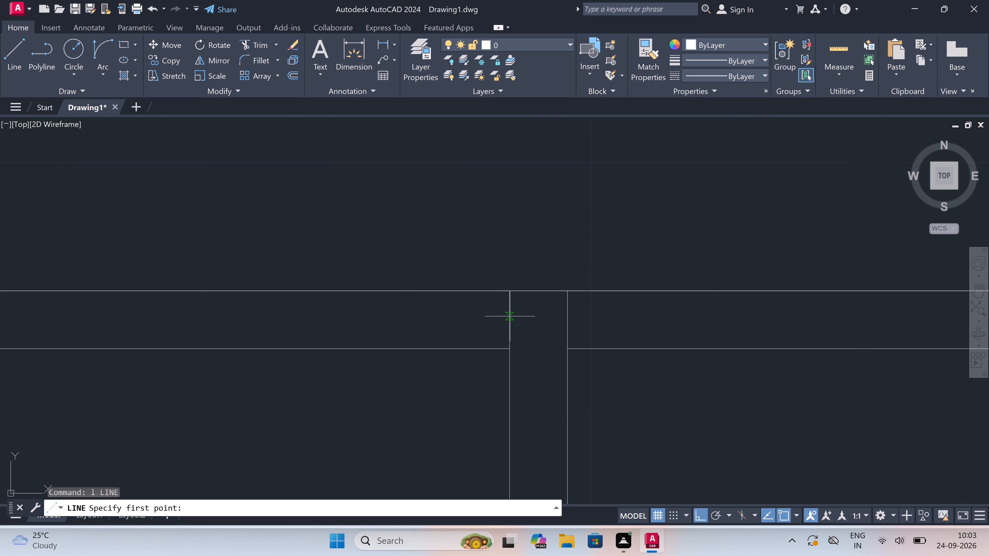
left_click(510, 316)
type("2\"")
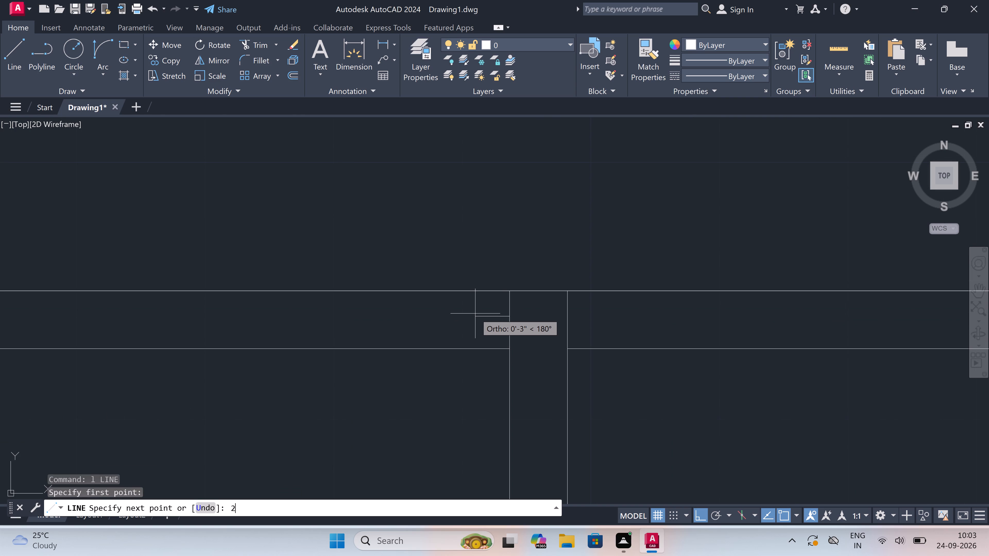
key("space")
type("2'")
key("space")
key("Escape")
Draw the matching 2" stop rightward from the first partition's other face, continuing into a 2' door leaf pointing outward.
key("space")
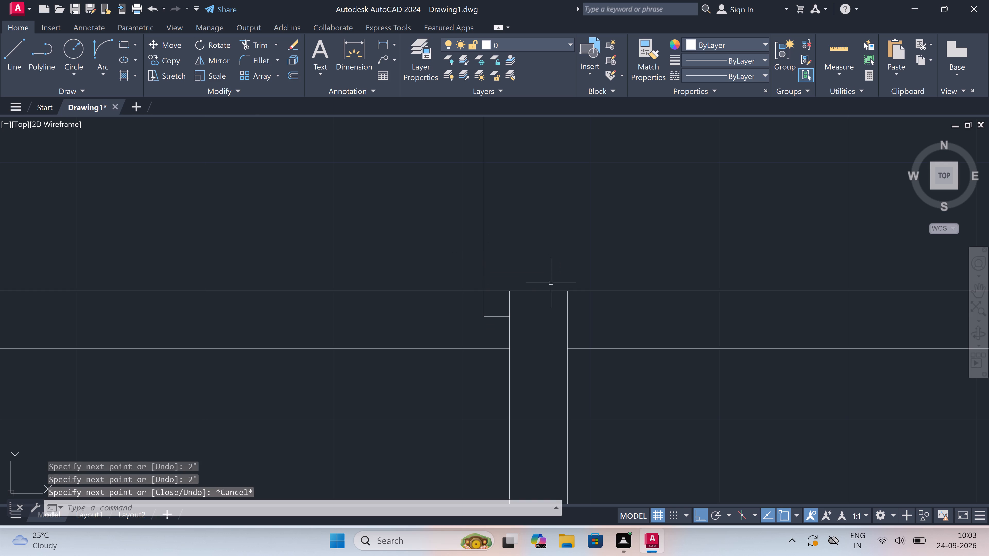
left_click(567, 314)
key("2")
type("\"")
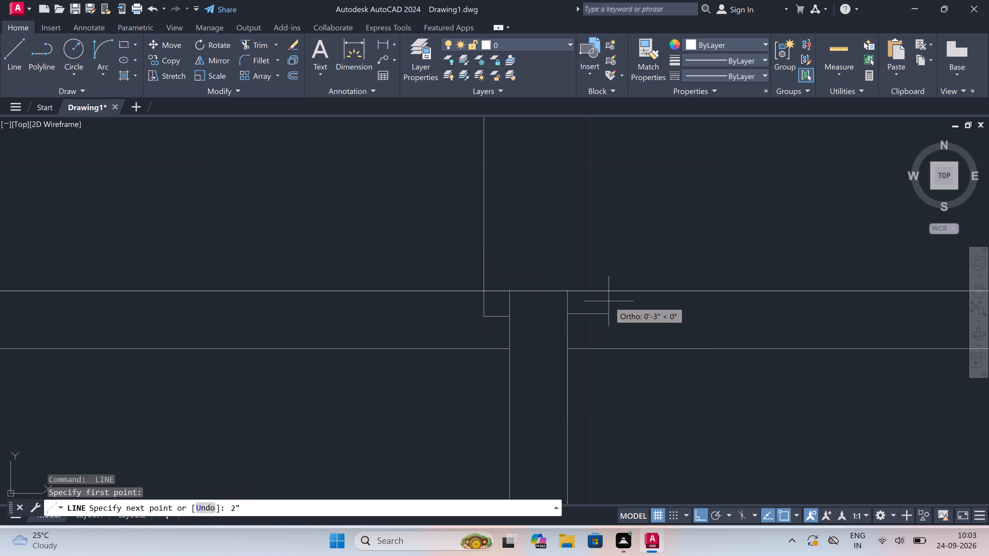
key("space")
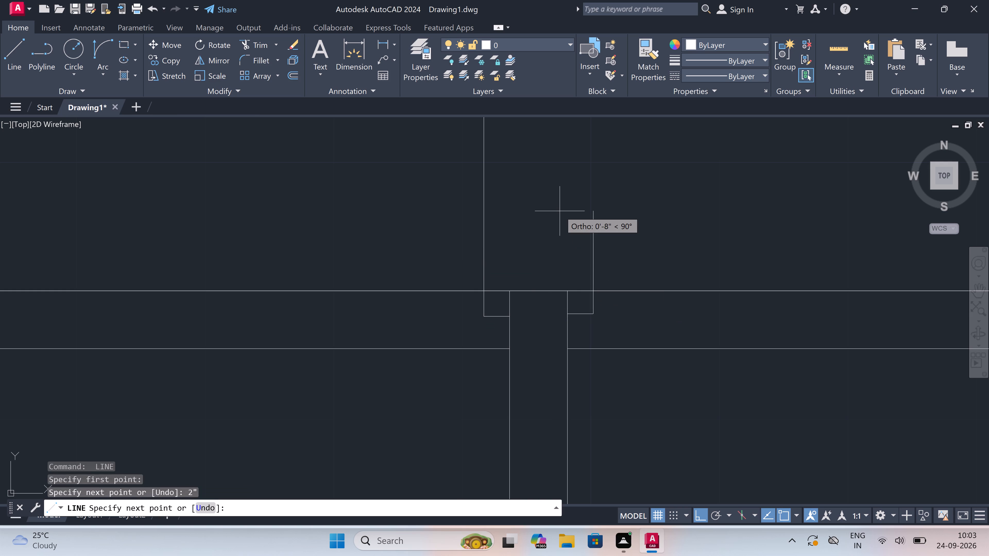
type("2'")
key("space")
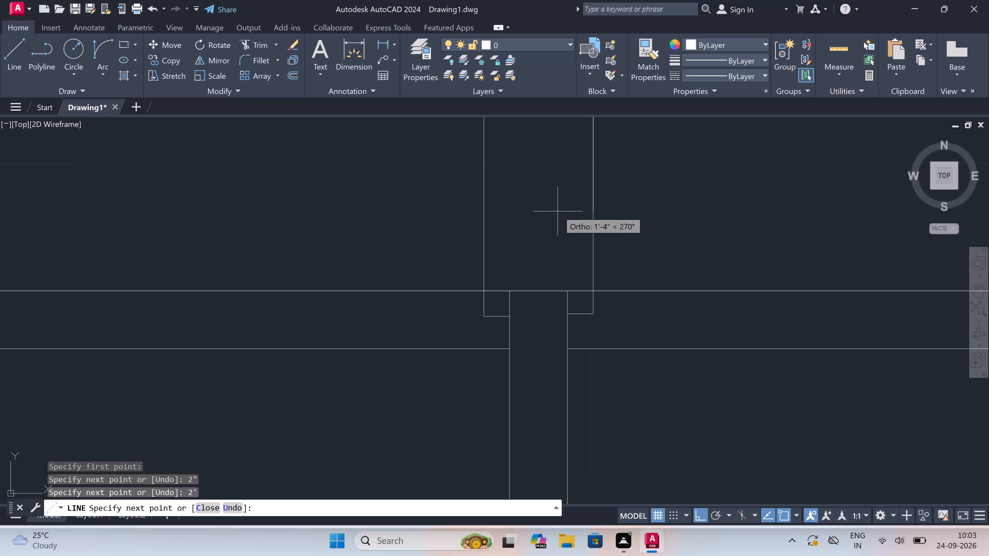
key("Escape")
Draw the right door's far jamb line across the top wall, with a 2" stop pointing back toward the partition.
scroll(557, 216, "down", 5)
scroll(557, 184, "up", 3)
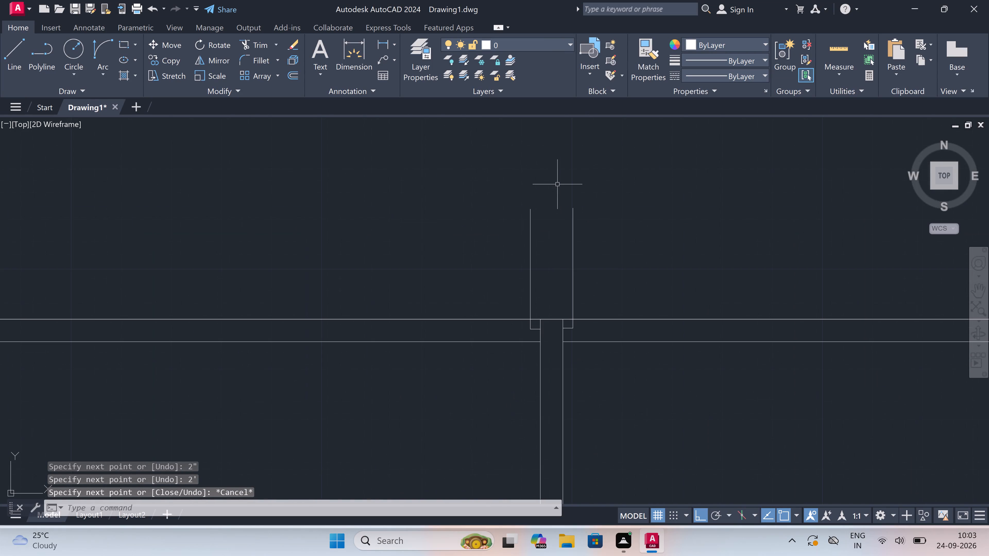
scroll(605, 244, "up", 1)
key("space")
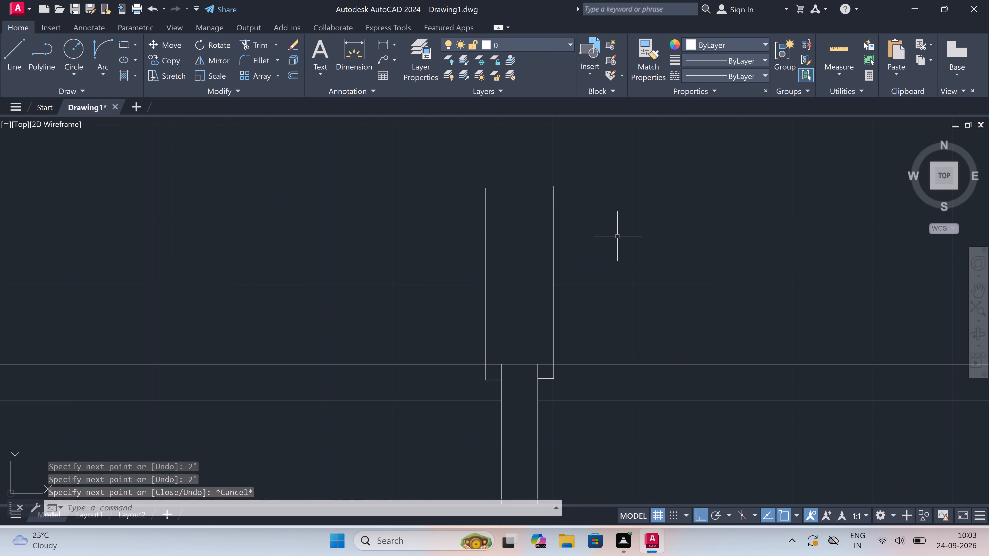
left_click(699, 366)
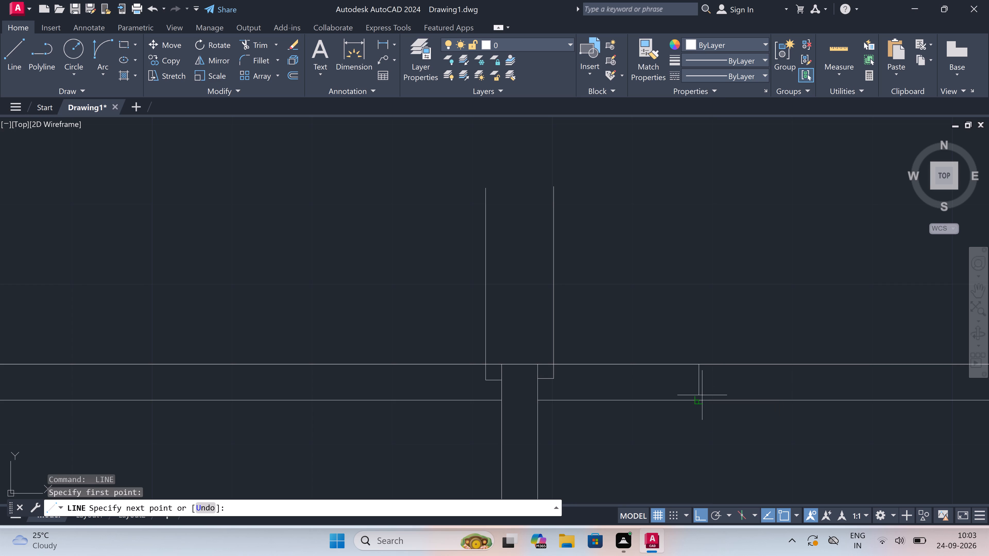
left_click(702, 395)
left_click(699, 389)
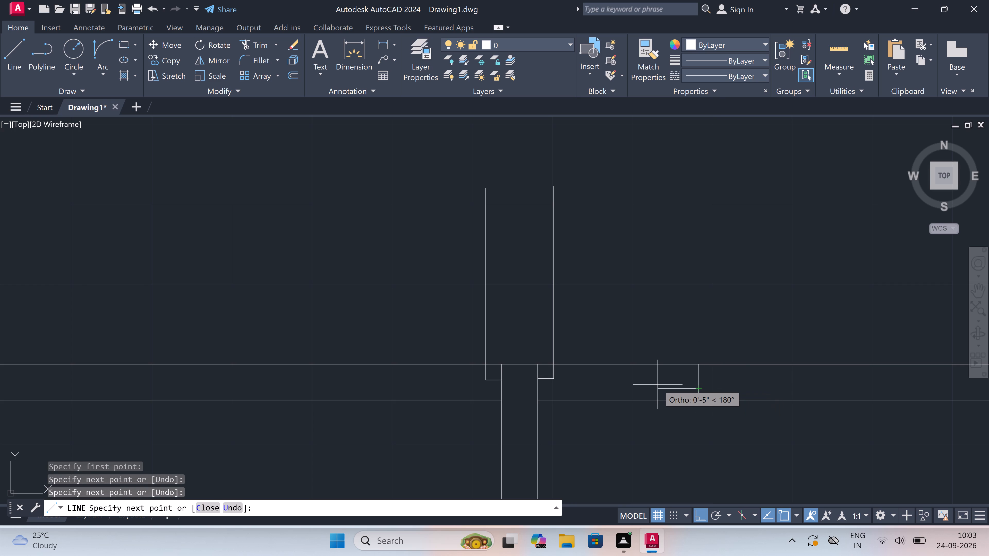
type("2\"")
key("space")
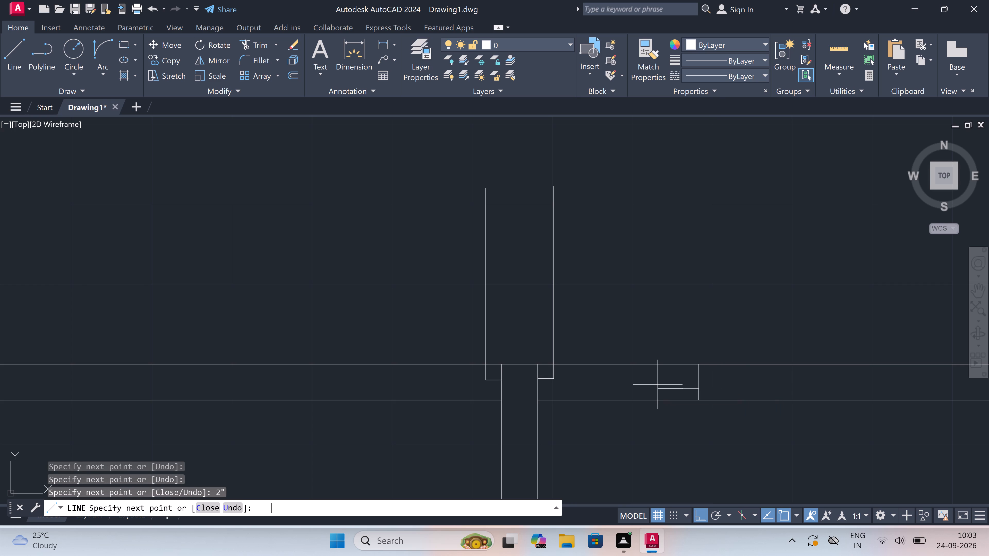
key("Escape")
Draw the left door's far jamb line across the top wall, with a 2" stop pointing toward the partition.
key("space")
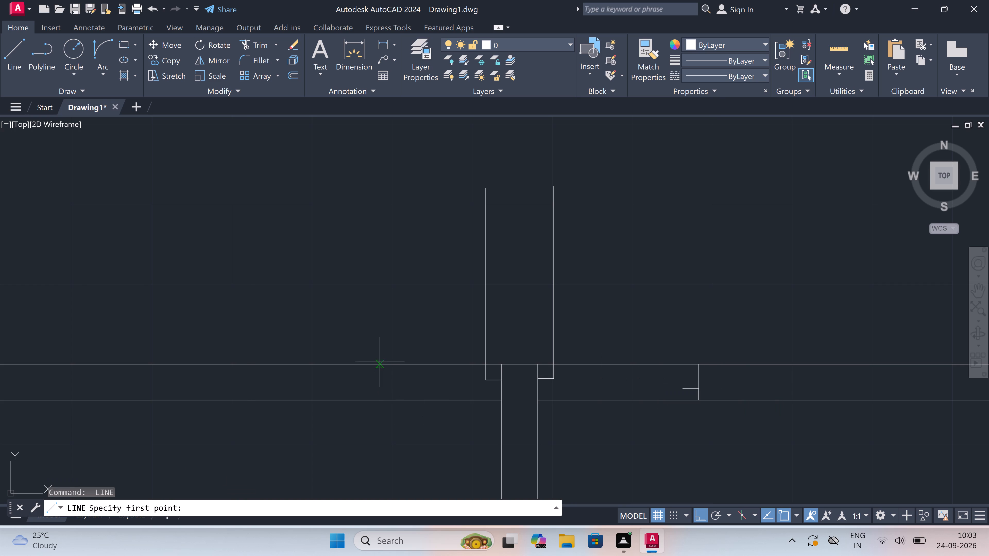
left_click(351, 367)
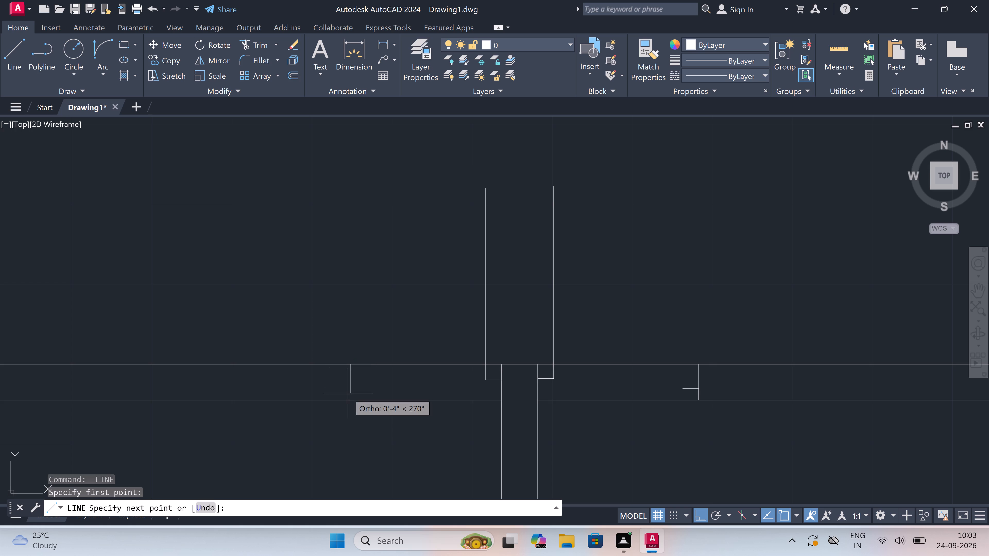
left_click(349, 398)
left_click_drag(349, 383, 364, 383)
type("2\"")
key("space")
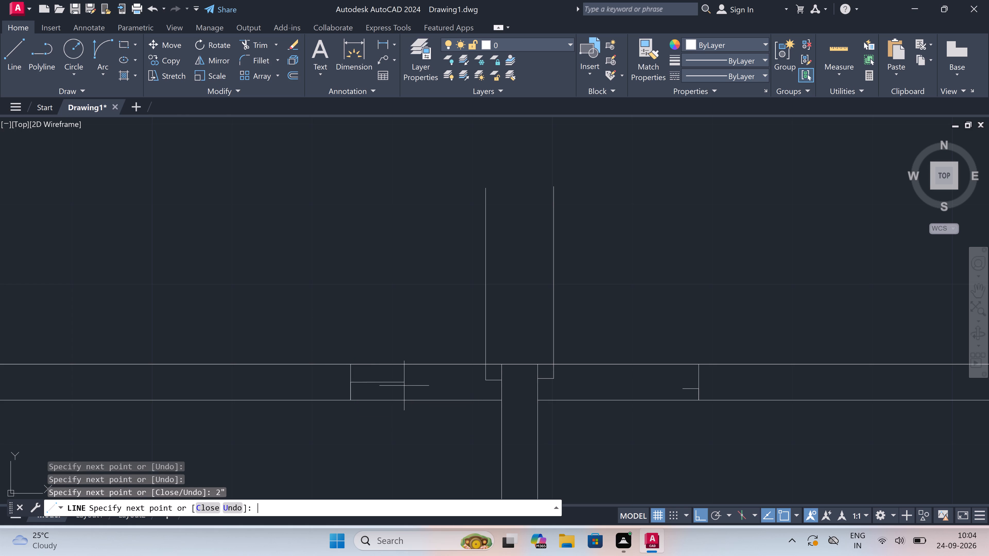
key("Escape")
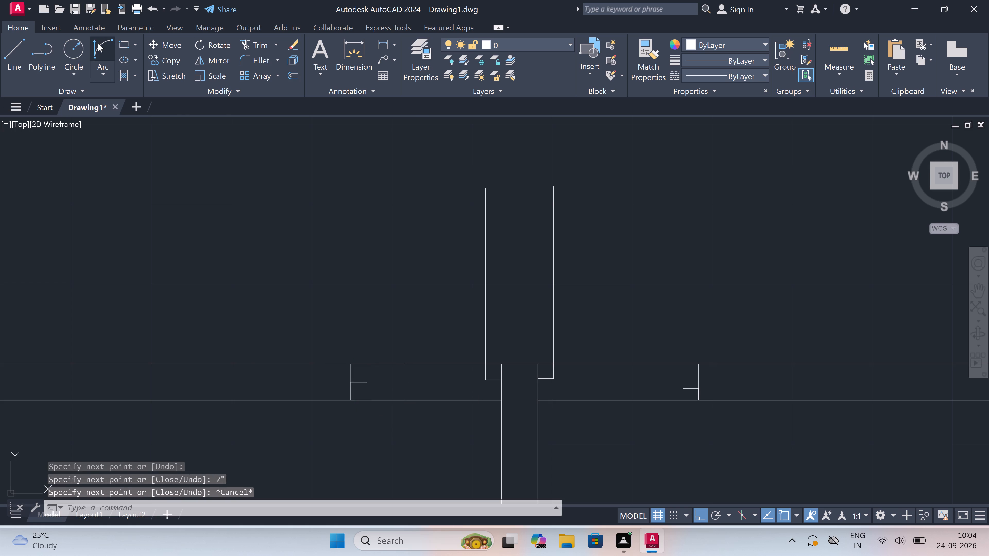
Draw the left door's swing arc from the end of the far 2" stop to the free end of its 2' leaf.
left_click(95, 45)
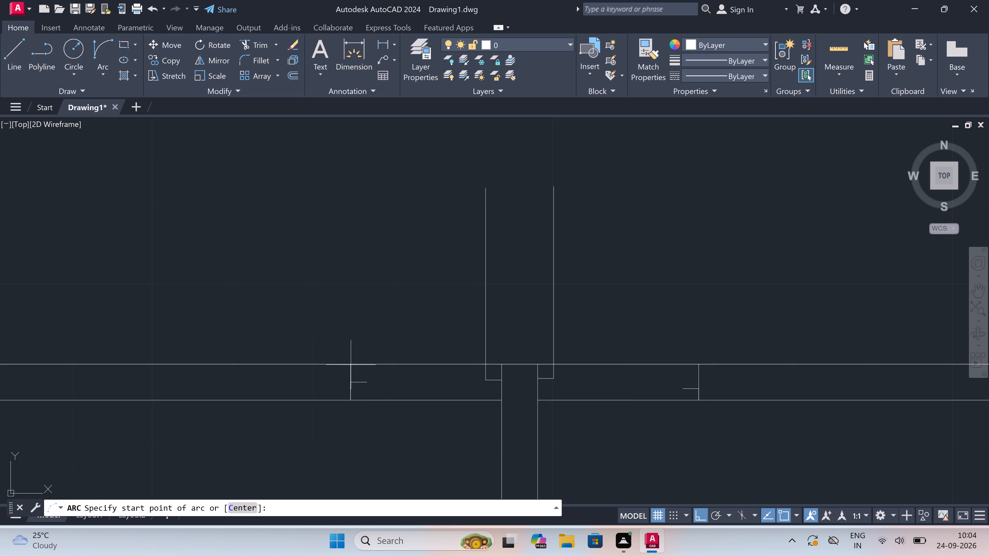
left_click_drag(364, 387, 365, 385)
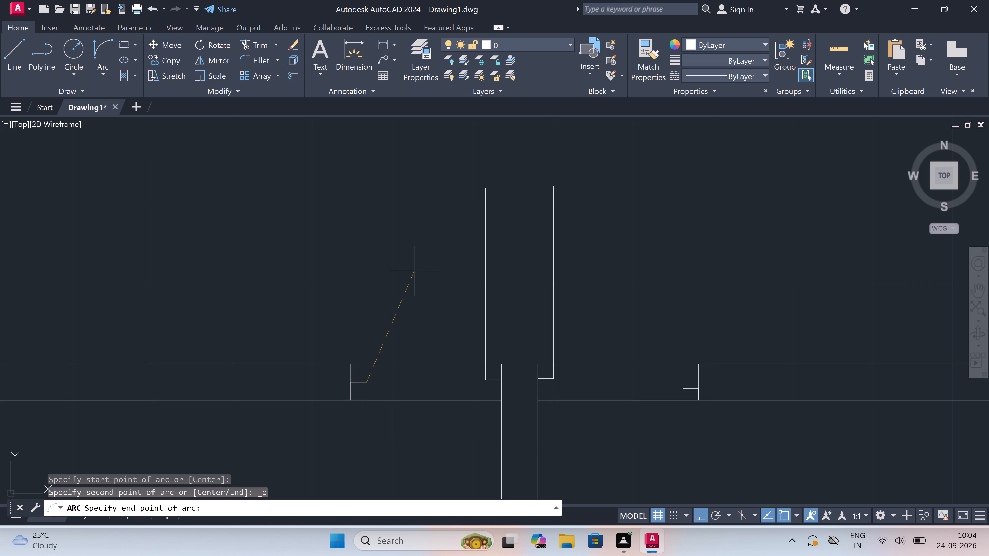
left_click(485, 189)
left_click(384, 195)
Draw the right door's three-point swing arc from its leaf's free end through the far 2" stop's end, ending below the wall.
key("space")
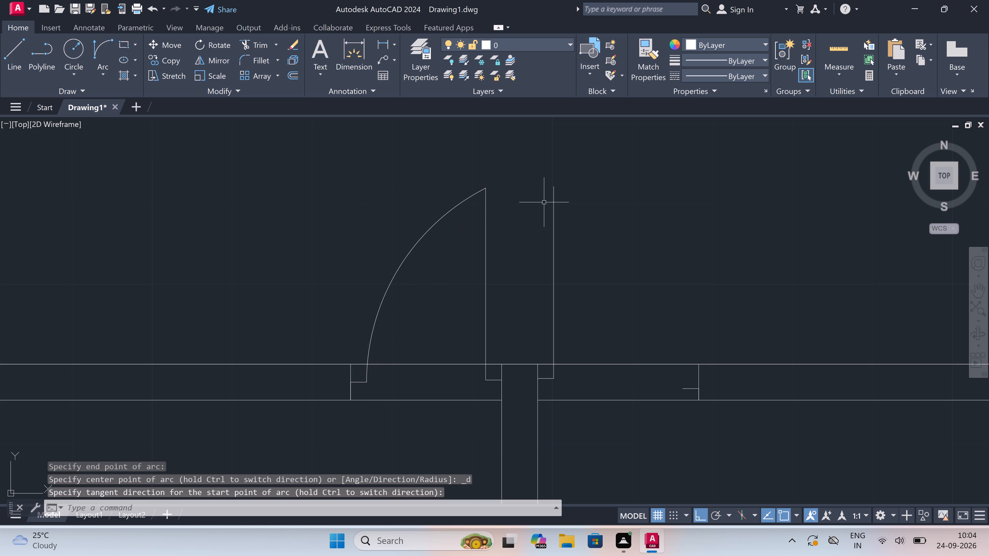
left_click(554, 187)
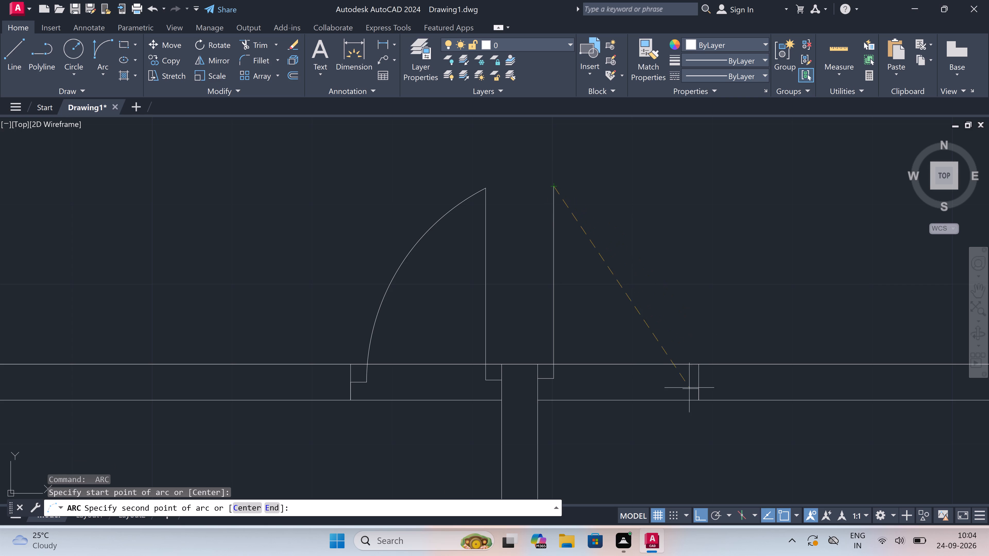
left_click(680, 389)
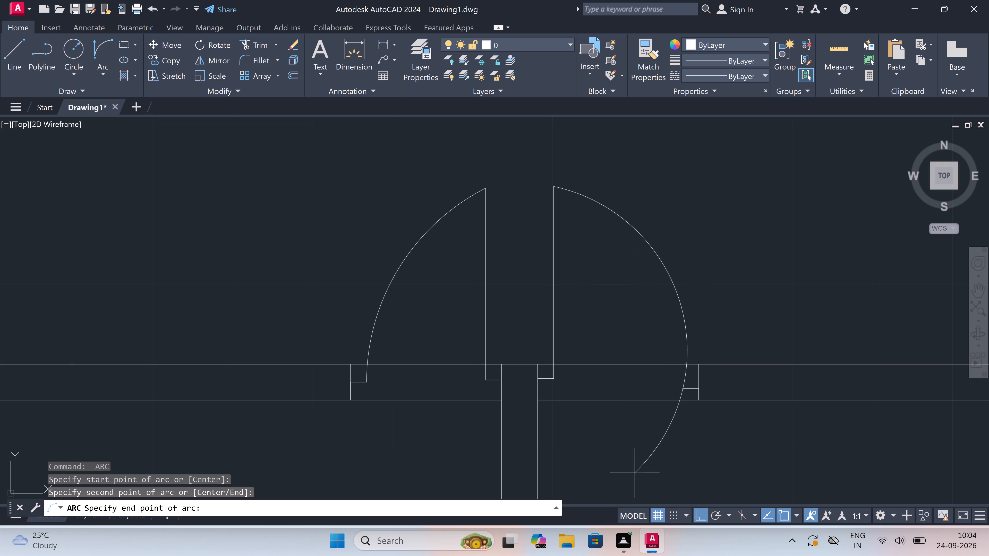
left_click(629, 465)
Trim the top wall lines across the right door opening and the part of its swing arc extending below the stop.
type("tr")
key("space")
left_click_drag(672, 452, 670, 449)
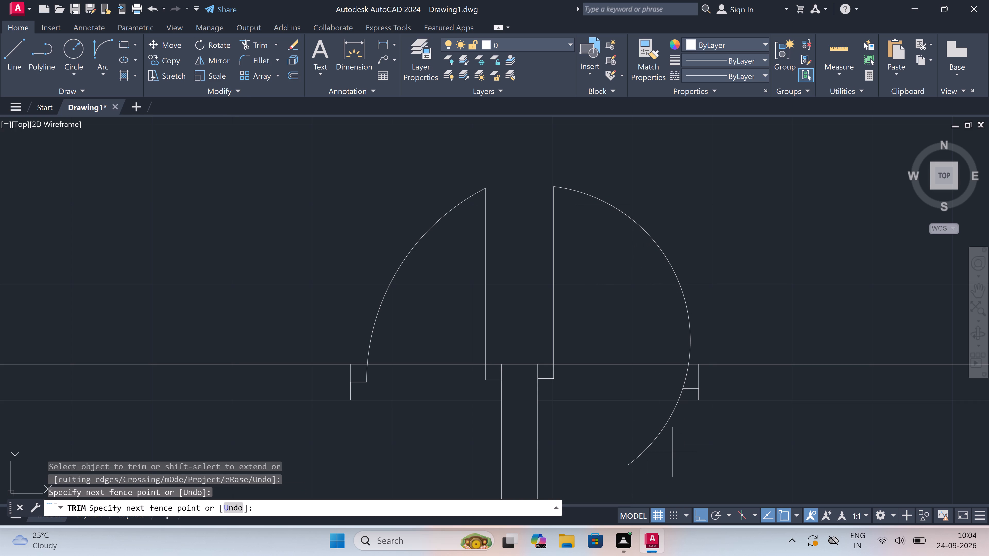
left_click(640, 321)
scroll(682, 392, "up", 2)
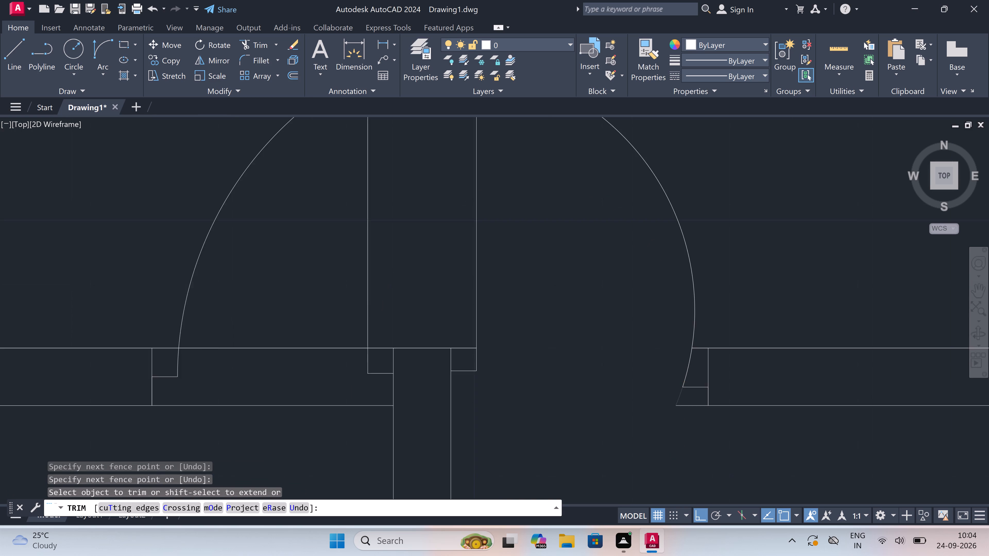
left_click(692, 401)
left_click_drag(692, 421, 695, 421)
left_click(693, 407)
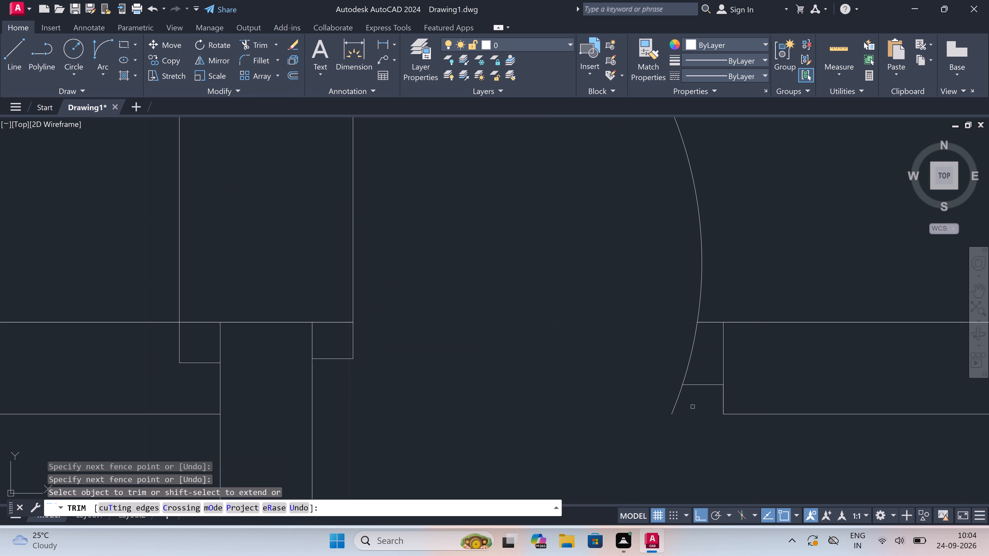
left_click(651, 402)
key("Escape")
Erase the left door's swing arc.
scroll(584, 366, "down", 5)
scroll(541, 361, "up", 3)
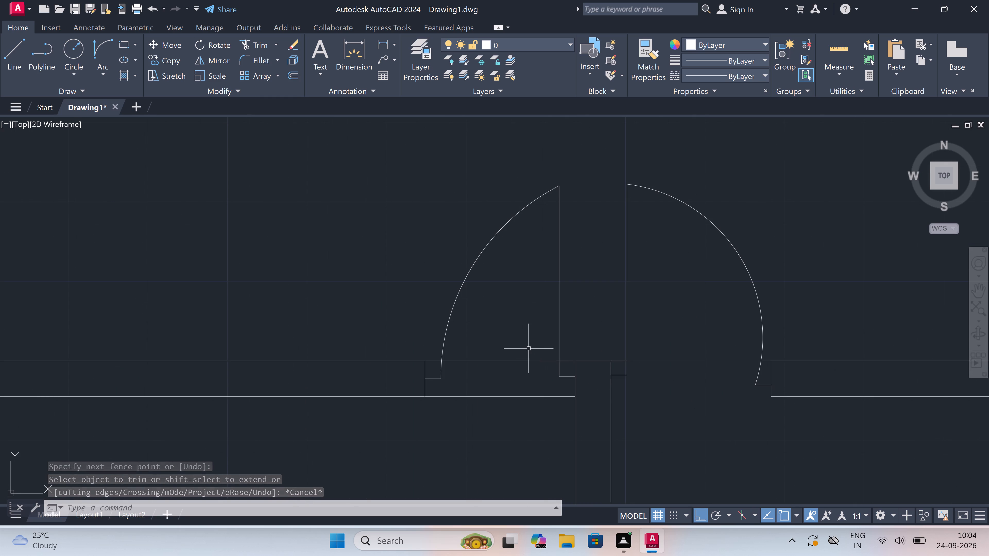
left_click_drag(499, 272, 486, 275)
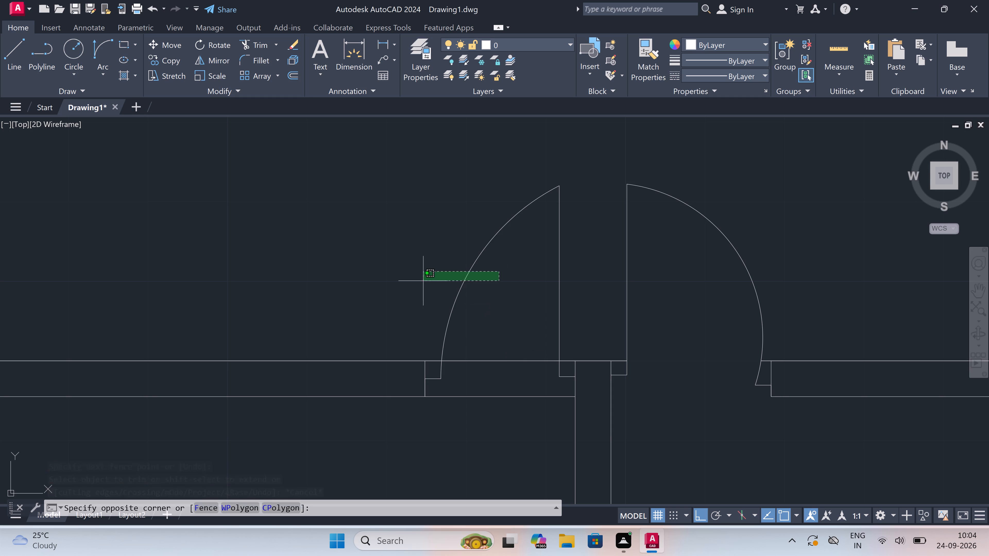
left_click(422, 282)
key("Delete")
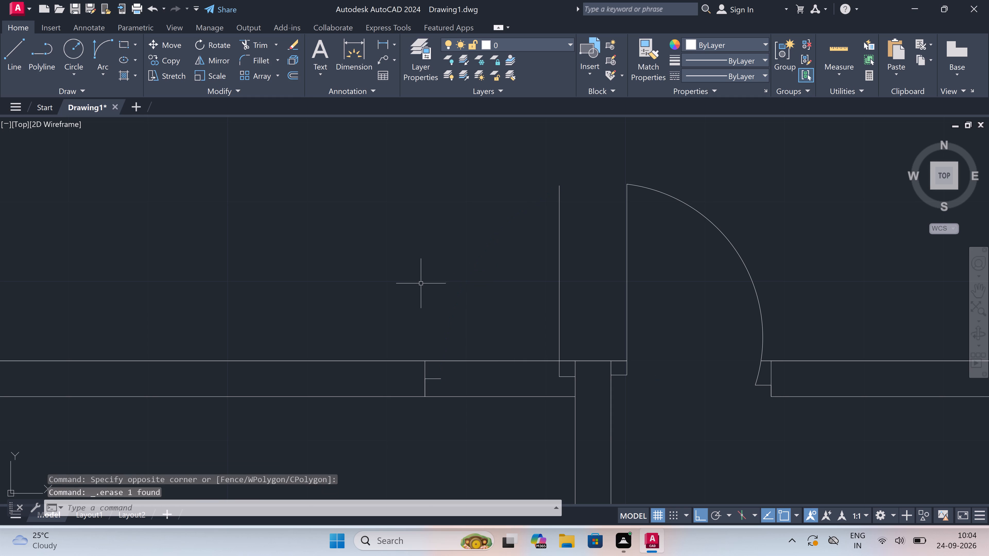
Copy the left door's far jamb line and its stop about 2" to the left.
scroll(427, 358, "up", 3)
scroll(446, 392, "down", 3)
scroll(441, 411, "up", 2)
left_click_drag(468, 377, 459, 386)
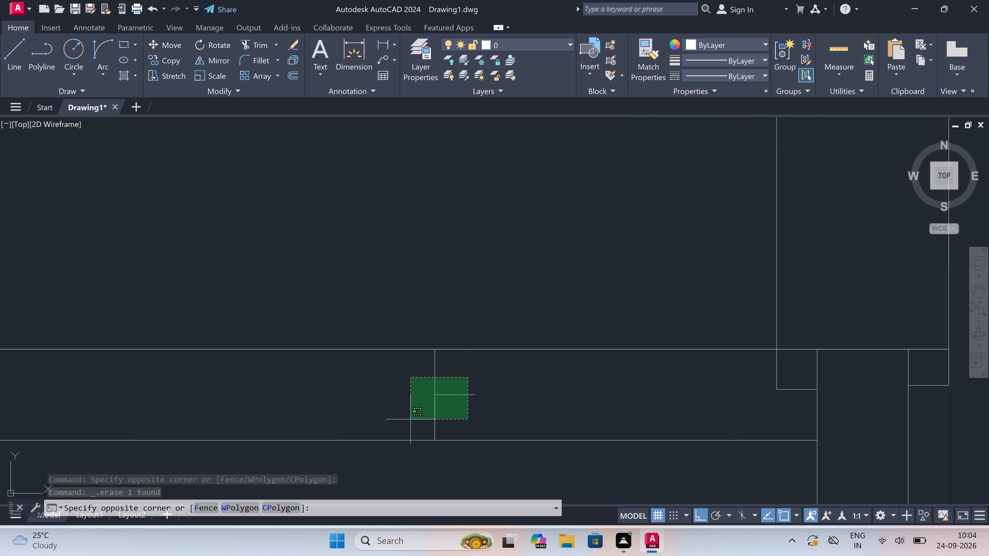
left_click(411, 419)
left_click(164, 63)
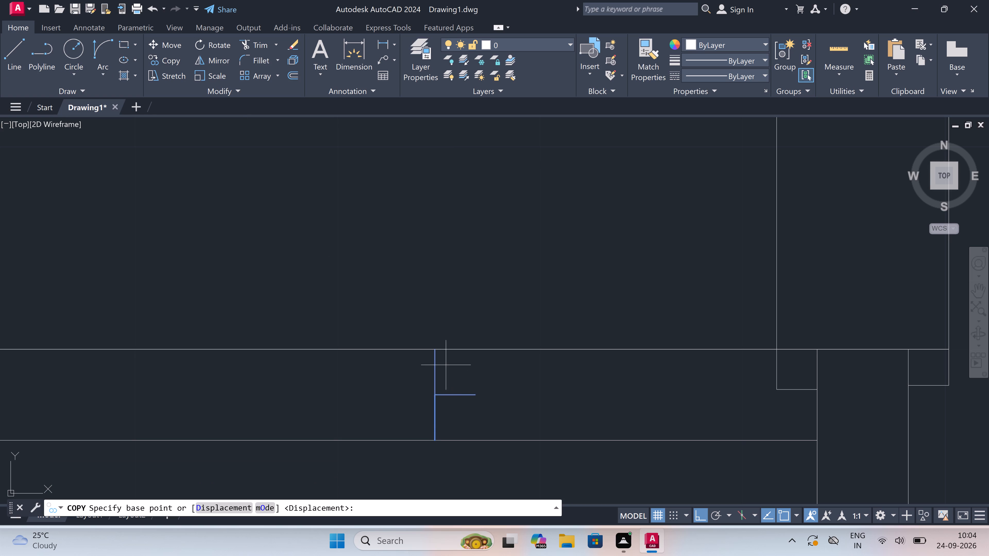
left_click(438, 347)
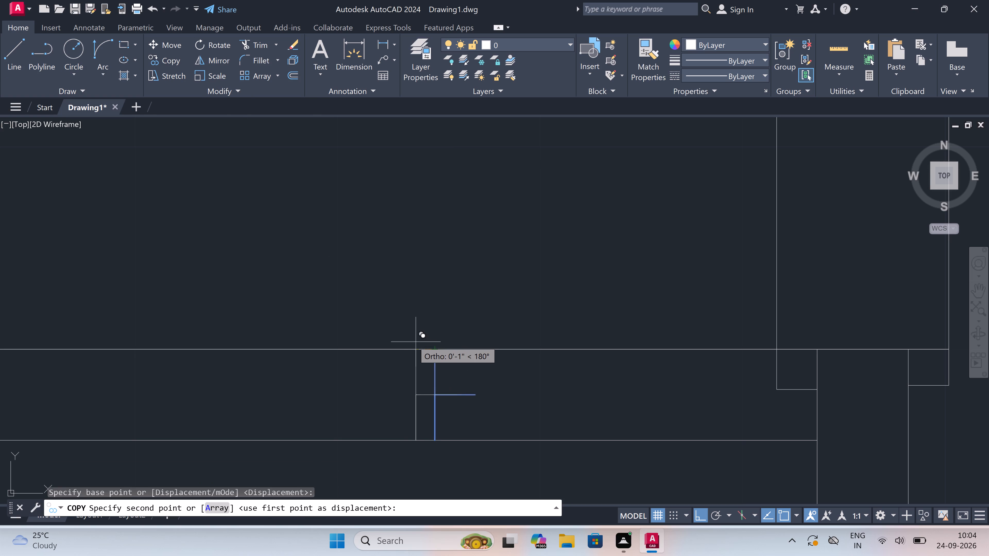
left_click(395, 341)
key("Escape")
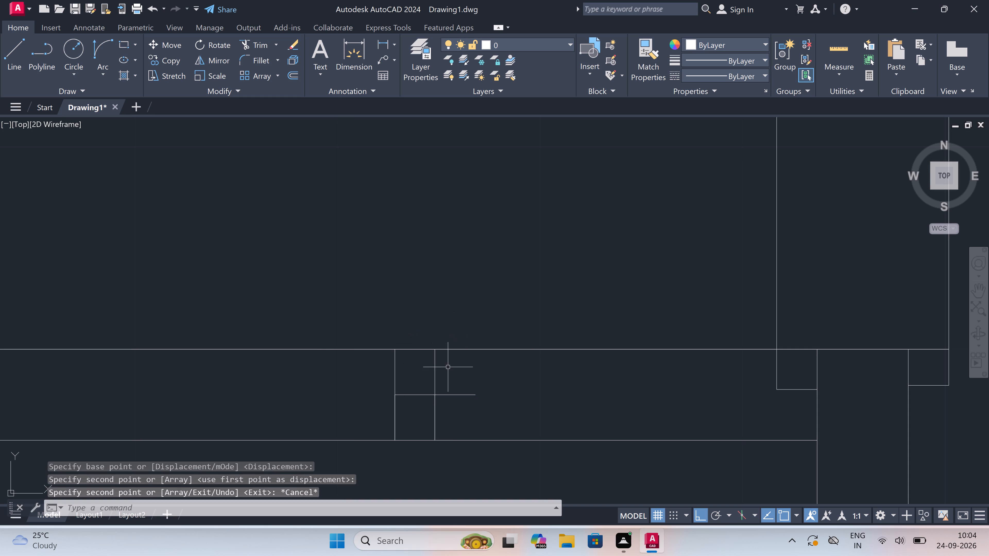
Erase the original far jamb segments and the excess stop line, leaving only the copied jamb and stop.
scroll(446, 367, "up", 3)
left_click_drag(445, 367, 425, 376)
left_click(363, 405)
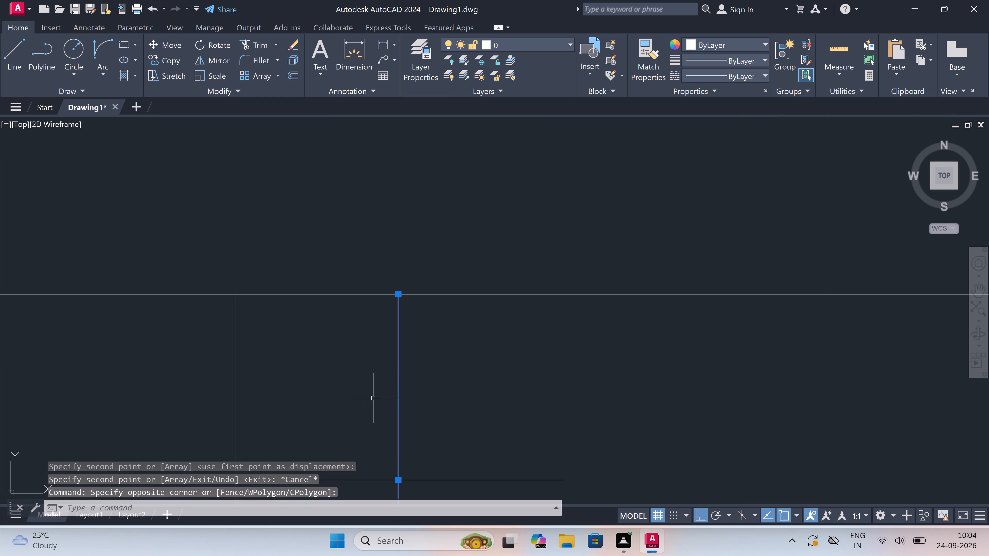
scroll(398, 363, "down", 4)
key("Delete")
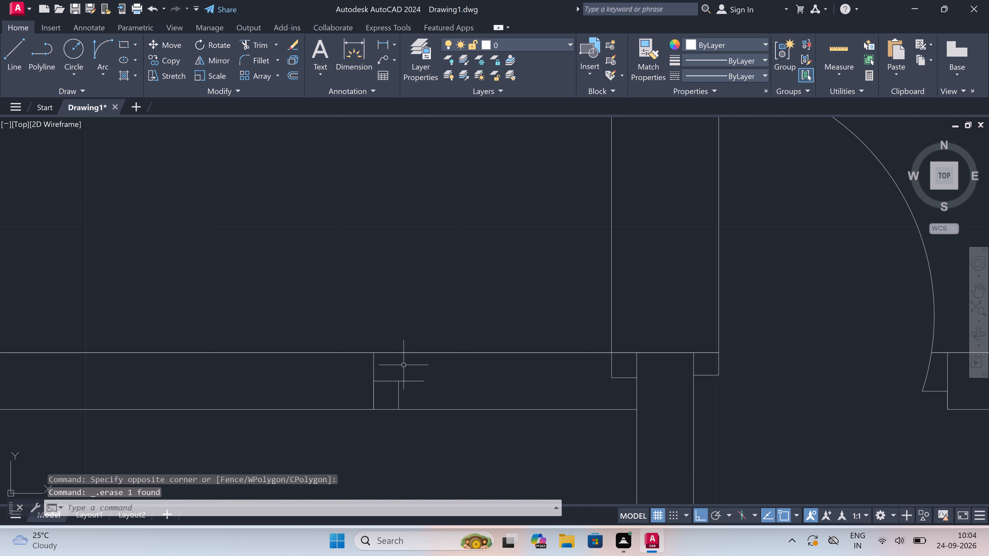
scroll(402, 383, "up", 2)
left_click_drag(402, 383, 397, 389)
left_click(375, 412)
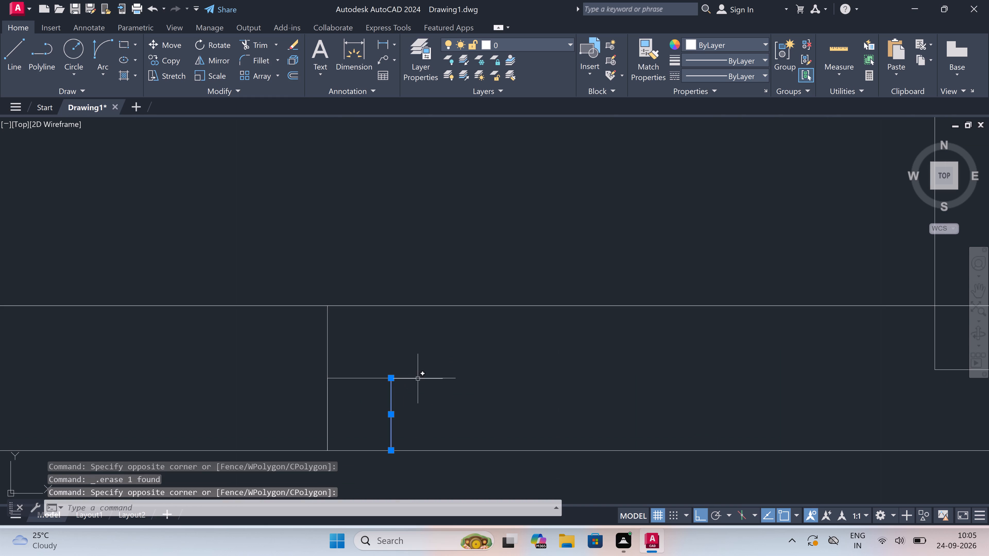
left_click(418, 379)
key("Delete")
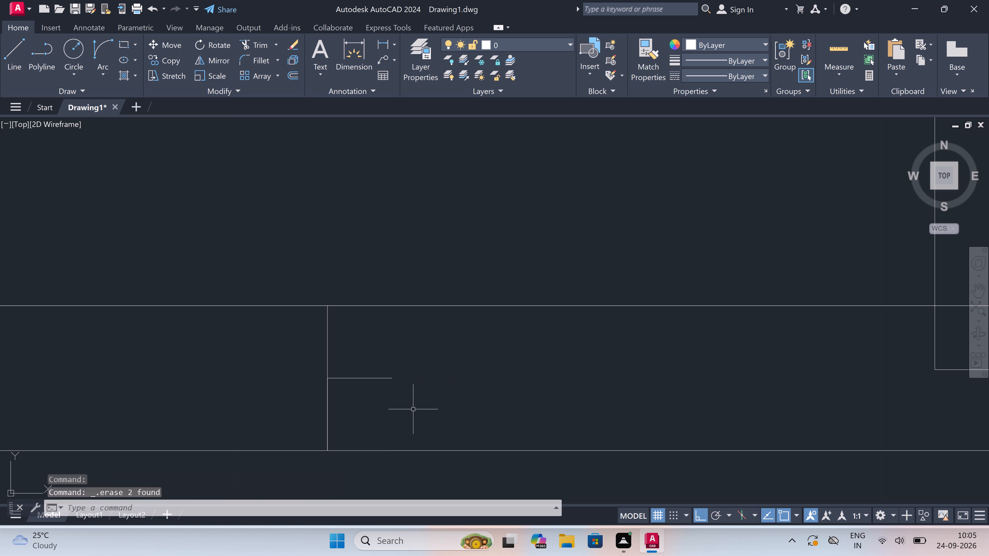
Draw the left door's swing arc from its leaf's free end to the end of the relocated far stop.
scroll(413, 409, "down", 3)
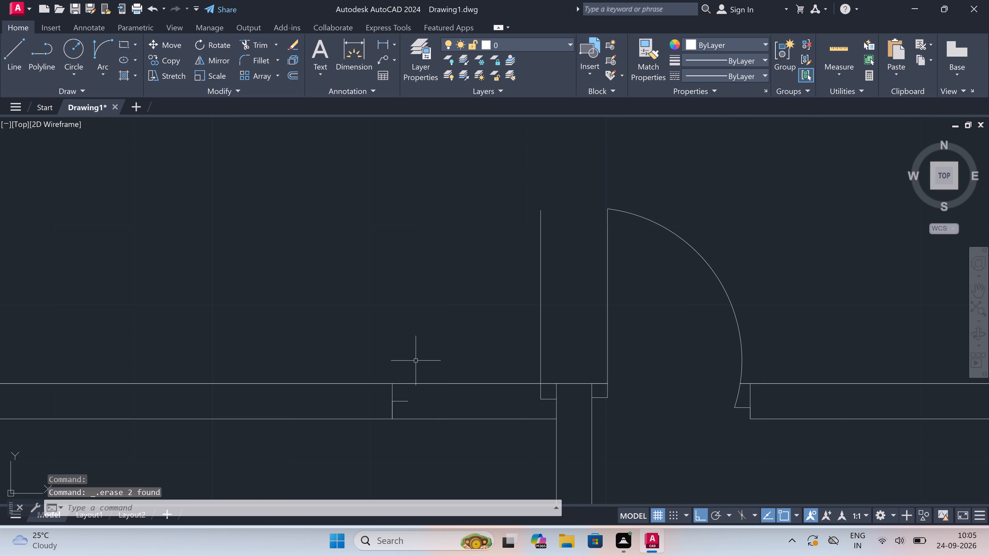
left_click(97, 52)
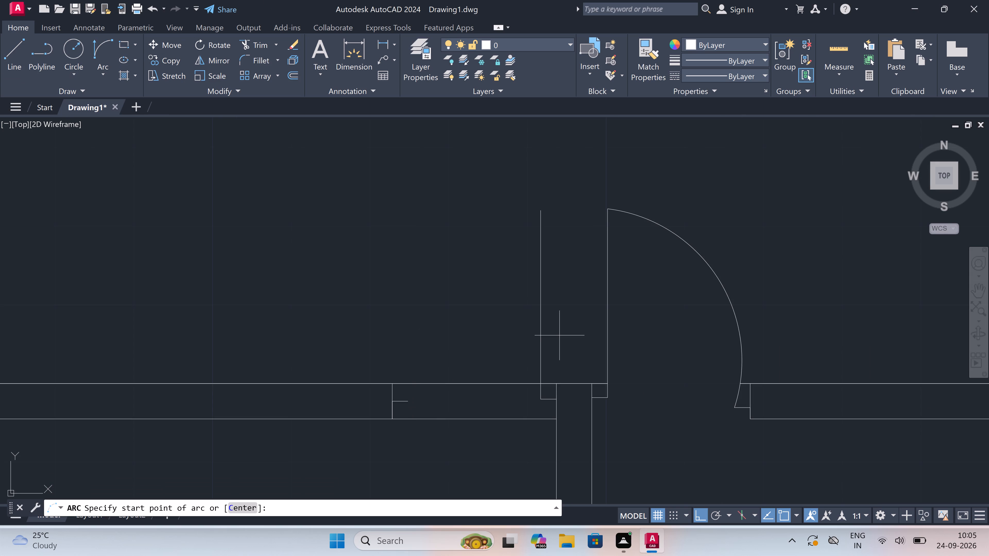
left_click_drag(542, 212, 539, 223)
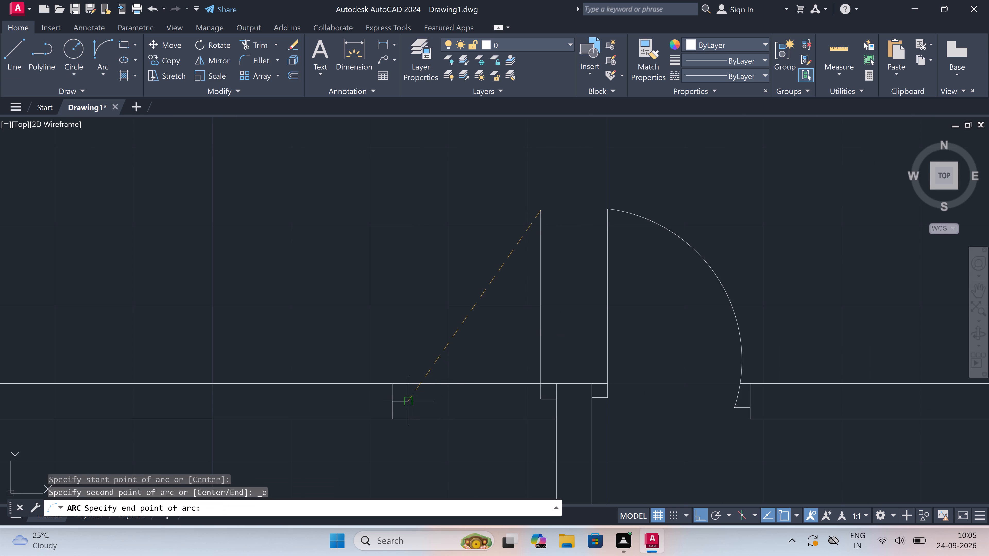
left_click(410, 401)
left_click(360, 342)
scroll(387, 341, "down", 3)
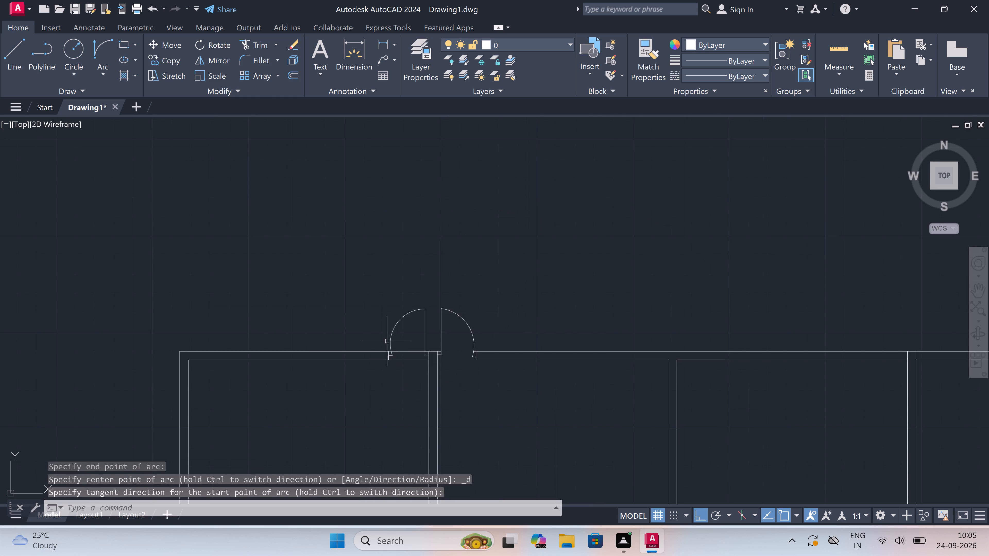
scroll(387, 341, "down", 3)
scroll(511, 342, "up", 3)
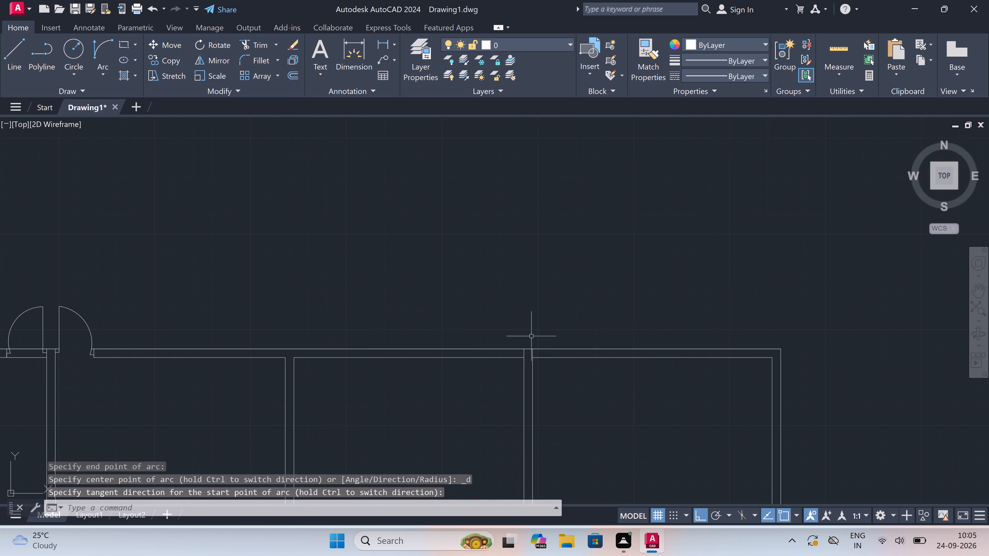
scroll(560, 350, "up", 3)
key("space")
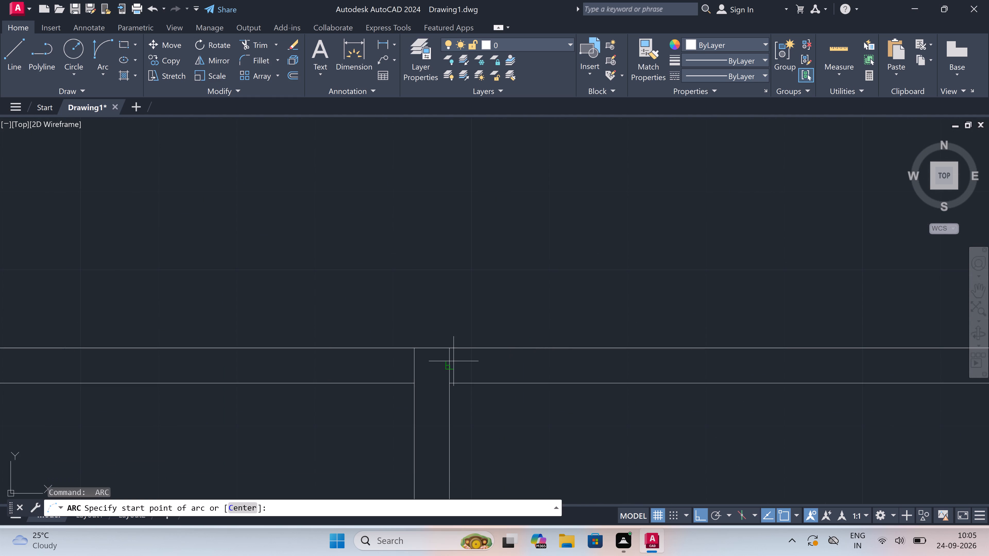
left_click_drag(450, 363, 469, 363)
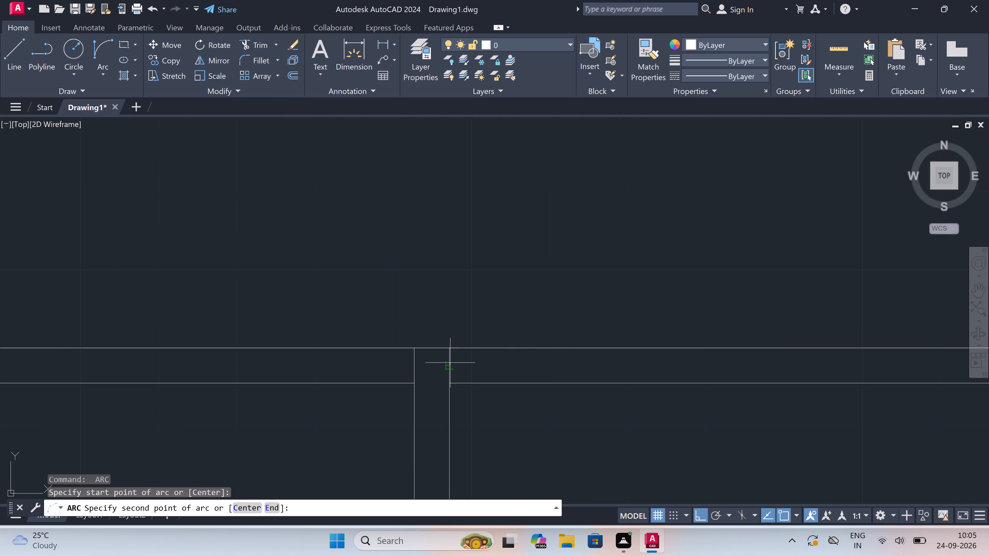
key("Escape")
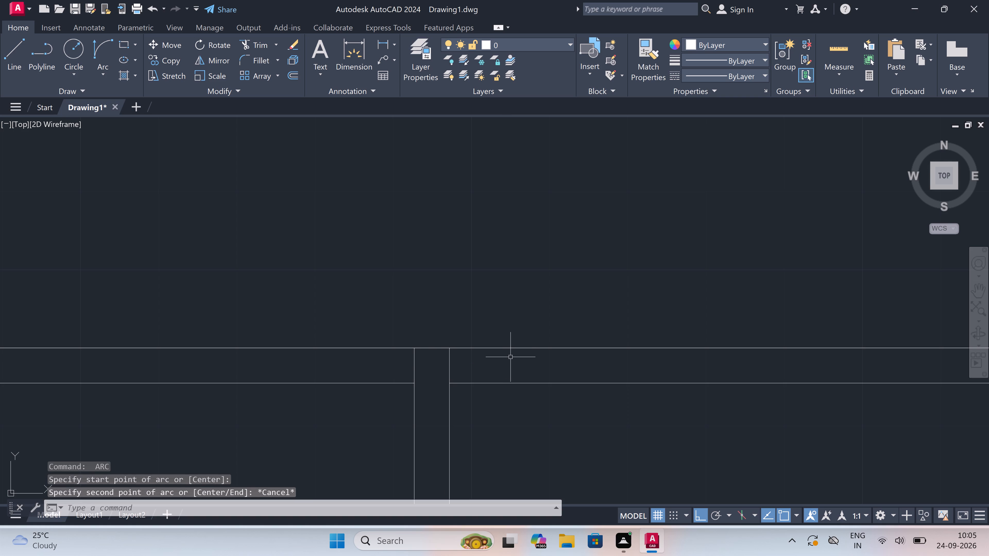
At the third interior partition's right face, draw a 2" stop at mid-wall depth and a 2' leaf upward from it.
key("l")
key("space")
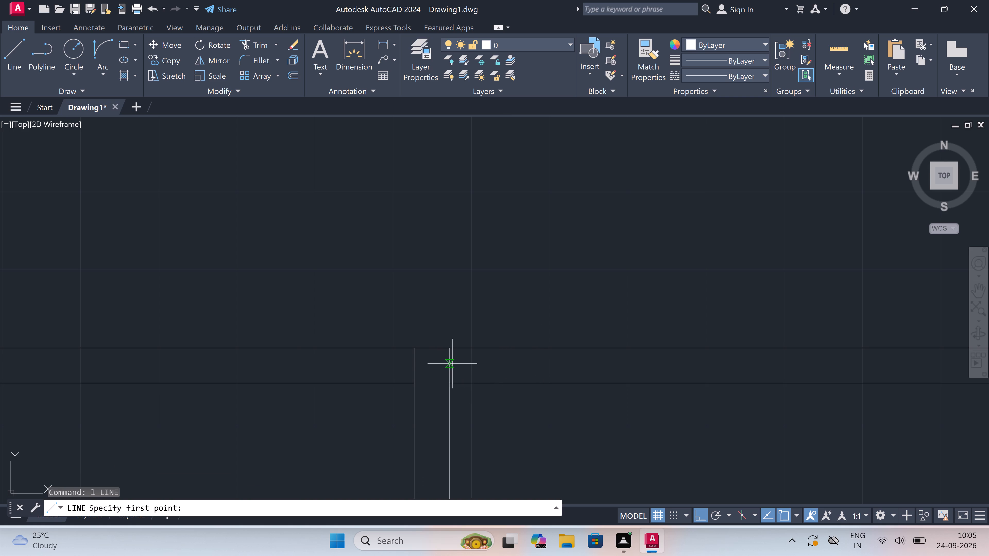
left_click_drag(449, 366, 452, 366)
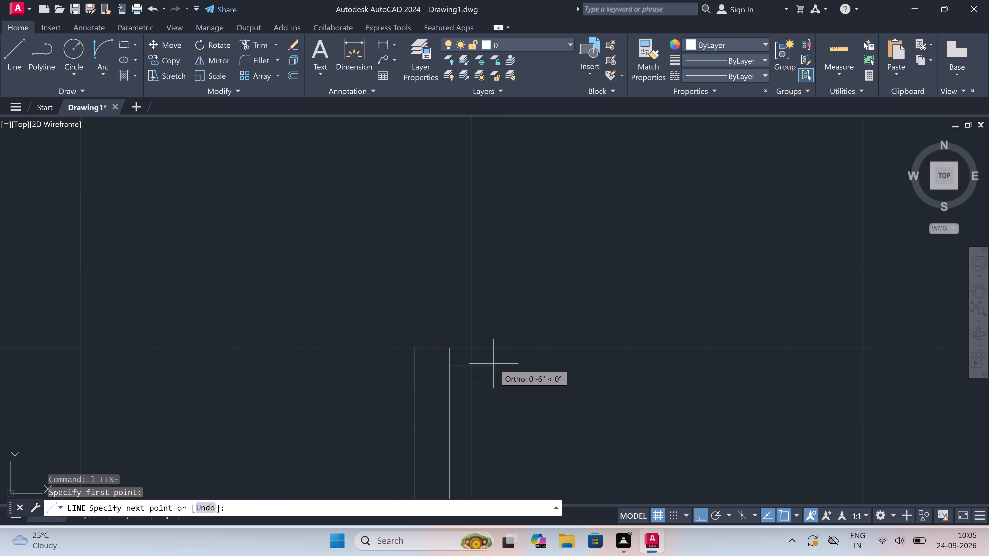
key("2")
type("\"")
key("space")
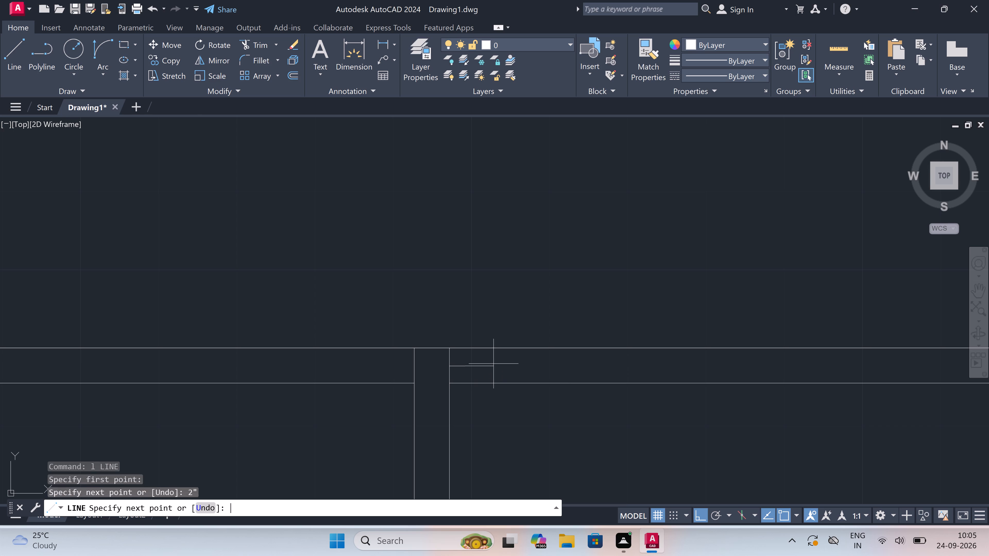
type("2'")
key("space")
key("Escape")
From the same partition's left face, draw a matching 2" stop to the left and a 2' leaf upward.
key("space")
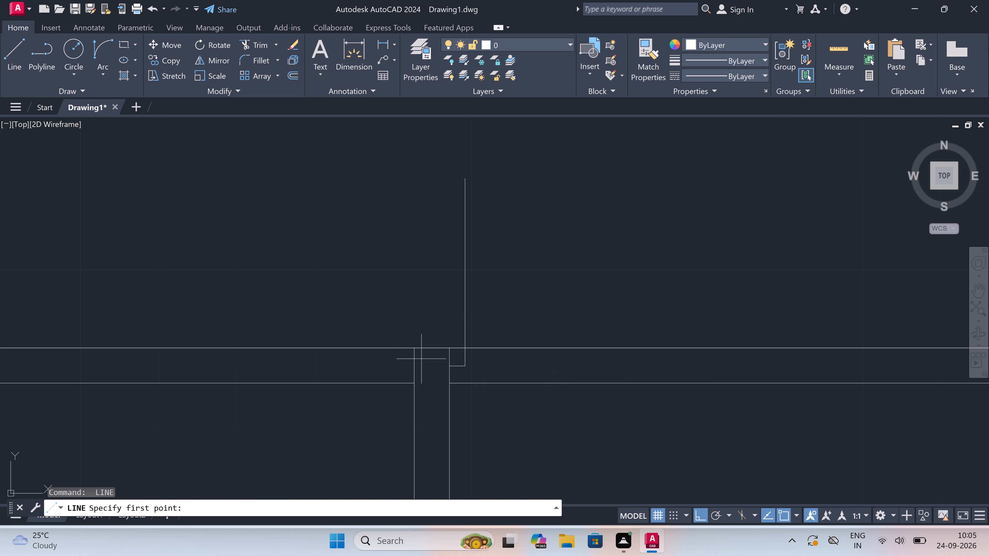
left_click(411, 365)
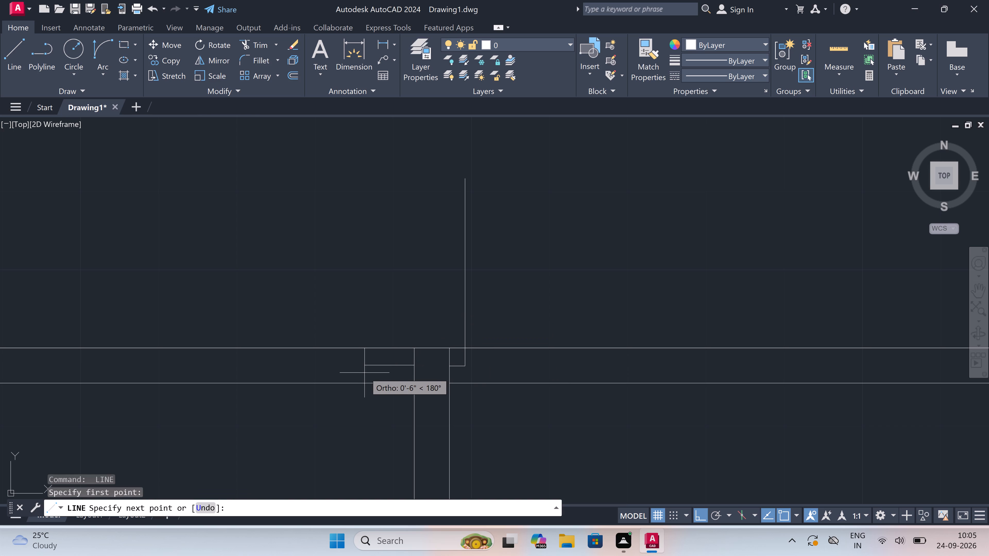
type("2\"")
key("space")
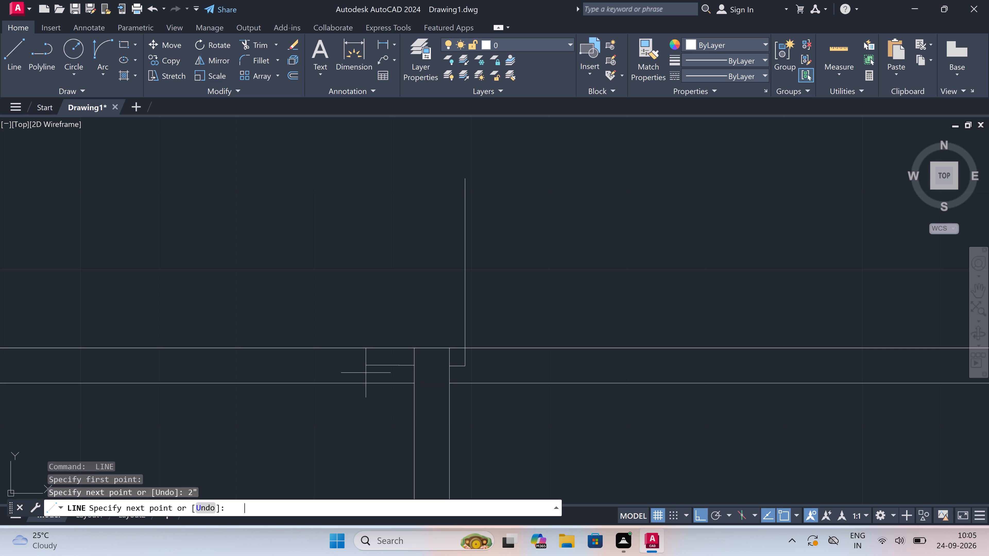
type("2'")
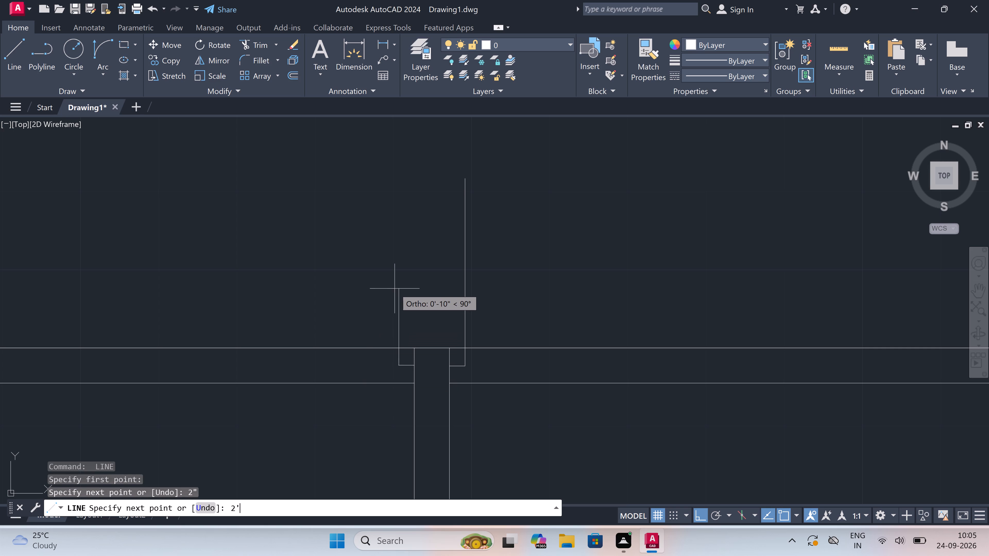
key("space")
key("Escape")
Draw the right door's far jamb line down from the top wall's outer line, with a 2" stop pointing toward the partition.
key("space")
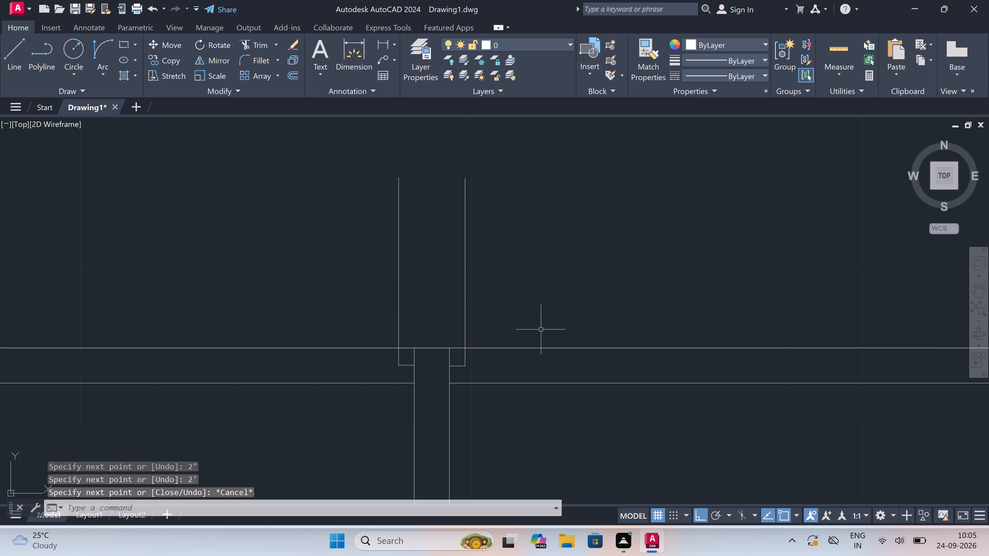
left_click(612, 346)
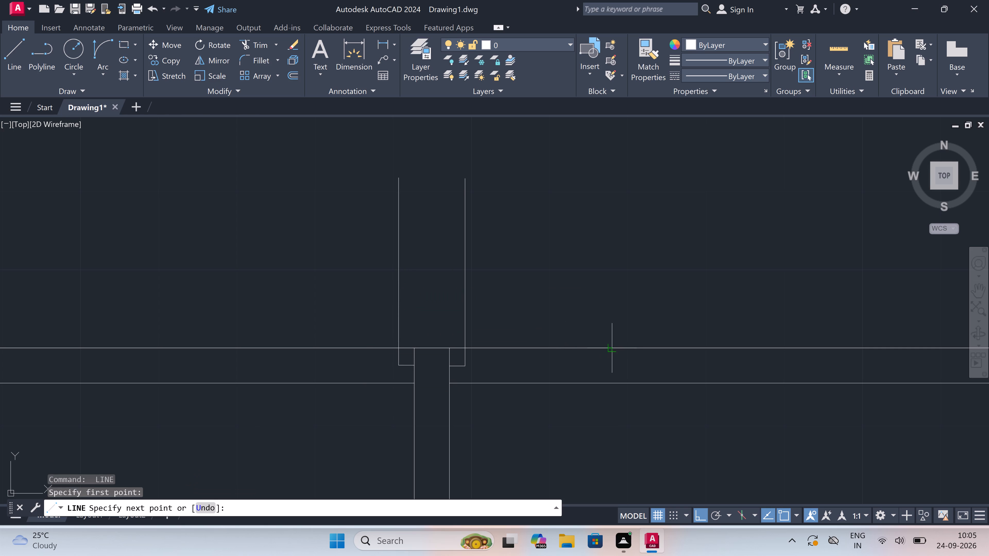
left_click(611, 376)
left_click(611, 366)
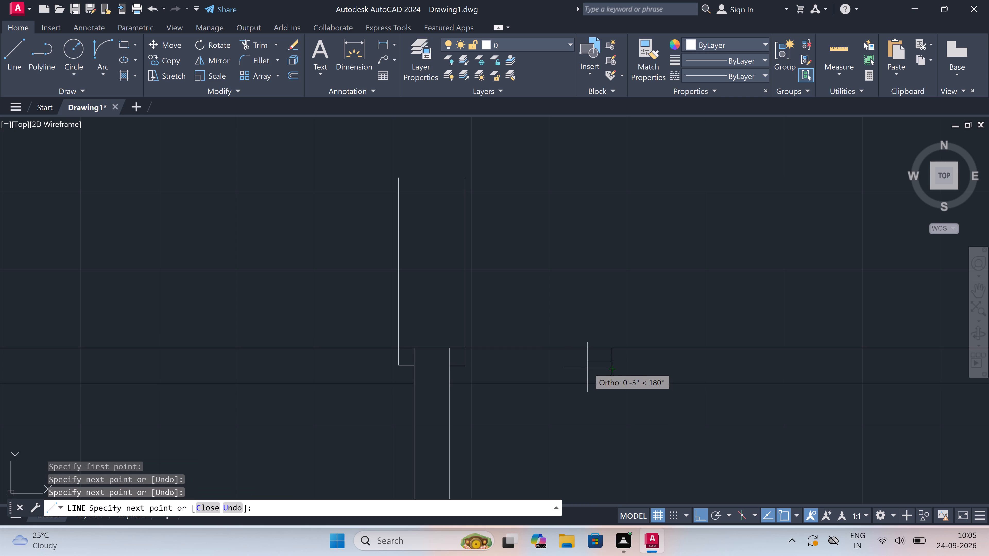
type("2\"")
key("space")
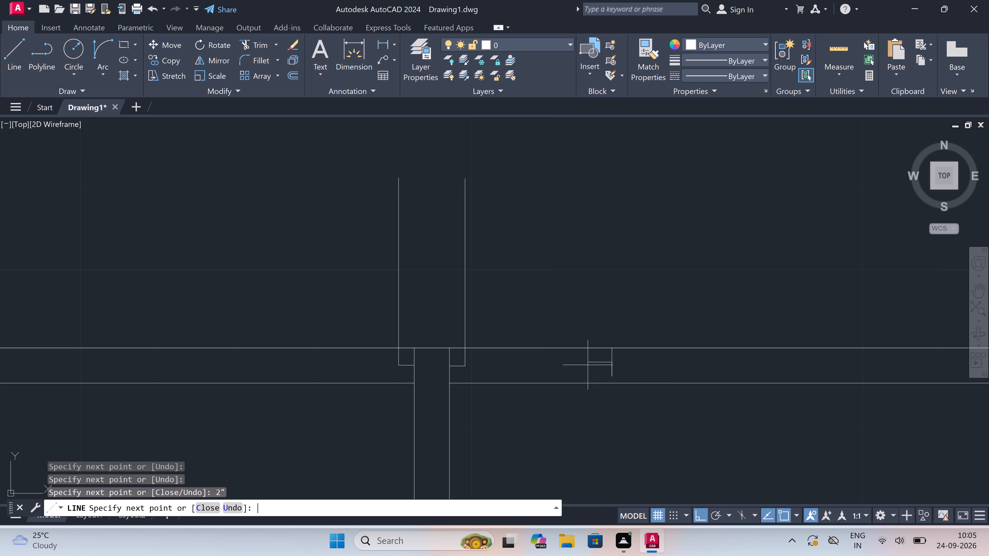
key("Escape")
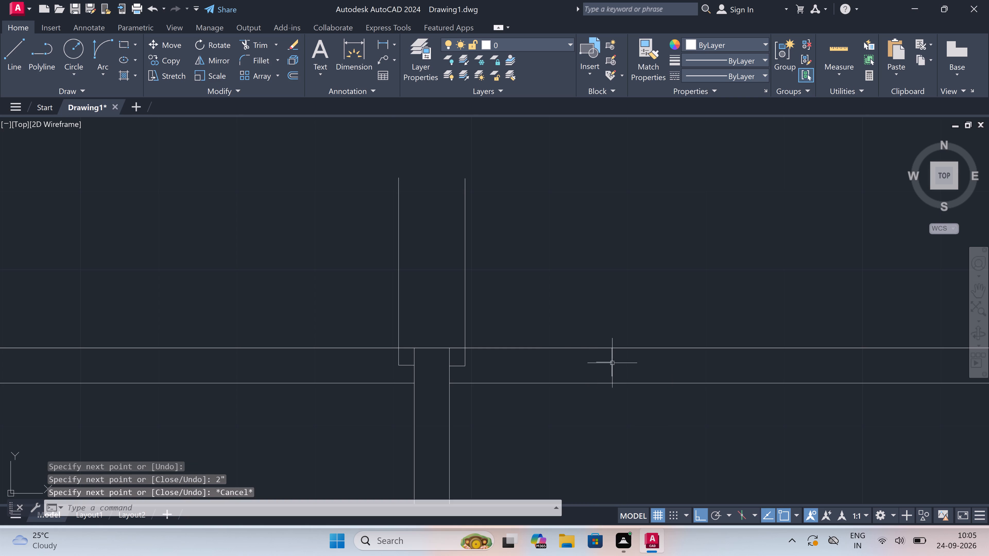
Extend the right door's far jamb line to the wall's inner line.
scroll(612, 363, "up", 2)
scroll(621, 383, "up", 1)
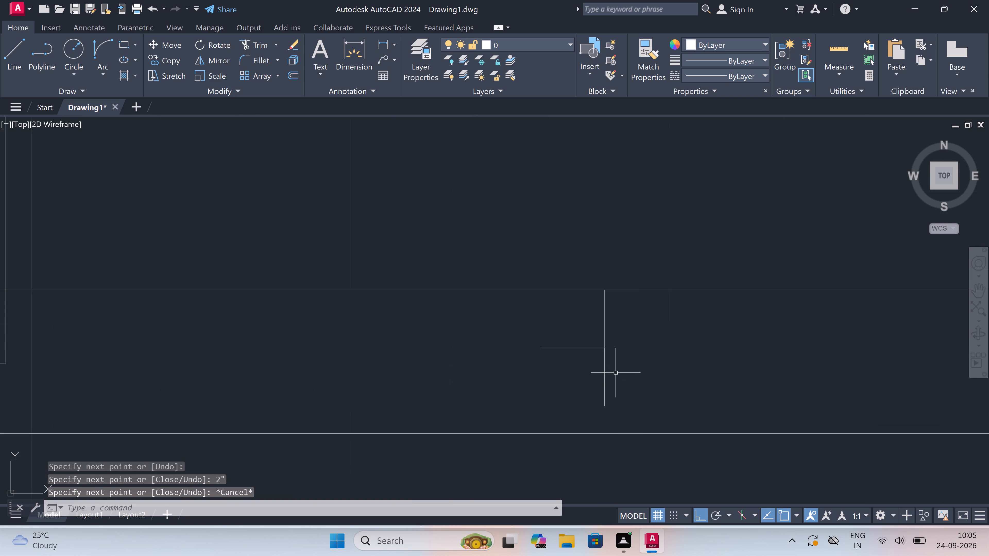
type("ex")
key("space")
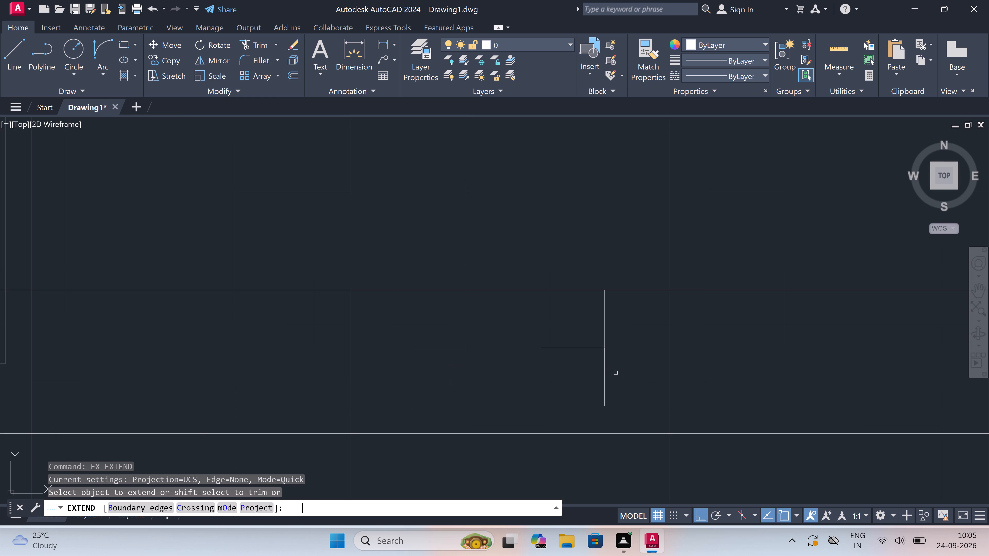
left_click_drag(620, 371, 612, 377)
left_click(592, 382)
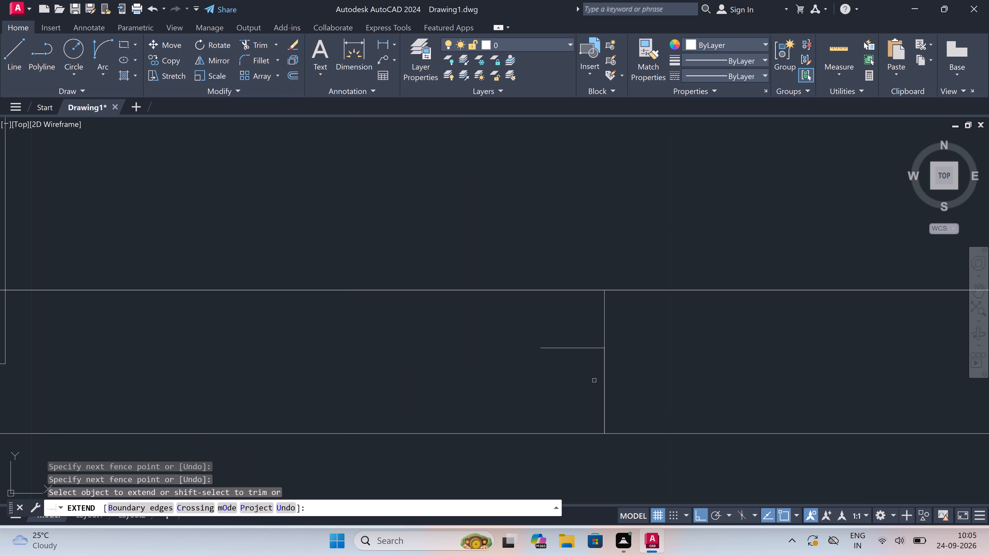
key("Escape")
Draw the left door's far jamb line across the top wall's thickness, with a 2" stop at mid-depth pointing toward the partition.
scroll(594, 380, "down", 6)
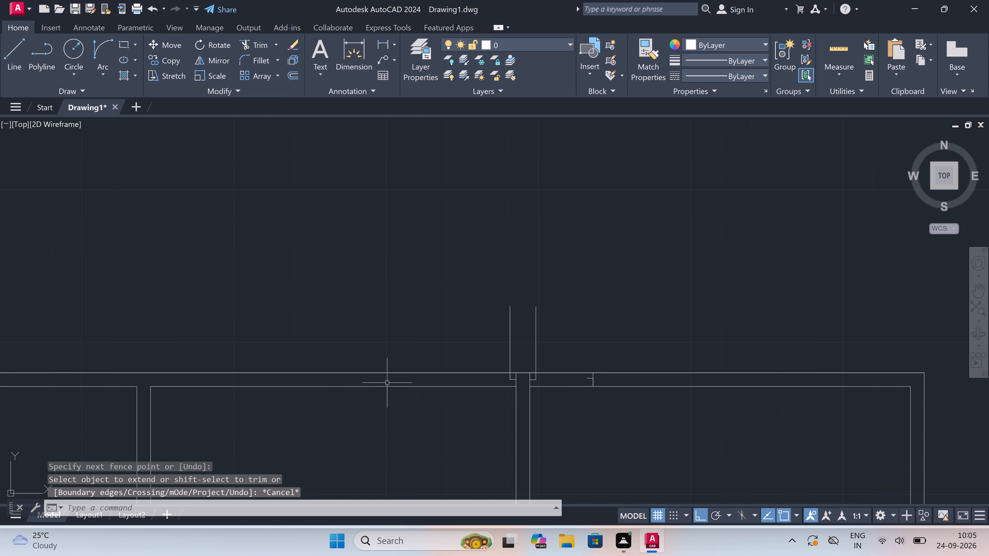
key("l")
key("space")
scroll(424, 377, "up", 1)
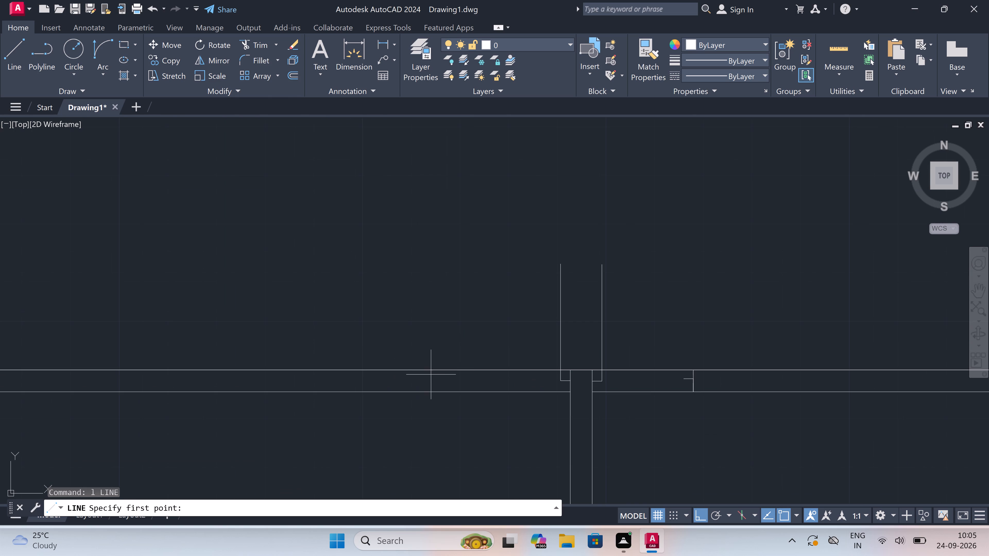
scroll(463, 368, "up", 2)
scroll(465, 371, "down", 1)
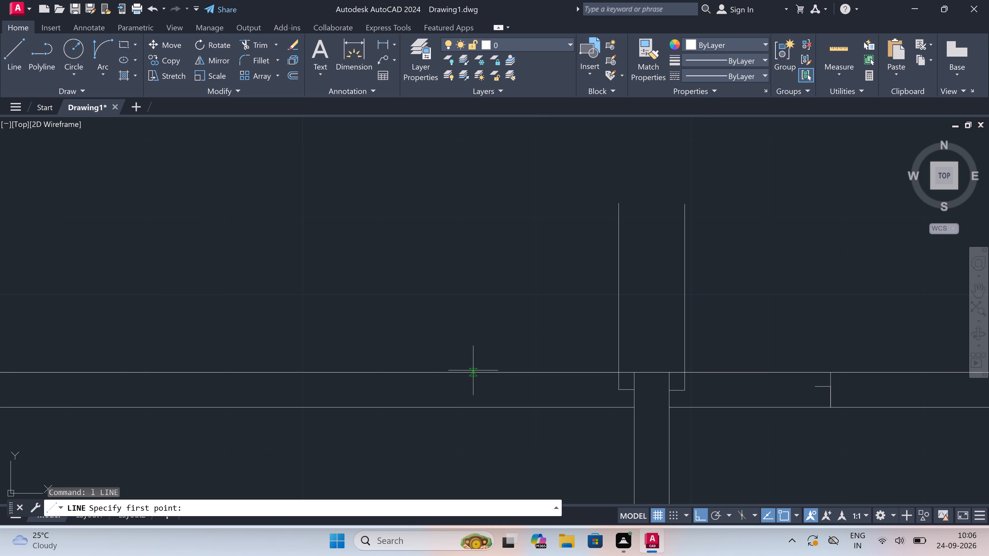
left_click(473, 371)
left_click(479, 406)
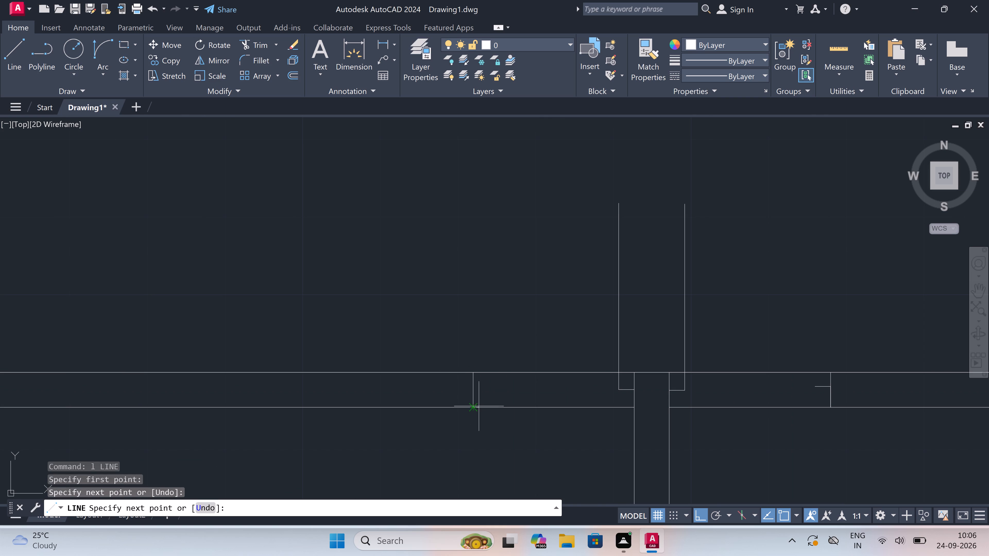
scroll(473, 403, "up", 2)
left_click_drag(472, 372, 478, 371)
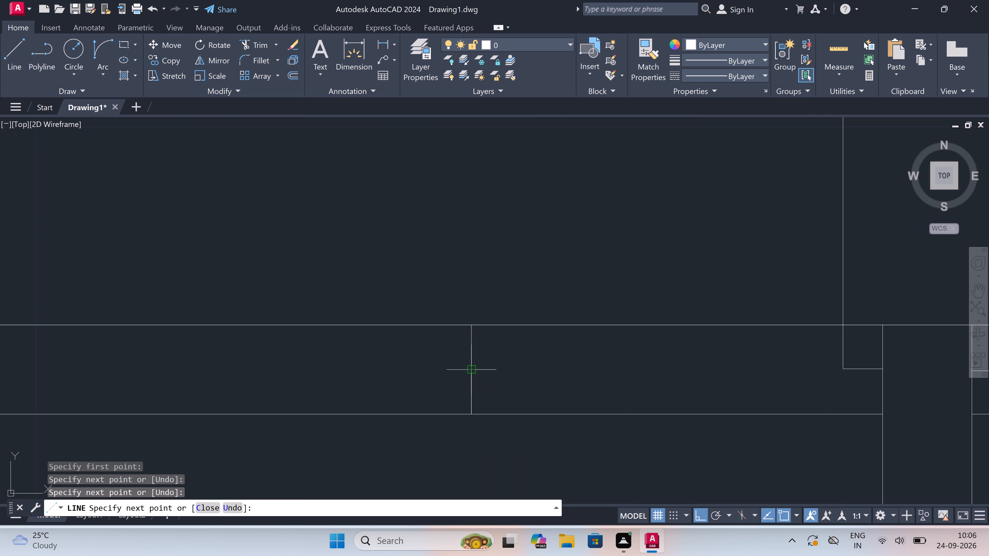
type("2\"")
key("space")
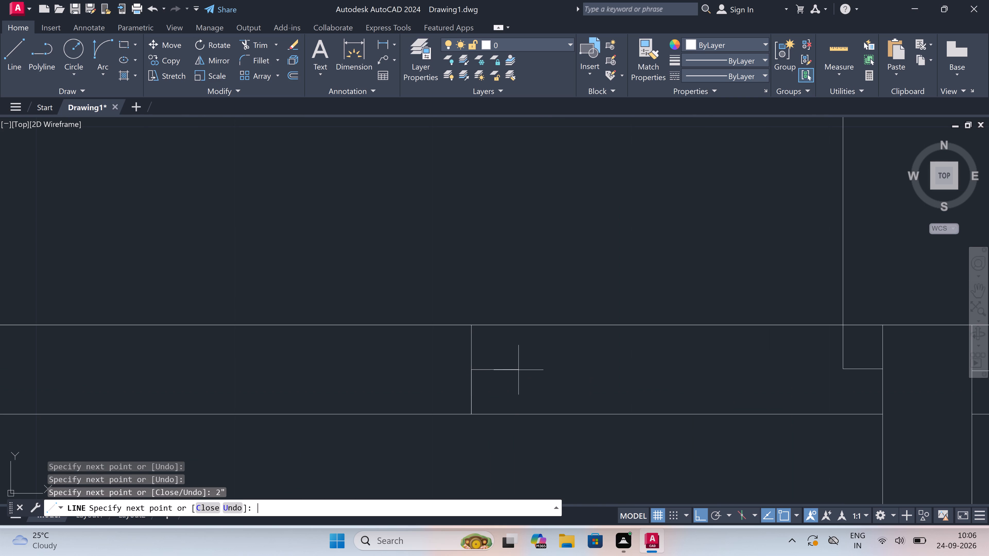
key("Escape")
Draw the left door's swing arc by start, end and direction, from the far stop's end to the leaf's upper end.
scroll(516, 399, "down", 4)
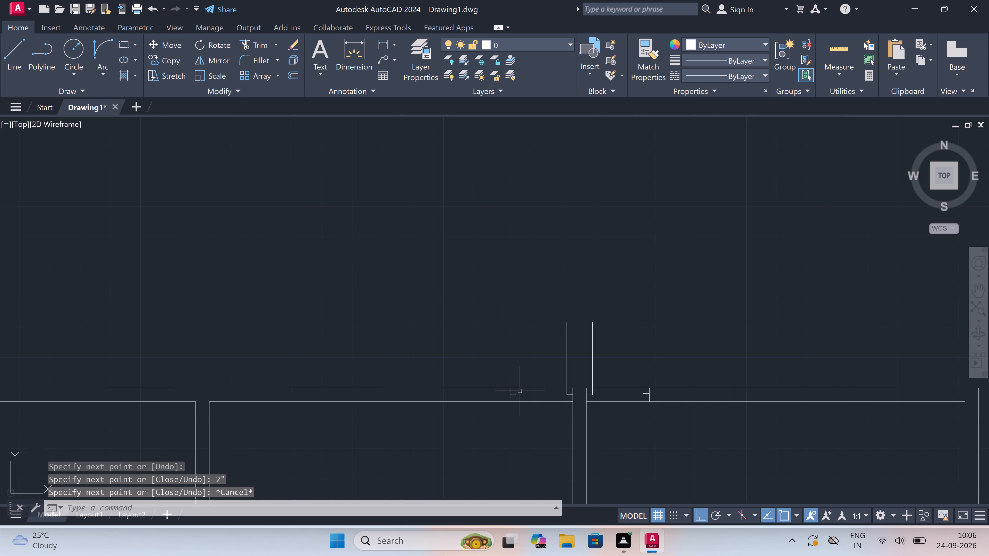
scroll(533, 359, "up", 2)
left_click(97, 43)
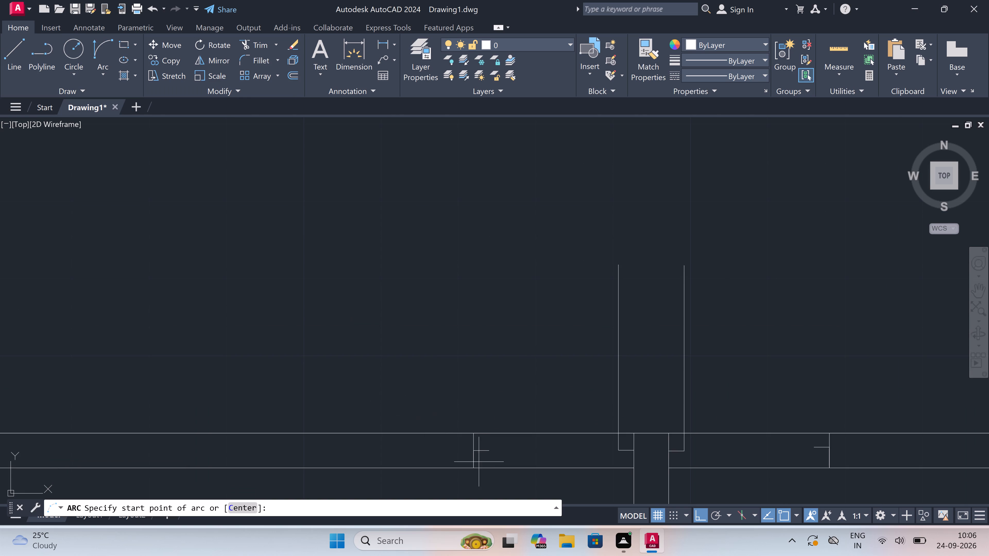
left_click_drag(487, 450, 492, 442)
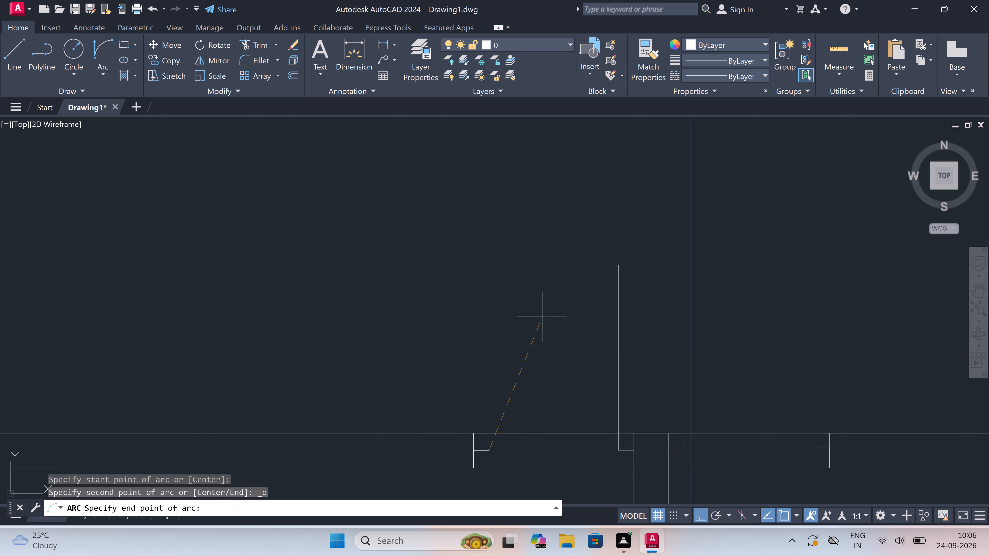
left_click(619, 264)
left_click(549, 270)
scroll(549, 270, "down", 1)
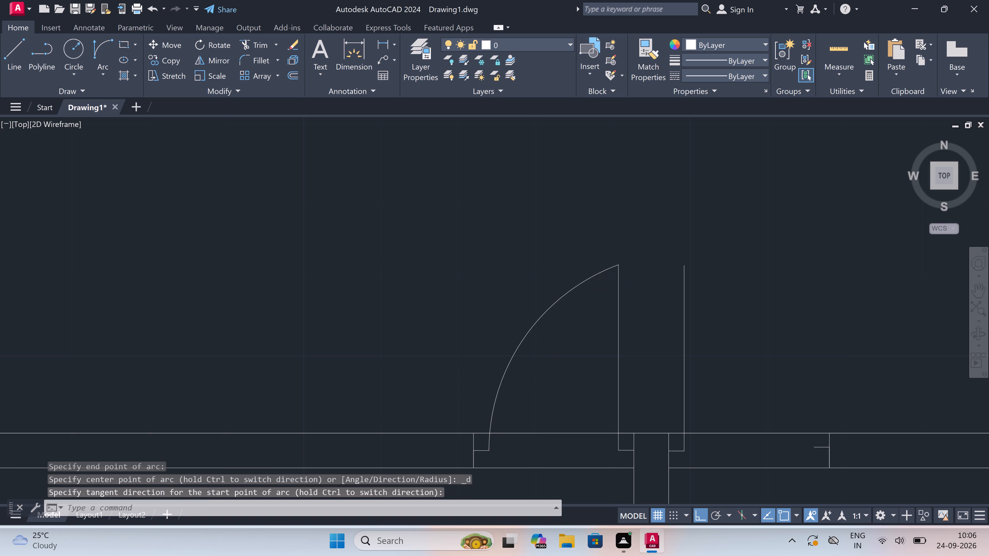
Draw the right door's three-point swing arc from the leaf's upper end through the far stop's end, finishing below the top wall.
scroll(549, 270, "down", 2)
scroll(603, 280, "up", 2)
key("space")
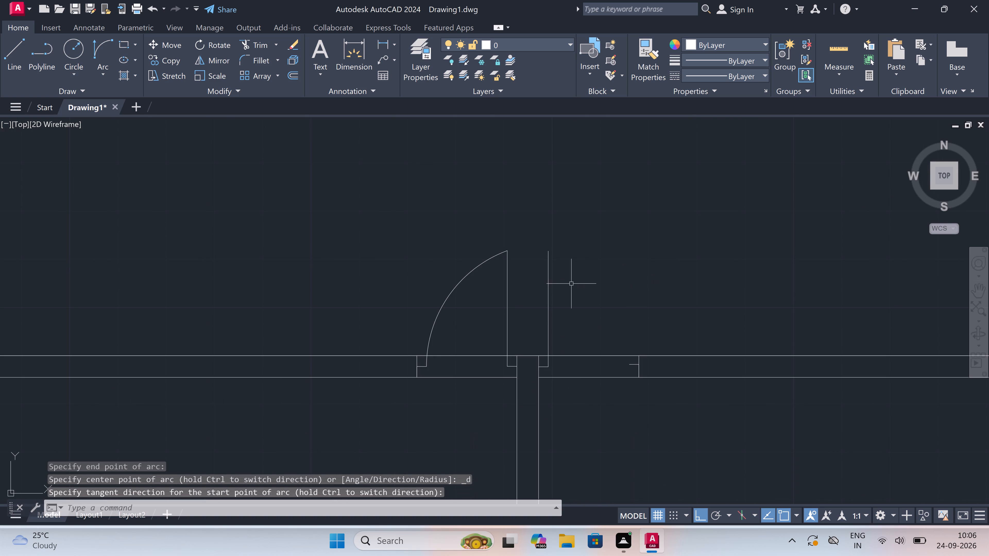
left_click_drag(548, 247, 551, 248)
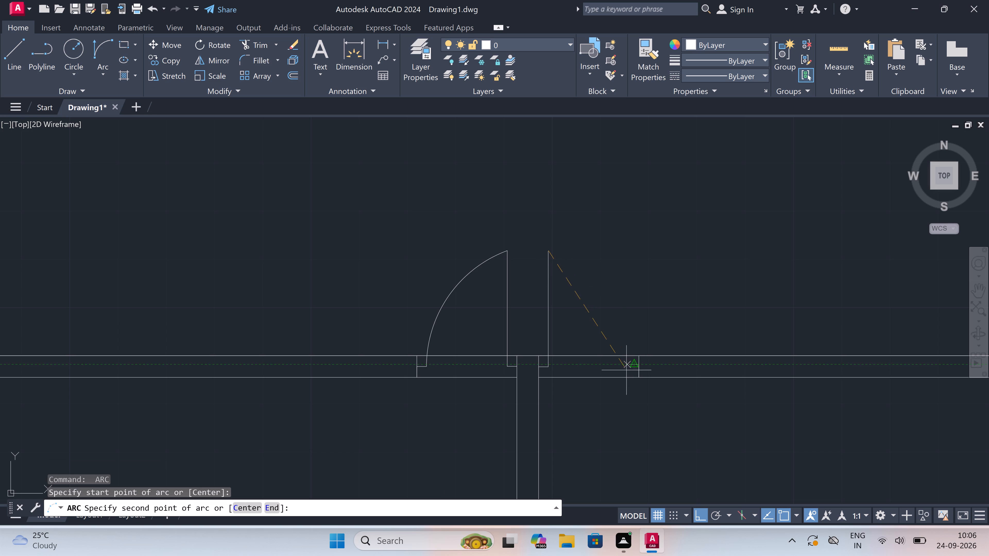
scroll(627, 368, "up", 3)
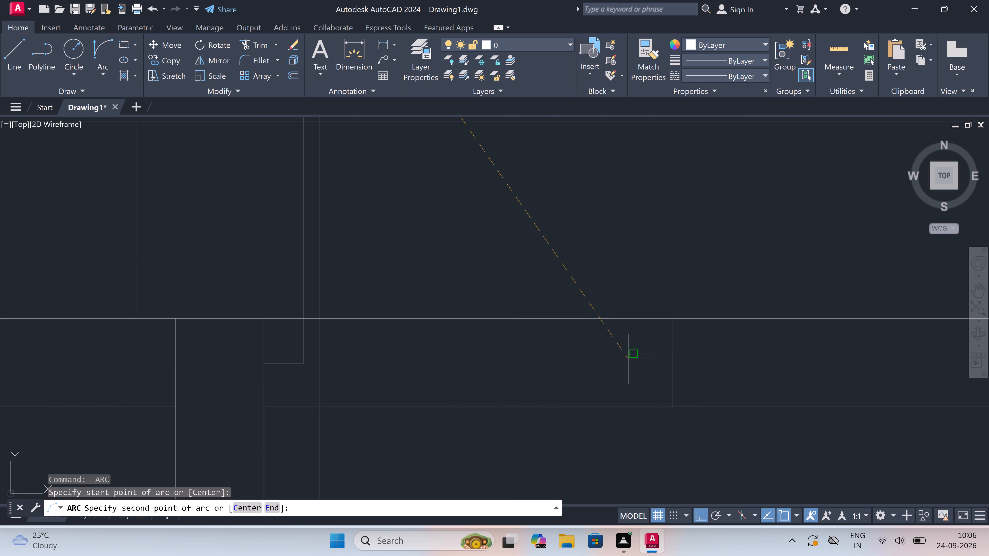
left_click(631, 353)
scroll(631, 353, "down", 3)
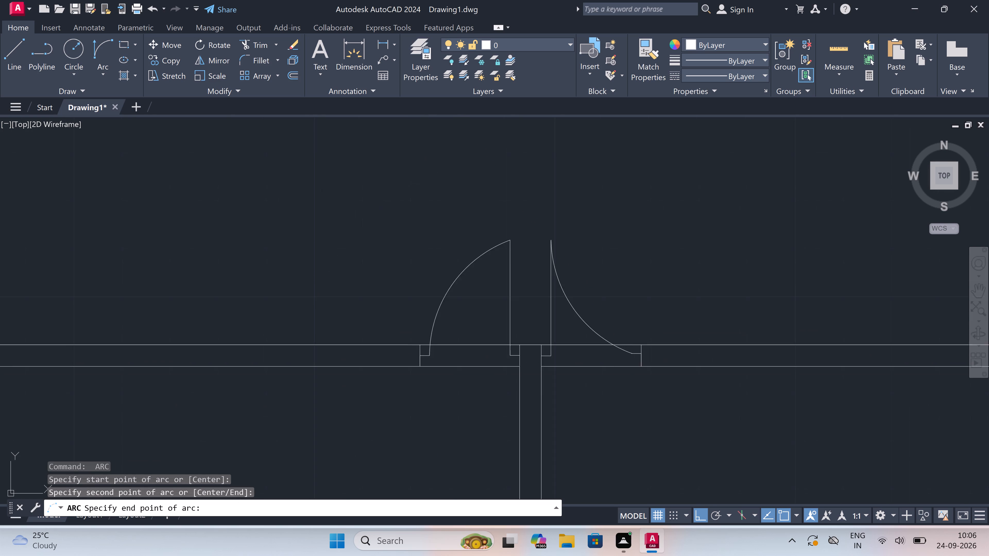
scroll(631, 353, "down", 1)
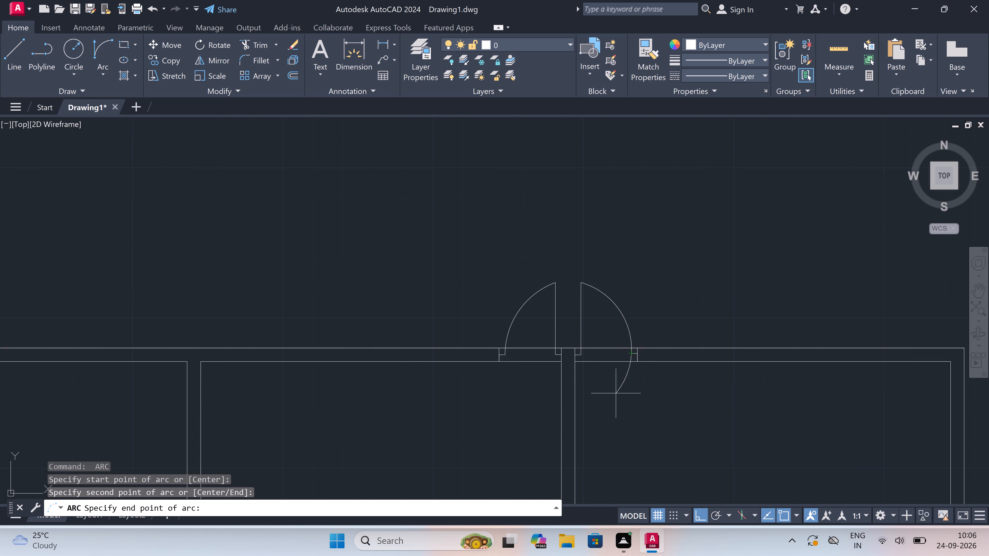
left_click(616, 400)
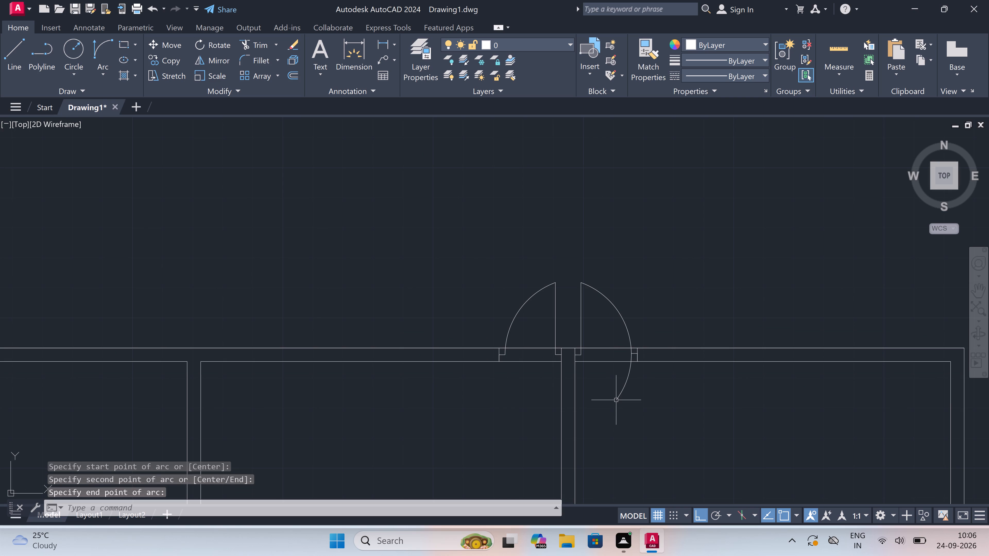
Trim the right door's excess arc below its far stop and both top wall lines across that door's opening.
type("tr")
key("space")
left_click(625, 391)
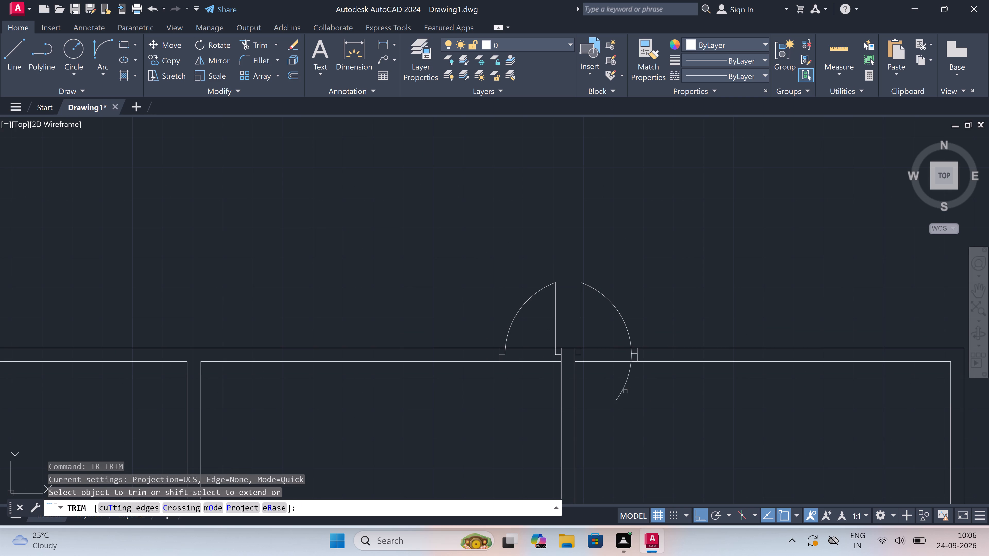
left_click(618, 385)
scroll(615, 357, "up", 3)
left_click_drag(618, 355, 619, 360)
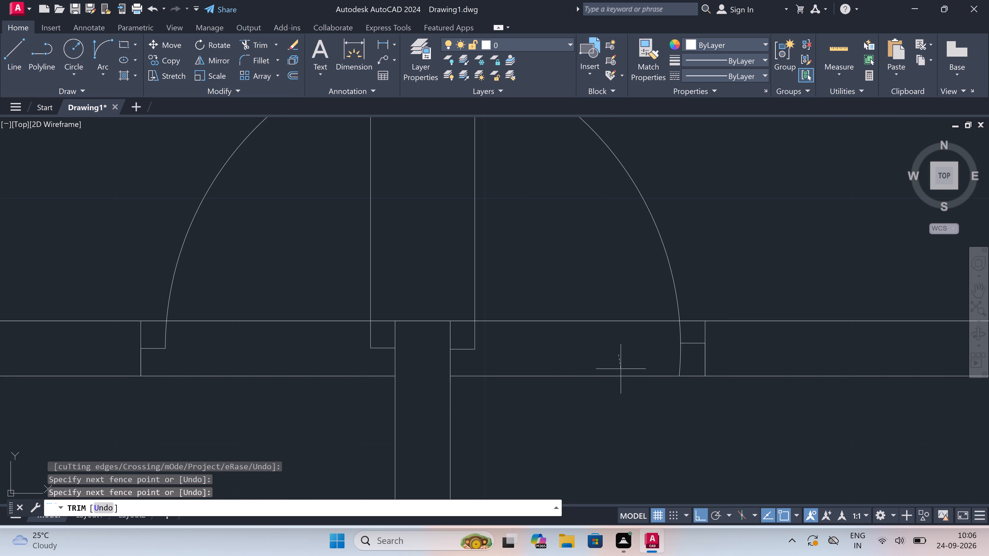
left_click(618, 399)
left_click(688, 360)
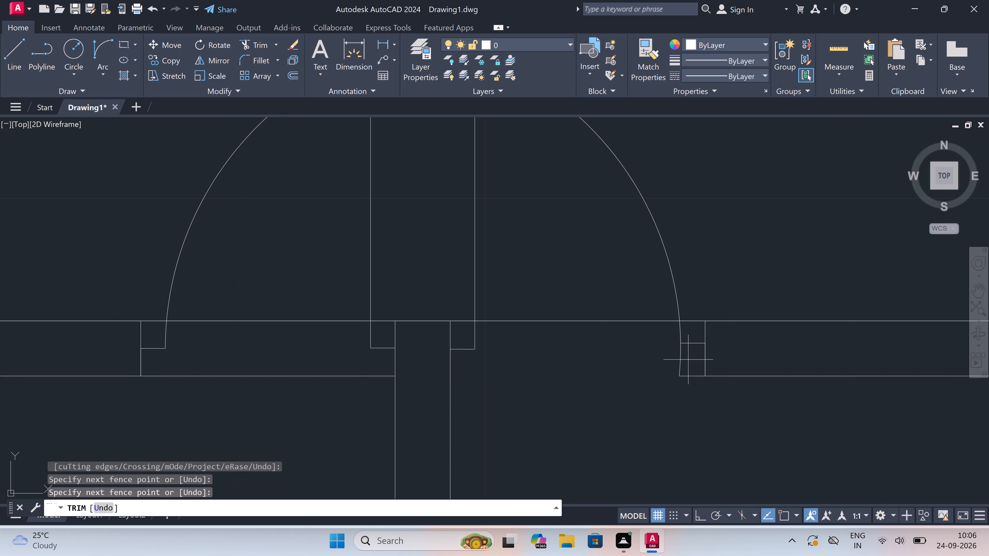
left_click(673, 379)
left_click_drag(691, 358, 694, 365)
left_click(696, 381)
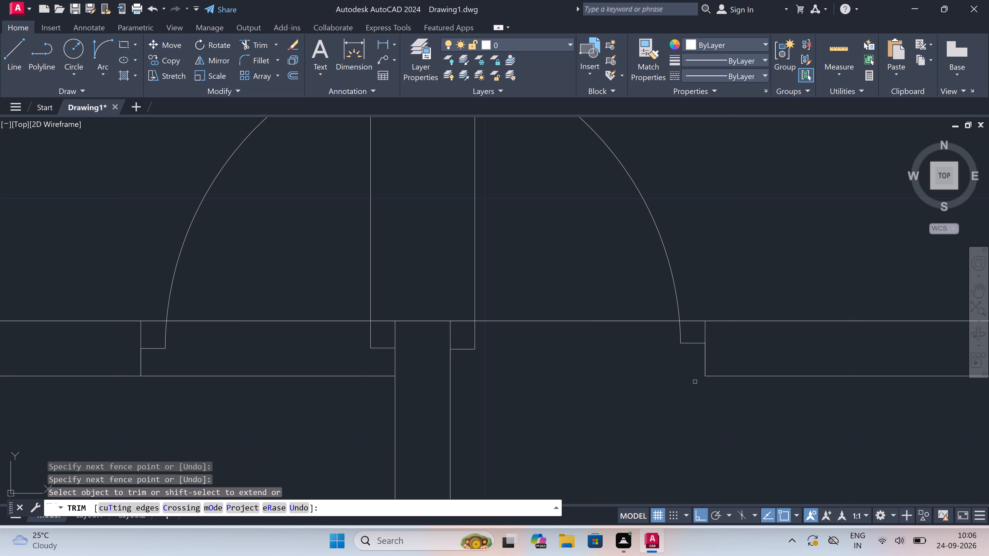
left_click_drag(582, 290, 579, 309)
left_click(577, 397)
scroll(577, 396, "down", 4)
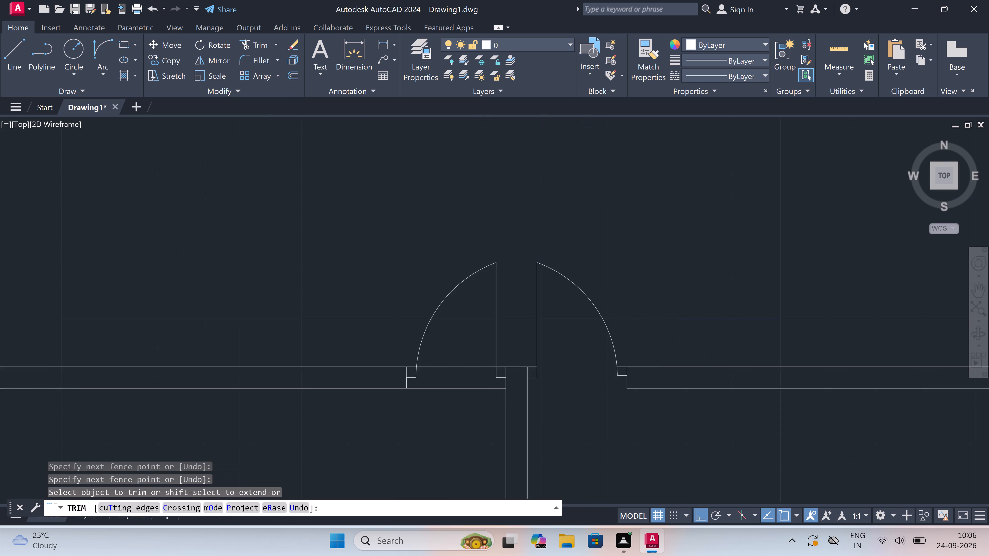
Trim both top wall lines across the left door's opening at the third partition.
scroll(500, 395, "up", 3)
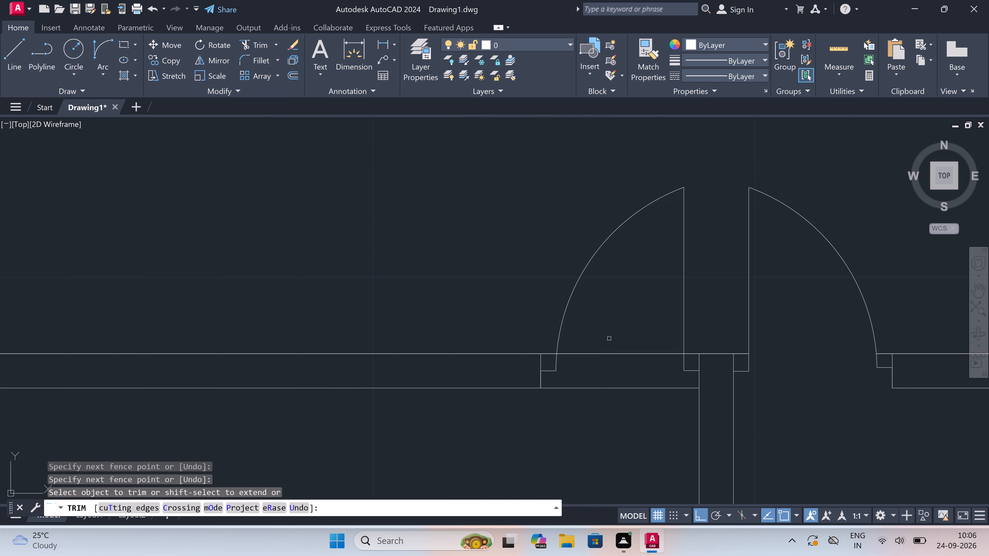
left_click_drag(609, 338, 609, 341)
left_click(601, 422)
scroll(500, 294, "down", 9)
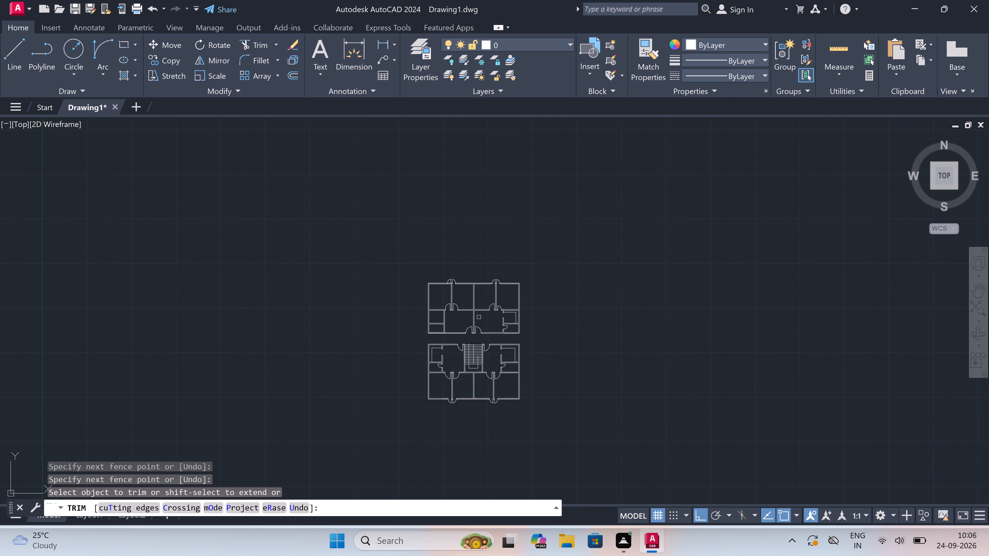
scroll(484, 326, "up", 4)
key("Escape")
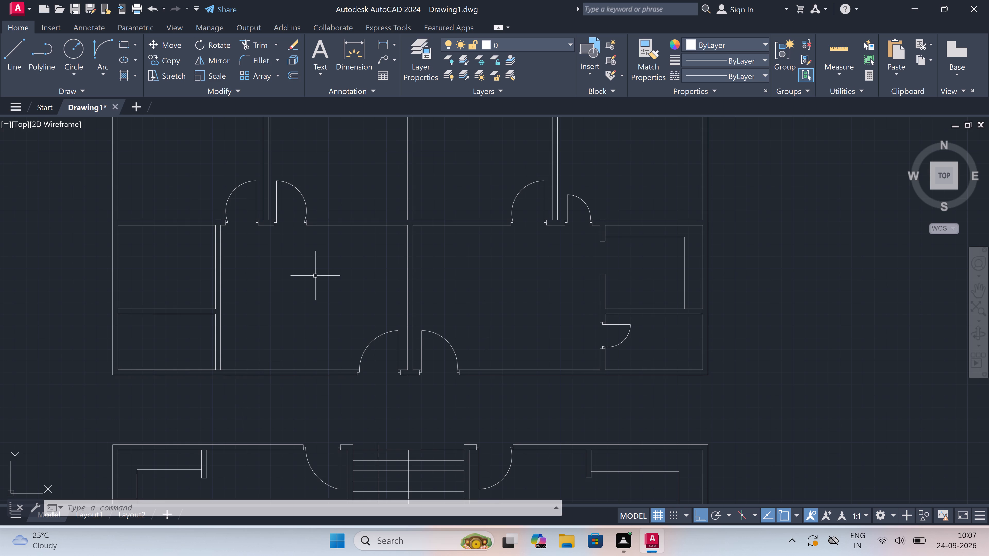
Examine the doors and wall openings across both floor plans.
scroll(366, 189, "down", 5)
scroll(366, 189, "up", 3)
scroll(366, 189, "down", 2)
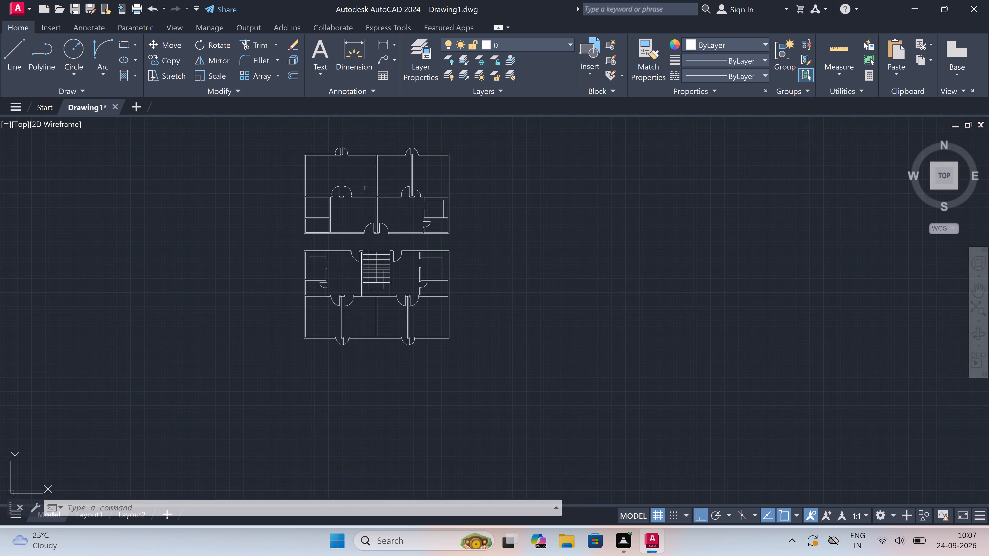
scroll(366, 188, "up", 2)
scroll(366, 188, "down", 3)
scroll(343, 182, "up", 3)
scroll(343, 182, "down", 3)
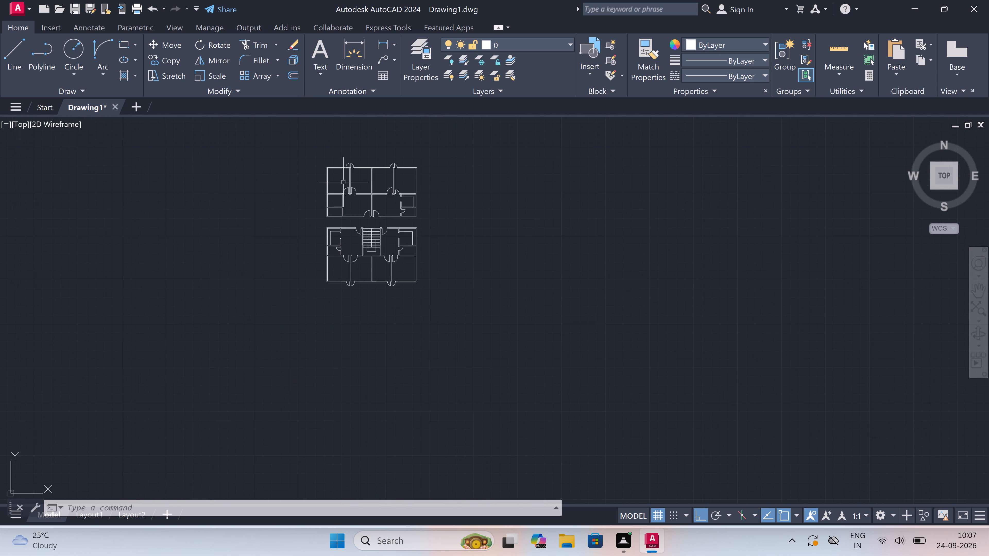
scroll(342, 182, "up", 3)
scroll(342, 182, "down", 2)
scroll(342, 182, "up", 3)
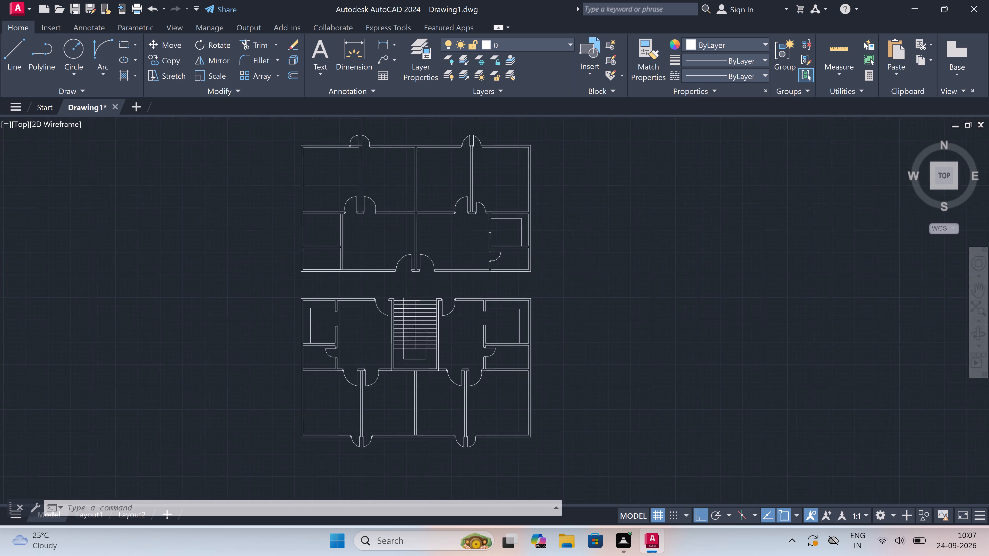
scroll(342, 182, "down", 2)
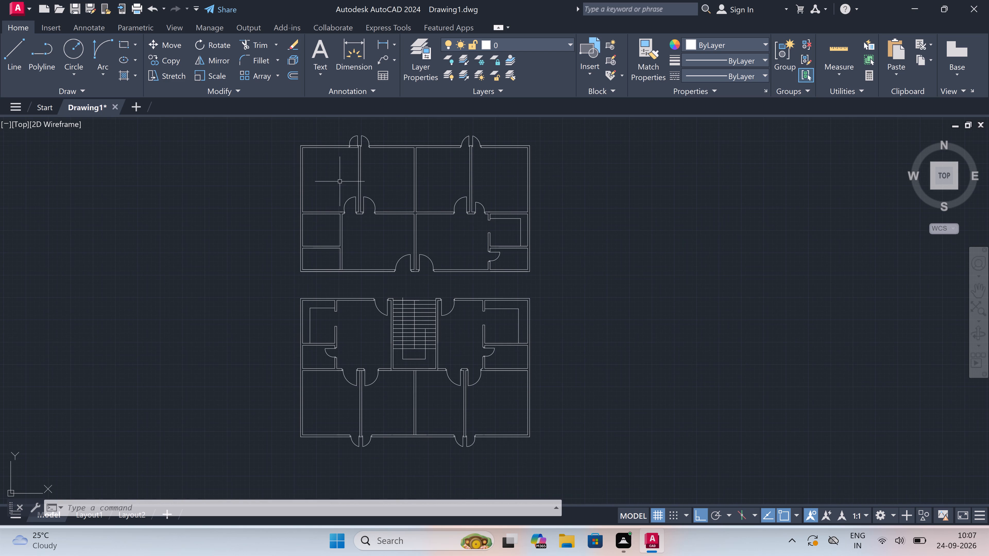
Trim the wall line across the left door's opening at the first partition on the upper plan's top wall.
scroll(353, 121, "up", 3)
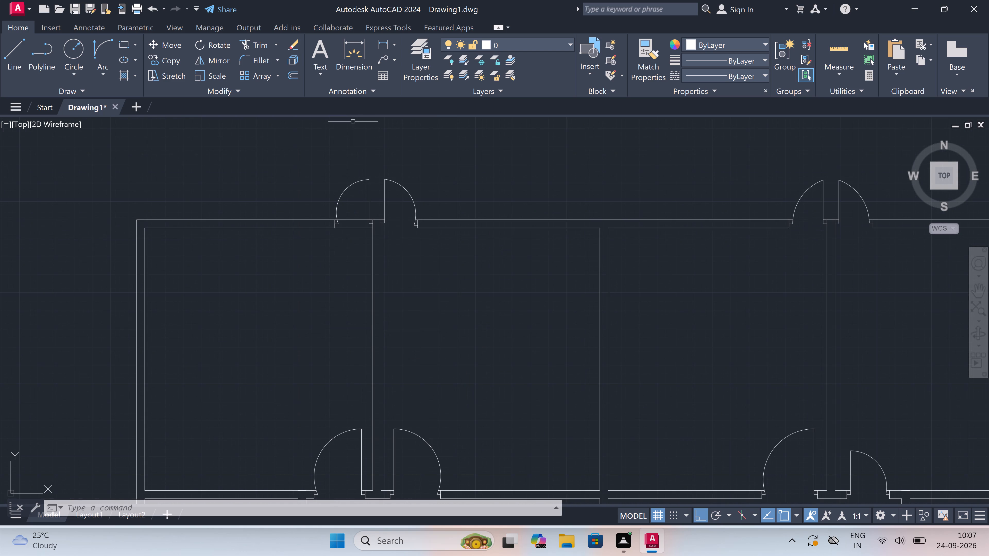
type("tr")
key("space")
left_click(353, 215)
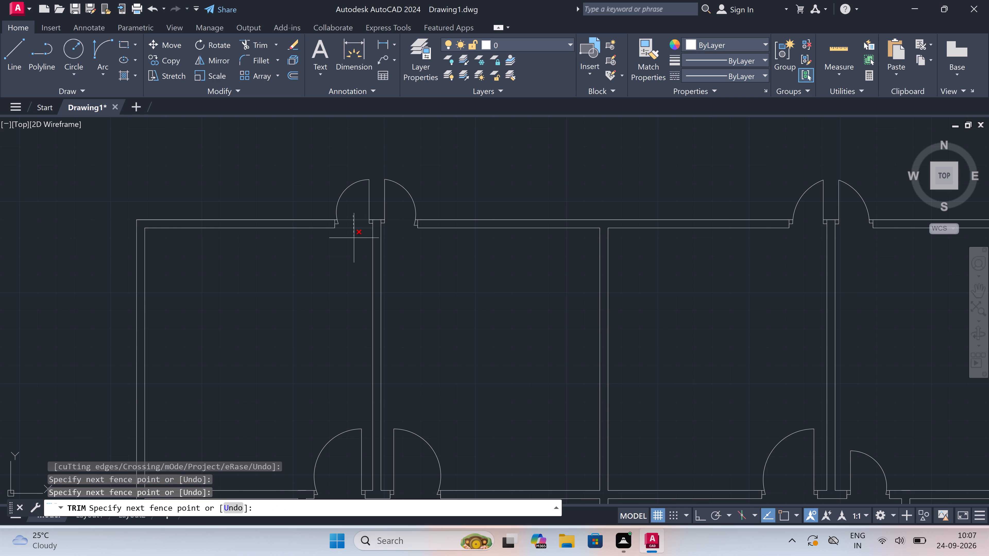
left_click(354, 238)
key("Escape")
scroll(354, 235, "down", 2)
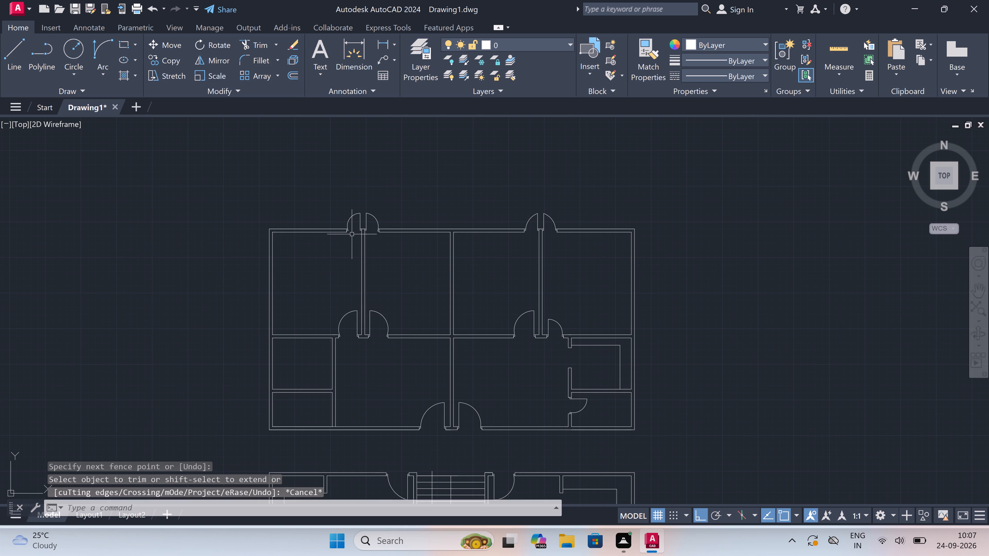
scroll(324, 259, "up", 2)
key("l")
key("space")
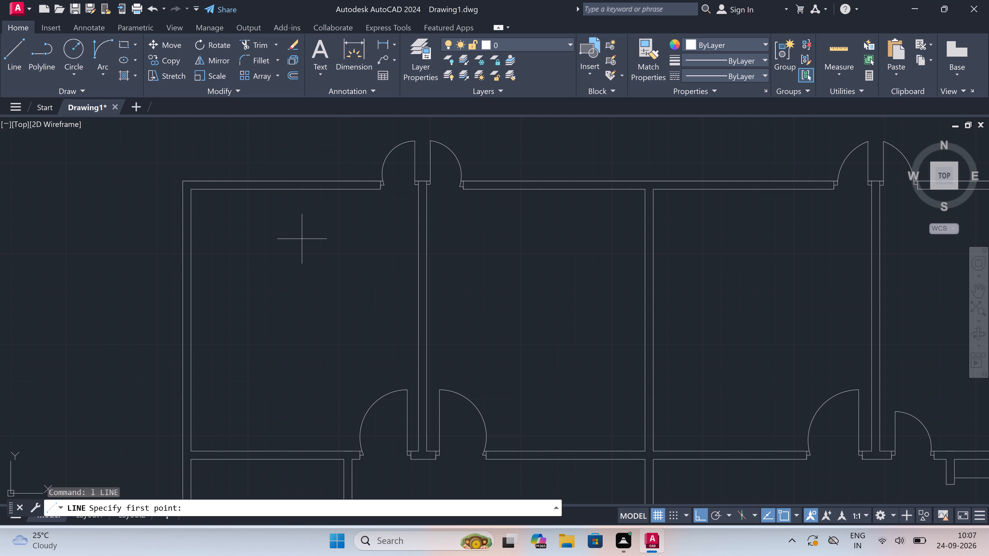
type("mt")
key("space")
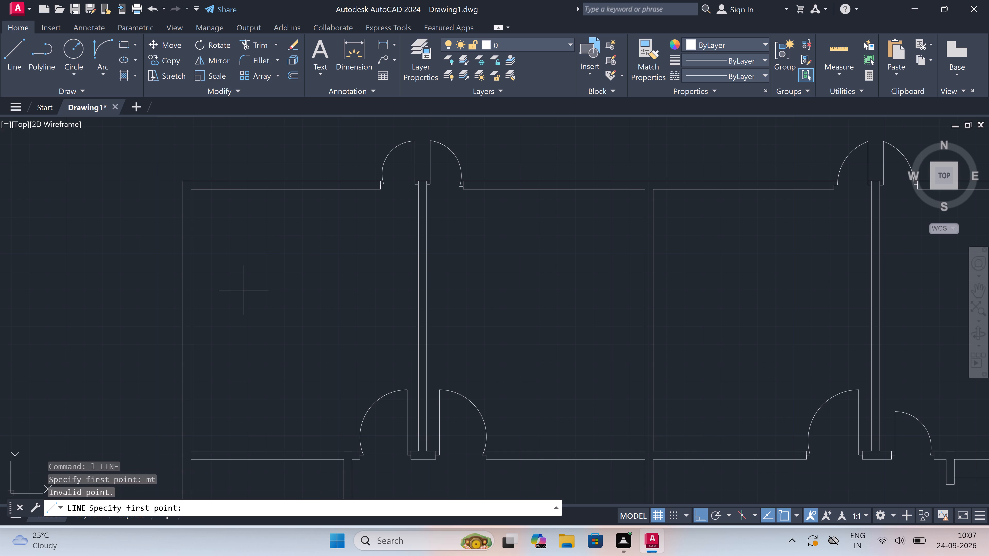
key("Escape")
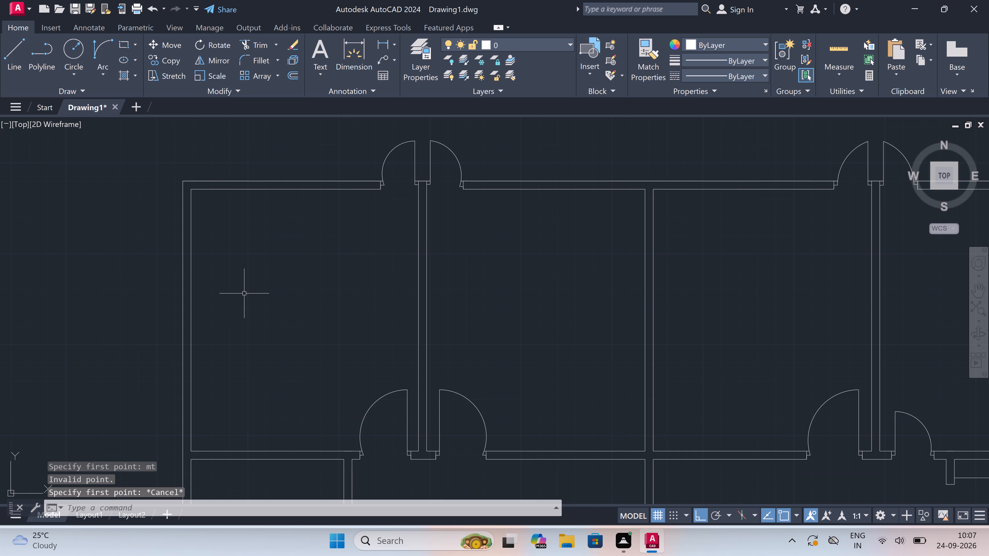
Place a wide multiline text box starting in the lower part of the upper plan's first top-row room.
type("mt")
key("space")
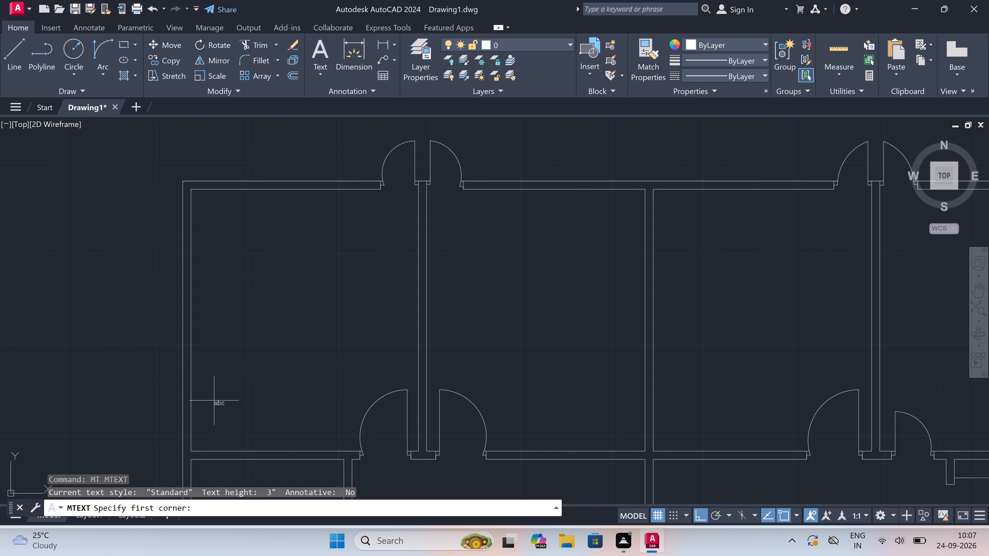
left_click_drag(215, 401, 221, 401)
left_click(735, 394)
scroll(487, 414, "down", 3)
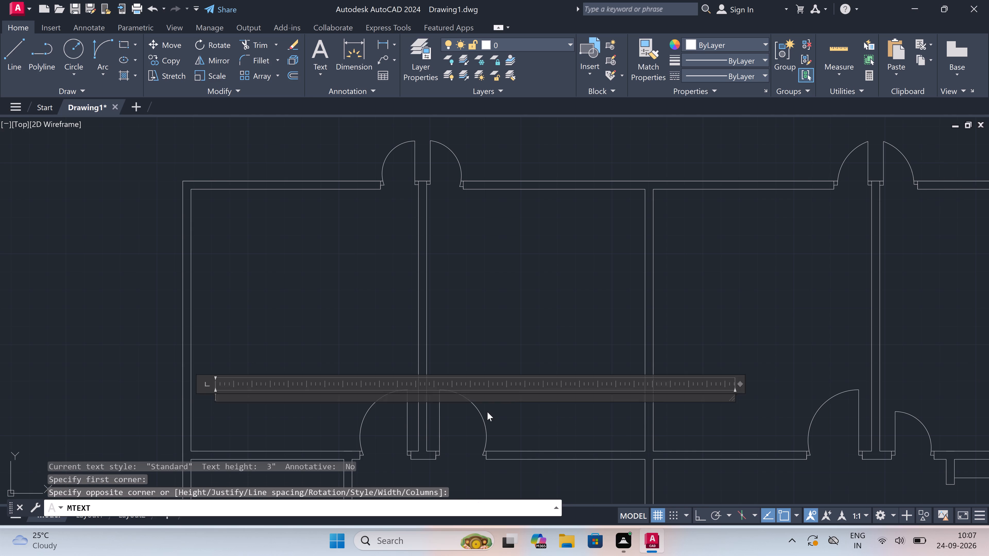
scroll(487, 412, "down", 2)
scroll(463, 427, "up", 7)
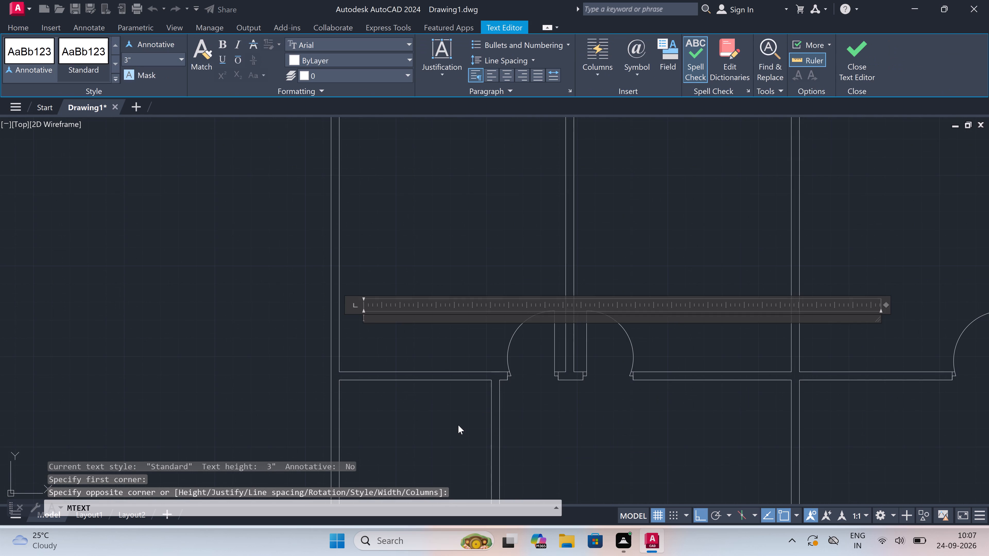
scroll(459, 422, "up", 2)
scroll(459, 422, "down", 1)
scroll(443, 394, "up", 2)
scroll(444, 394, "down", 1)
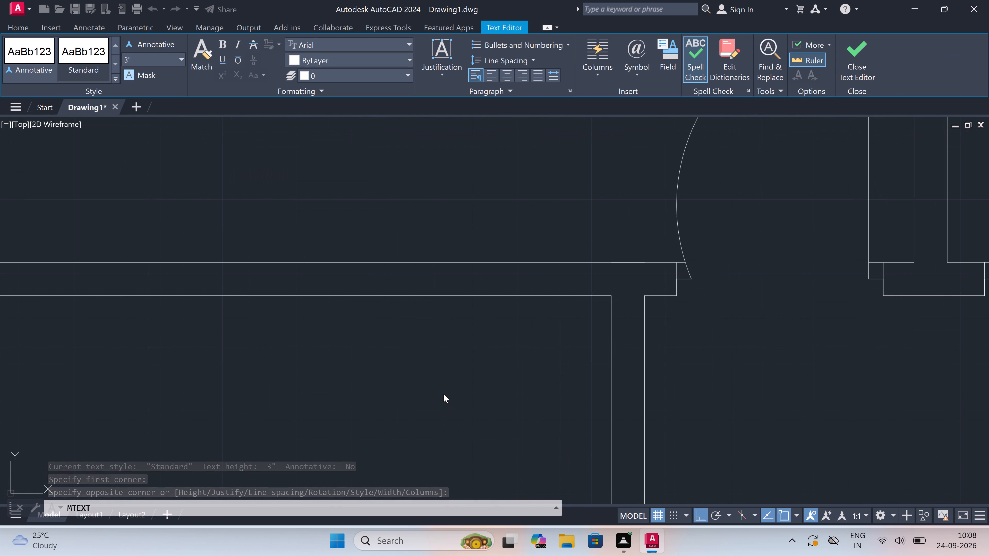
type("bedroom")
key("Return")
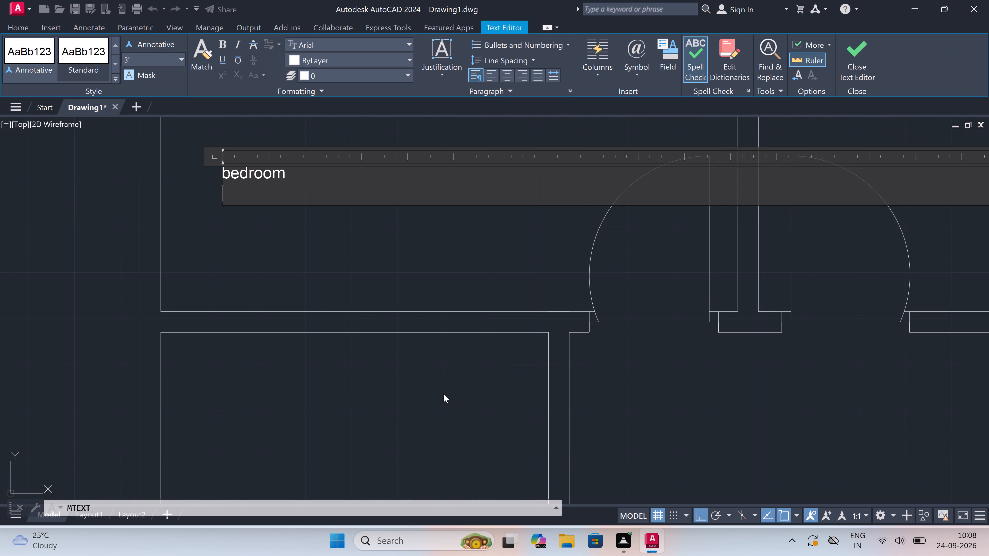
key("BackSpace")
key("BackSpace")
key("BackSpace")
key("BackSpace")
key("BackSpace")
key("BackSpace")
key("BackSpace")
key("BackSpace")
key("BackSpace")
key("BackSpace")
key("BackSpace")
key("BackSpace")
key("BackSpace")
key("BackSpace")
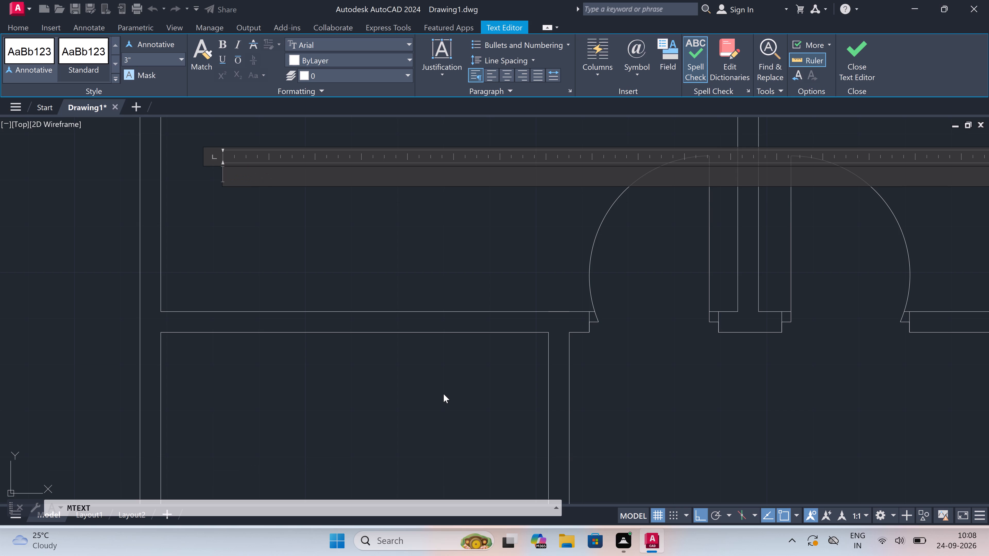
Label the first top-row room with BEDROOM and 10'5"X12'0" on a second line.
type("BEDROO,")
key("BackSpace")
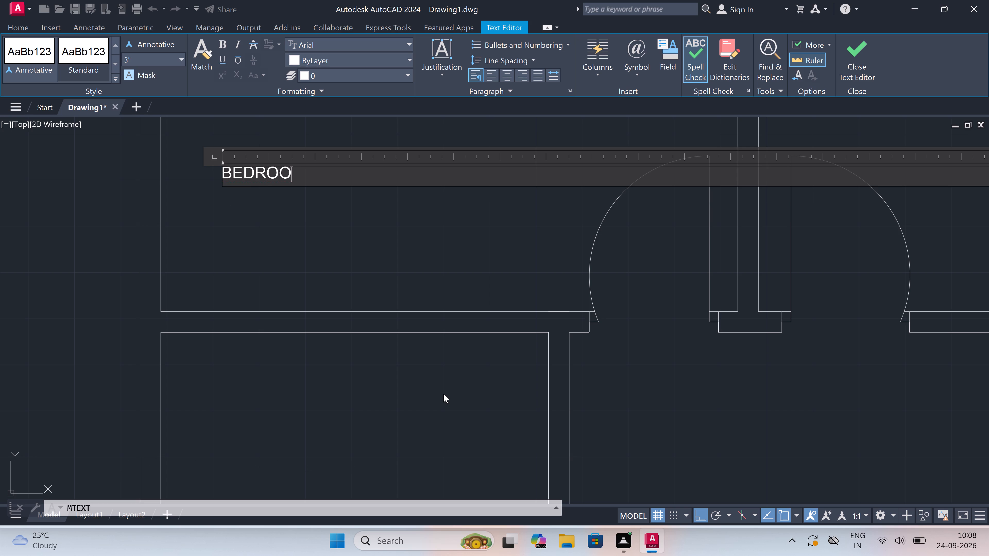
key("m")
key("Return")
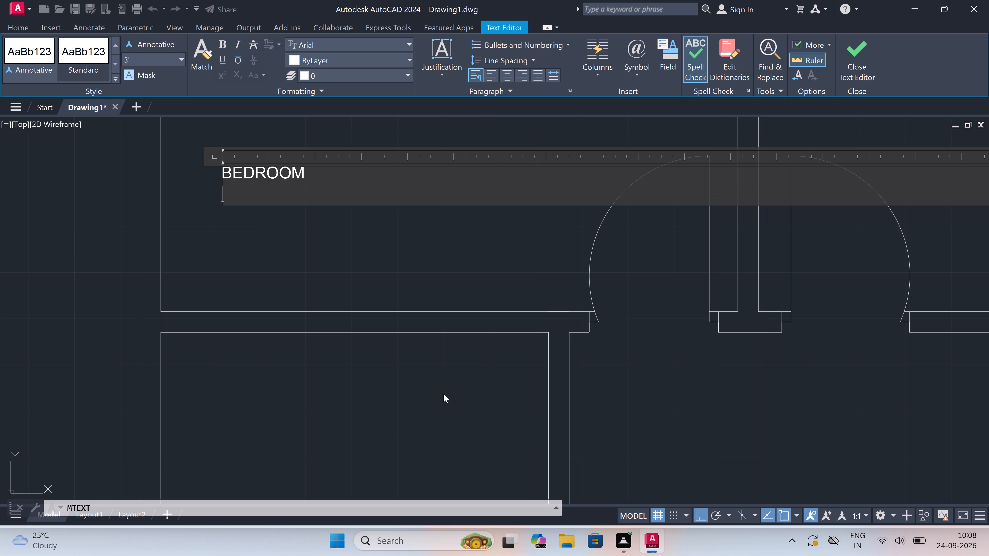
type("10'")
key("5")
type("\"X")
type("12'0\"")
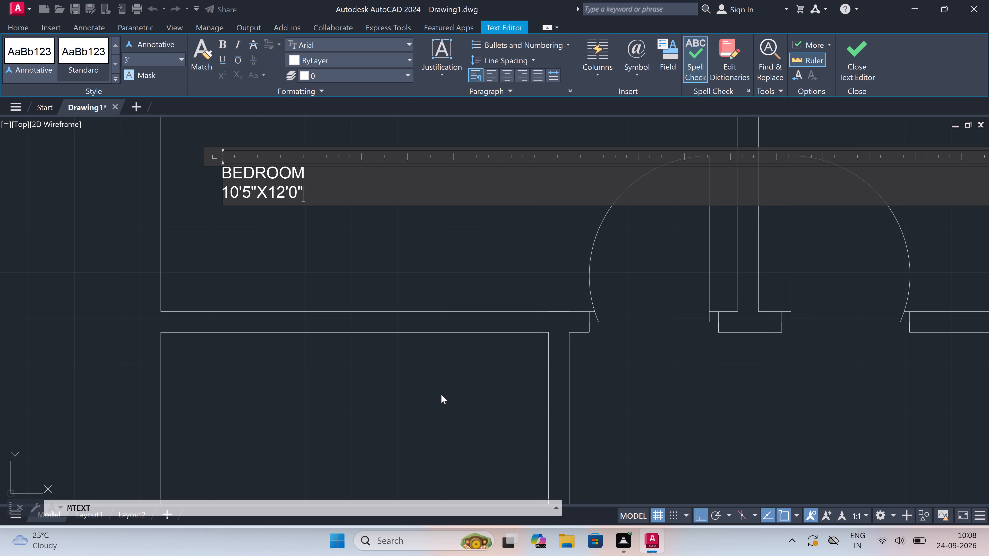
left_click(349, 224)
Add a multiline text label BEDROOM with 10'0"X12'0" on a second line in the upper plan's second top-row room.
scroll(342, 237, "down", 7)
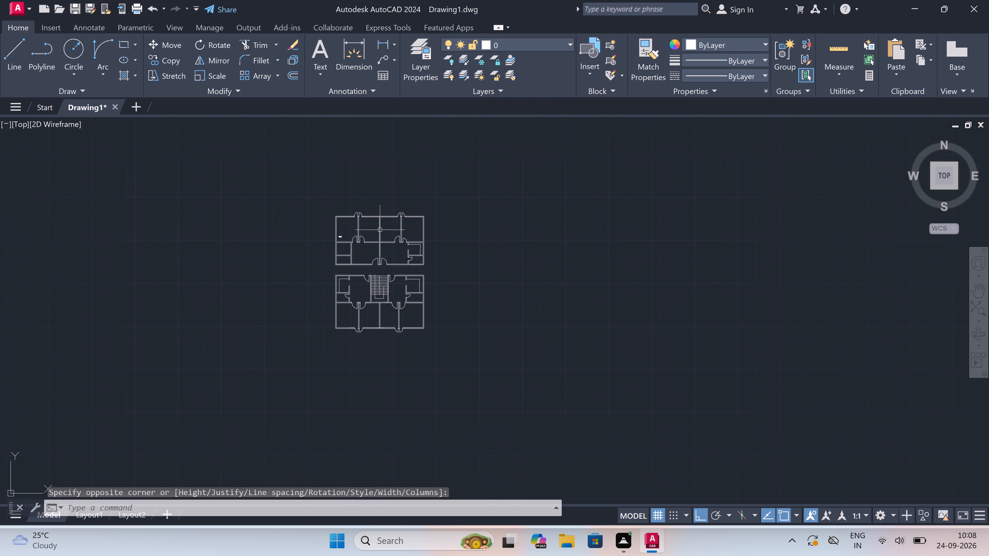
scroll(364, 235, "up", 5)
scroll(431, 256, "up", 1)
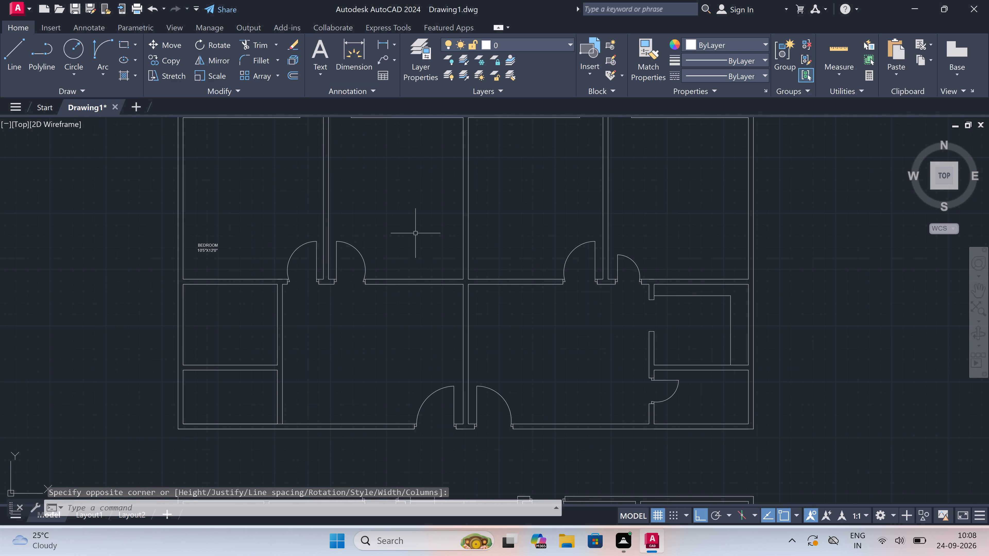
key("space")
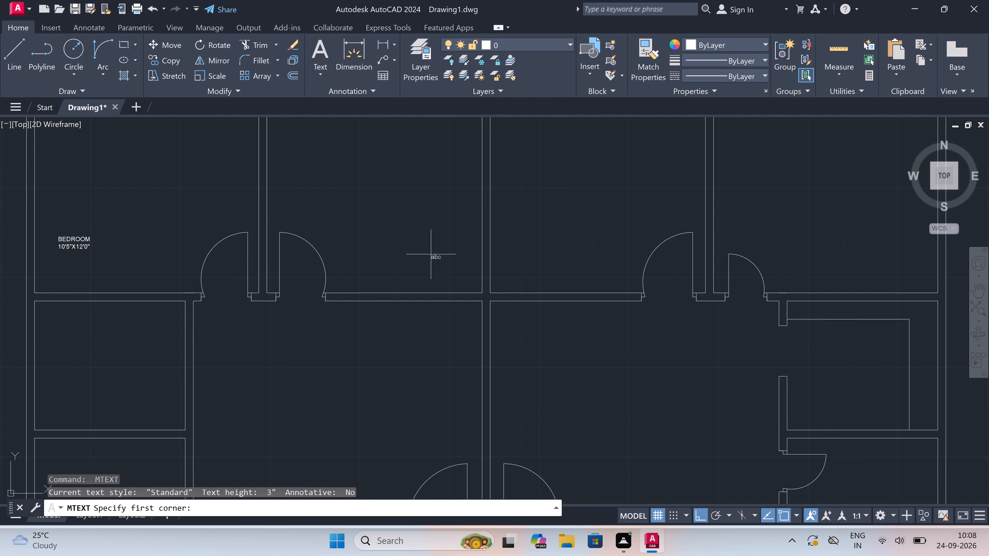
left_click(357, 246)
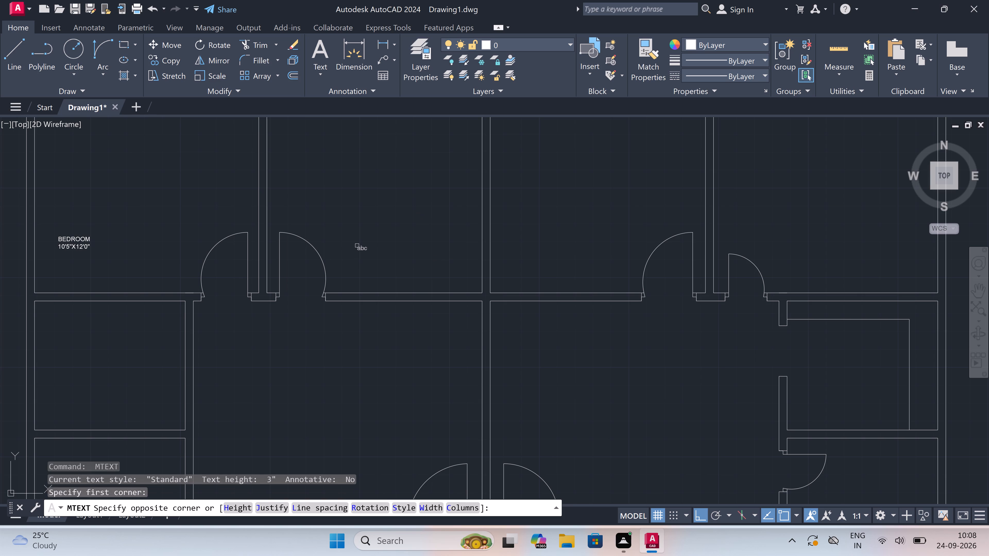
left_click(560, 256)
type("BEDROOM")
key("Return")
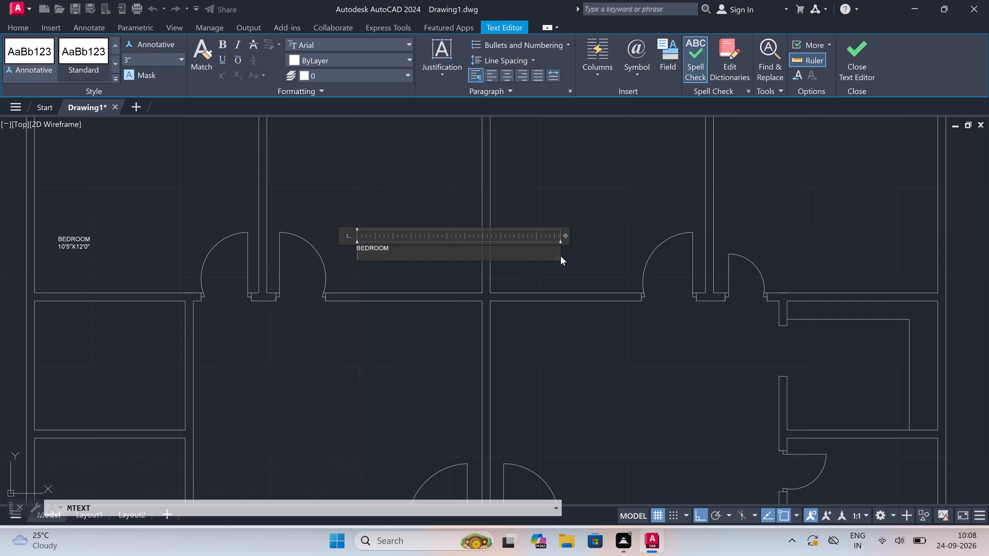
type("10'0\"")
key("x")
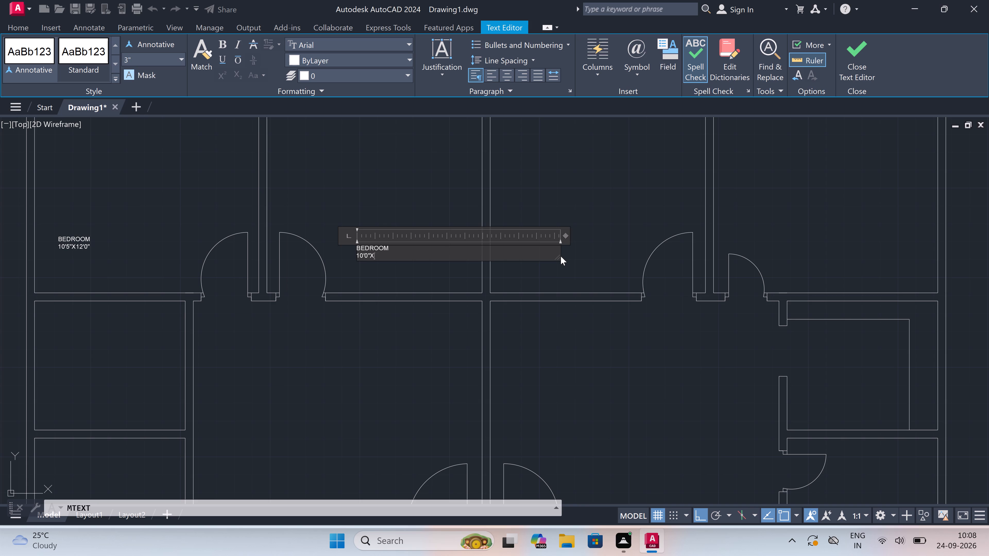
type("12'0\"")
left_click(408, 186)
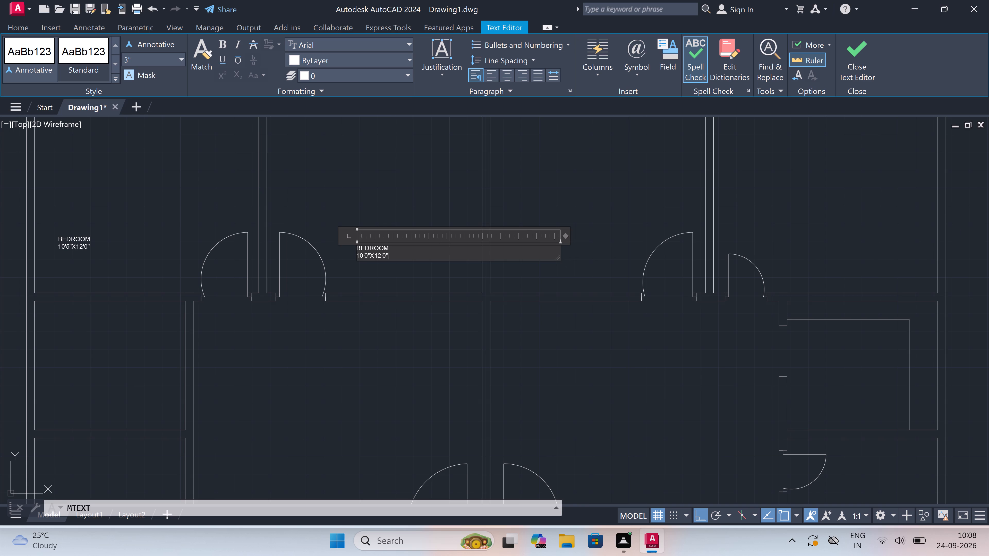
Copy the BEDROOM 10'0"X12'0" label horizontally into the upper plan's third top-row room.
scroll(447, 245, "down", 3)
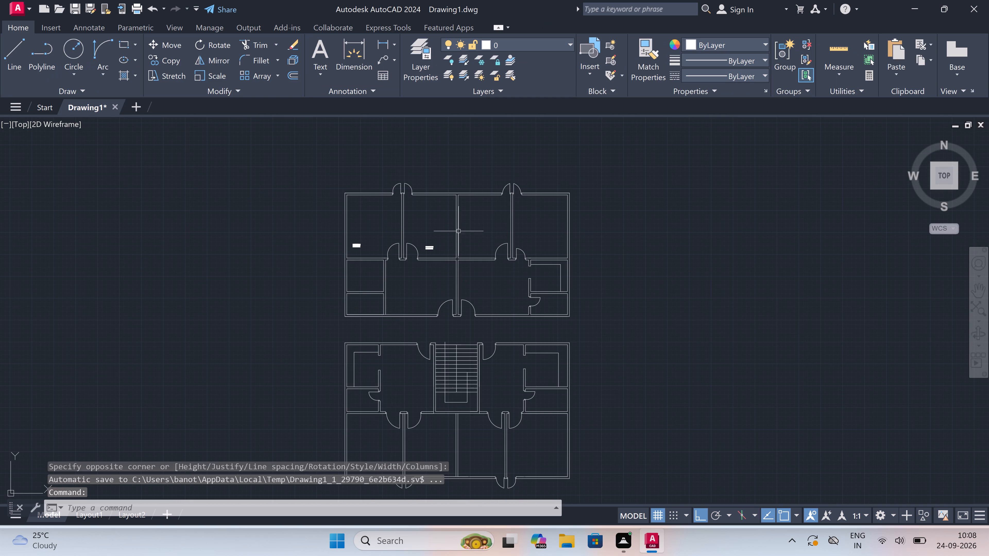
scroll(466, 248, "up", 4)
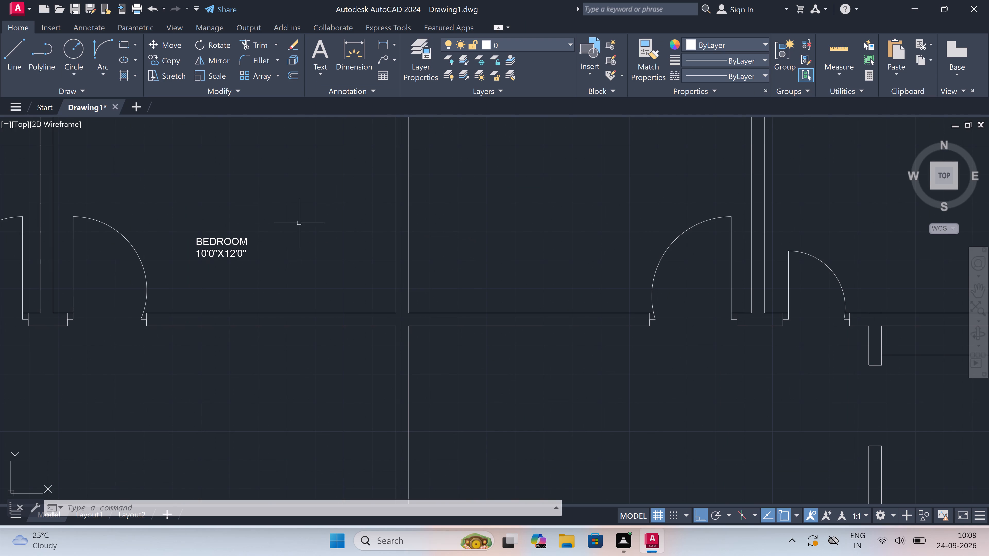
left_click(214, 241)
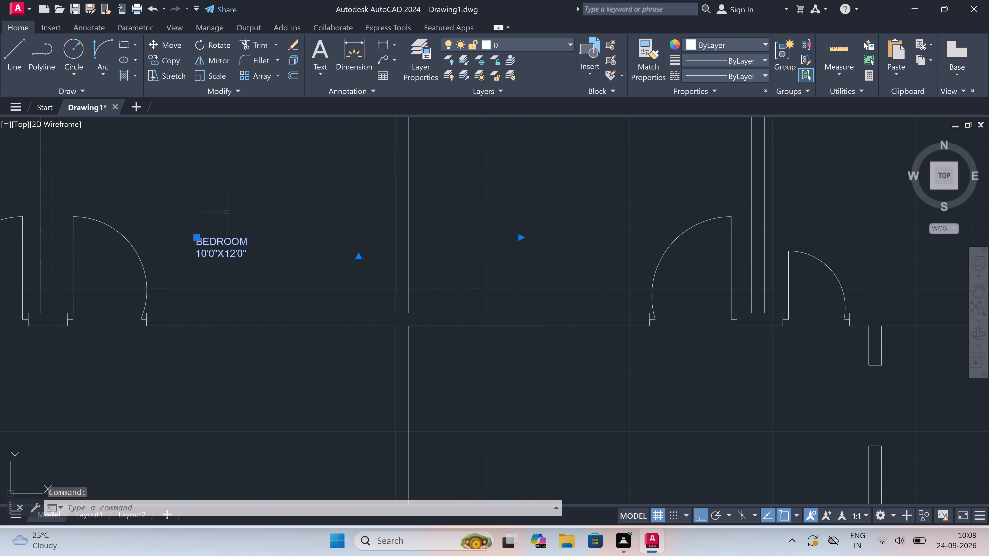
left_click(170, 59)
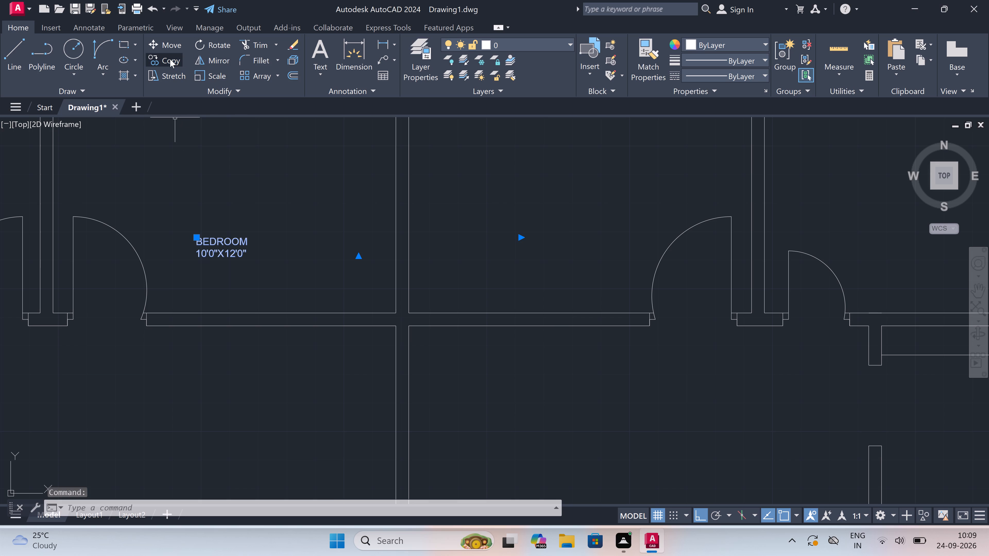
left_click_drag(221, 245, 224, 244)
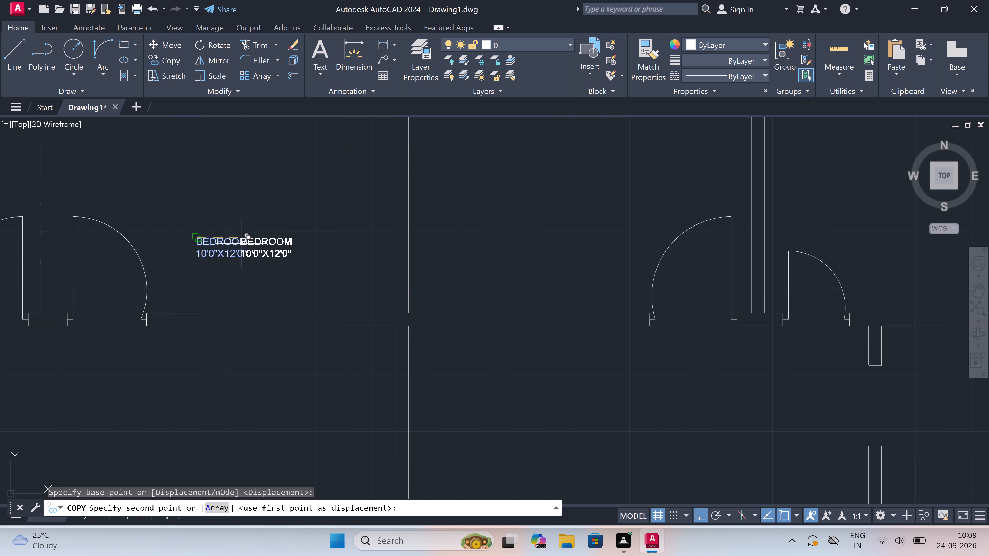
left_click(494, 230)
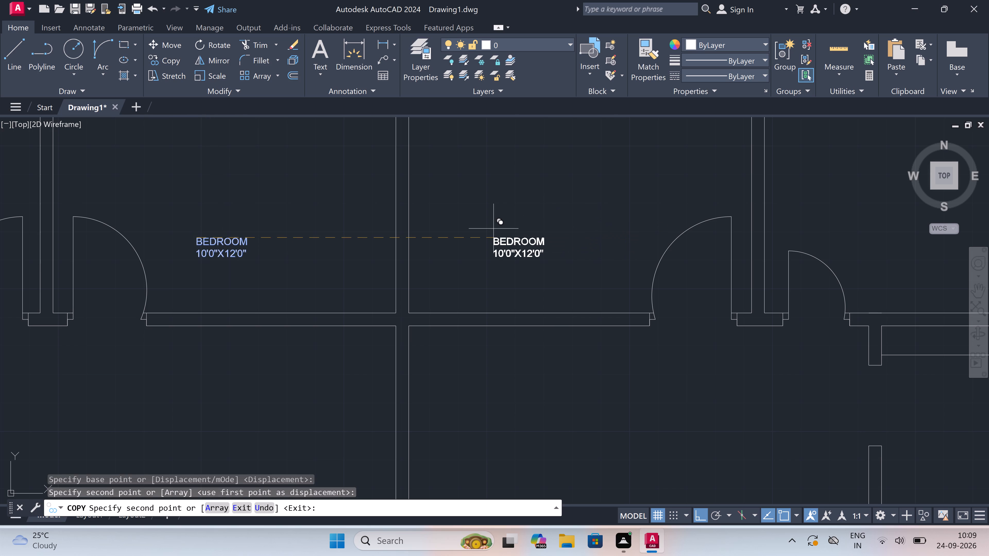
key("Escape")
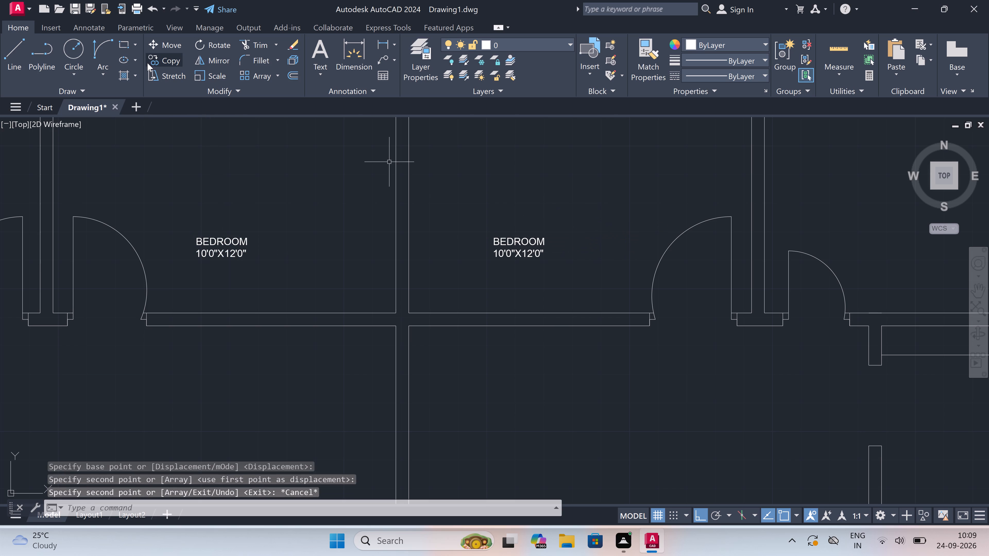
Copy the first room's BEDROOM 10'5"X12'0" label horizontally into the upper plan's fourth top-row room.
scroll(364, 193, "down", 2)
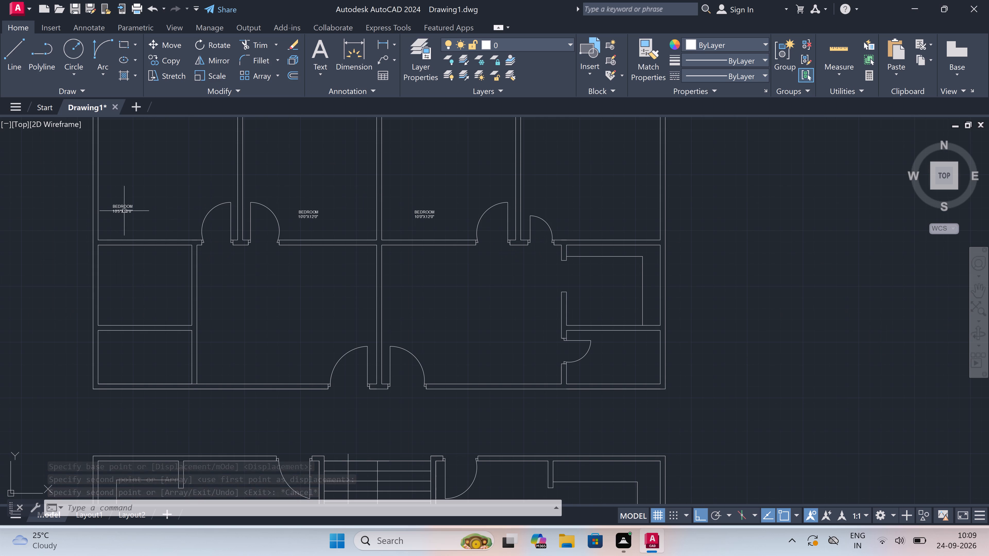
left_click(125, 211)
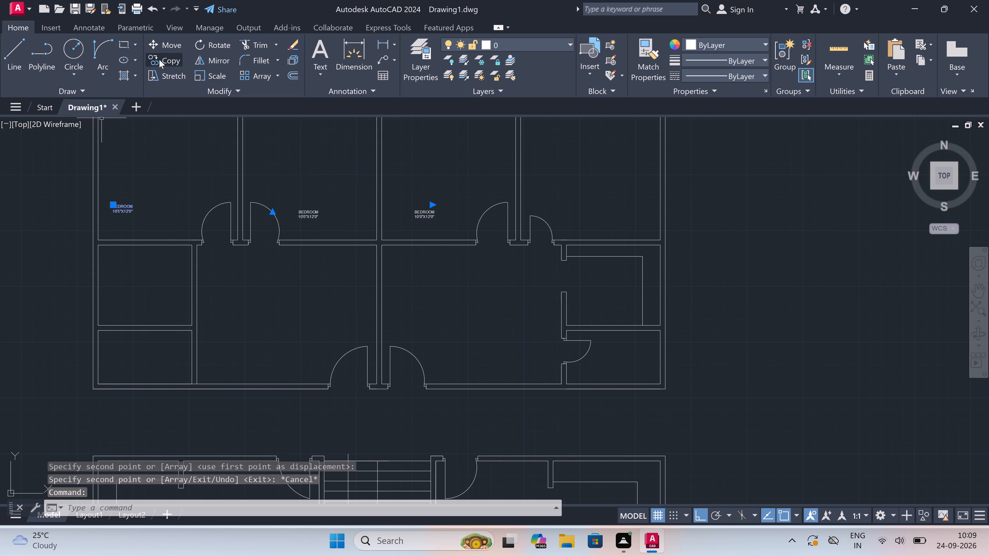
left_click(159, 59)
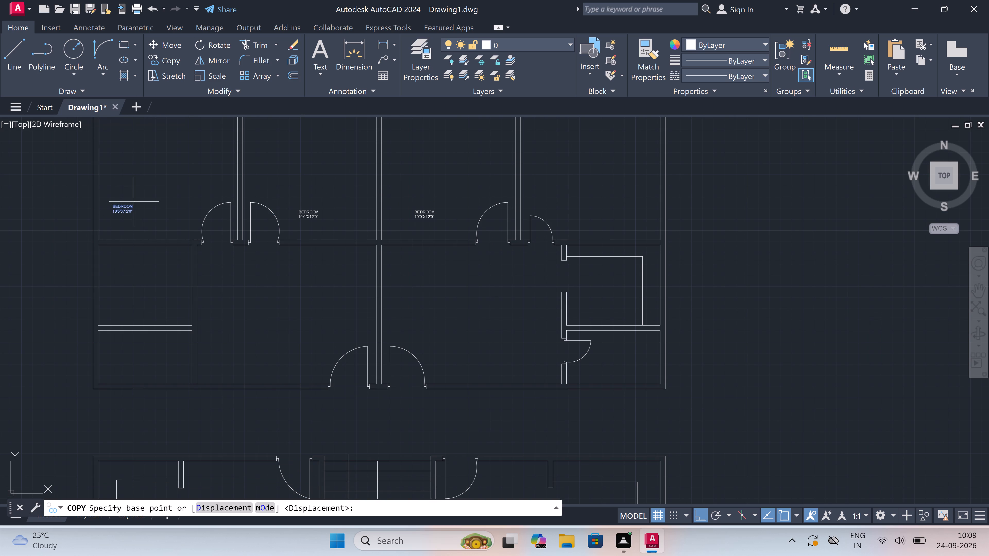
left_click_drag(120, 210, 124, 207)
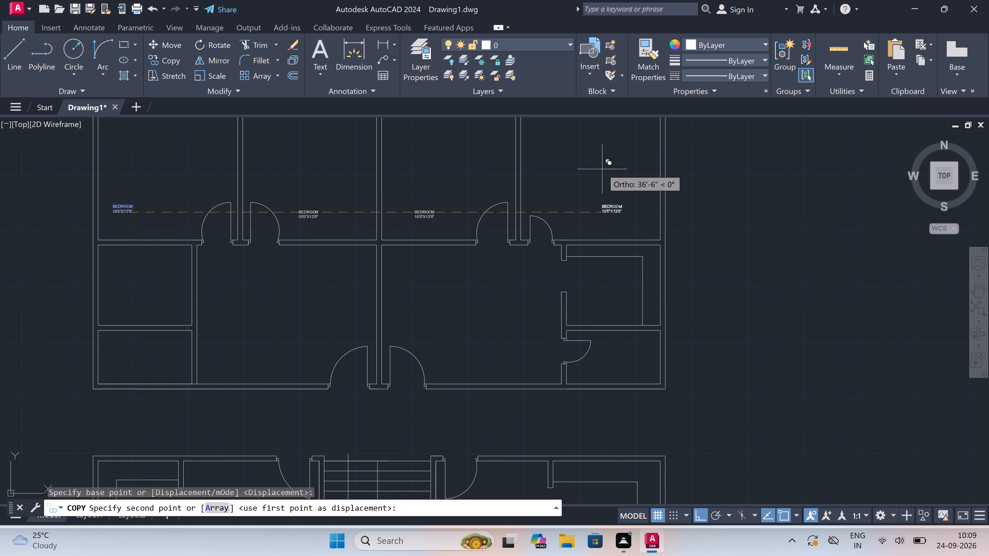
left_click(620, 180)
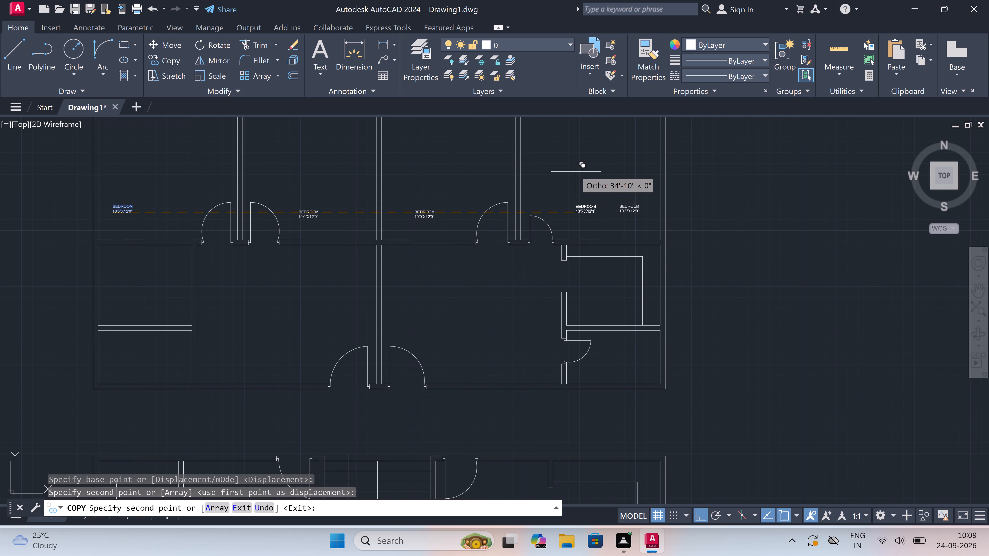
Add a multiline text label KITCHEN with 7'0"X6'0" on a second line in the upper plan's room with the counter.
key("Escape")
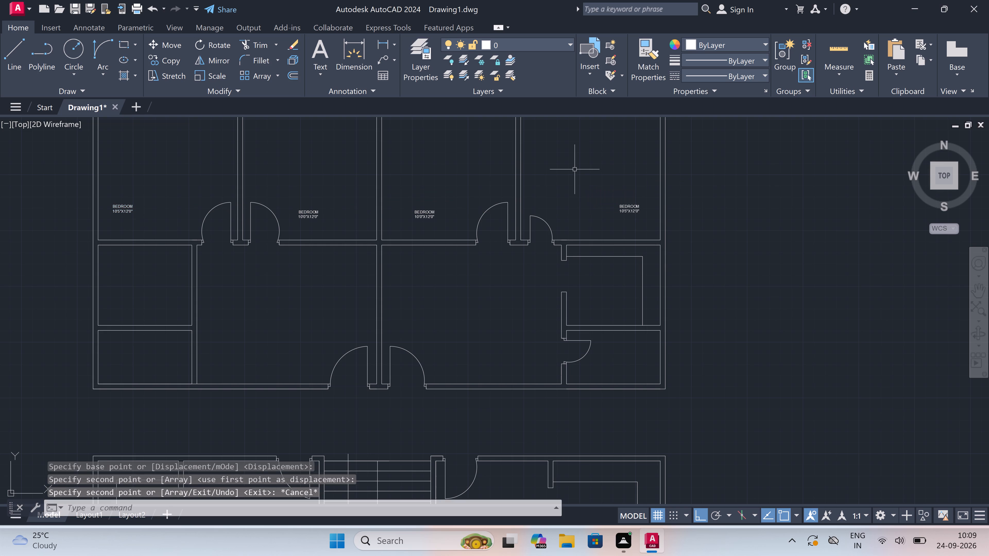
type("MT")
key("space")
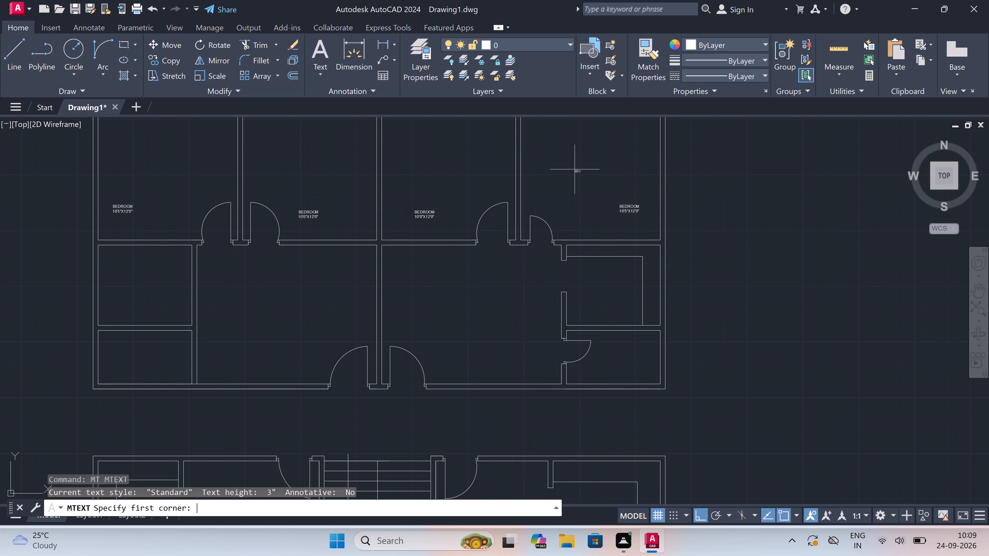
scroll(578, 167, "down", 3)
scroll(574, 199, "up", 2)
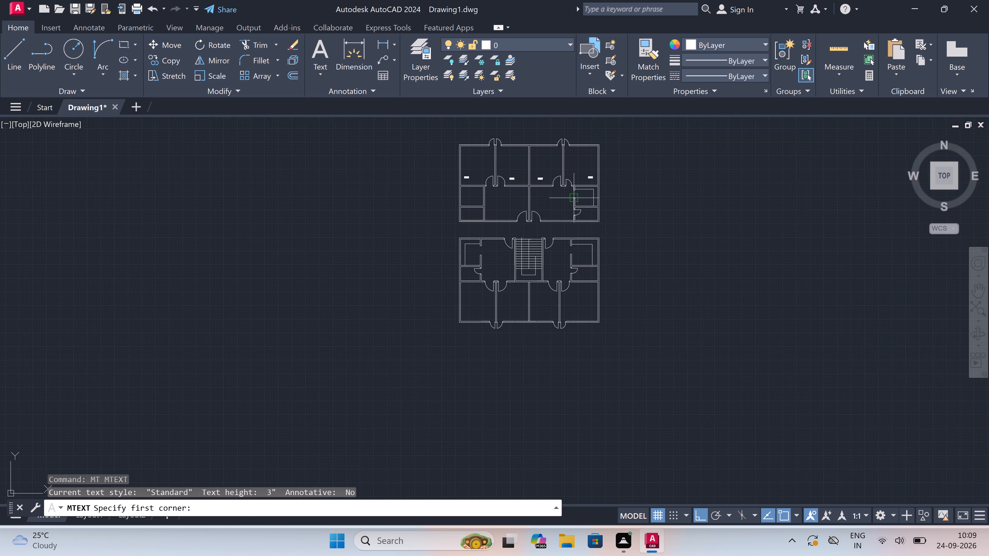
scroll(574, 199, "up", 2)
left_click(626, 186)
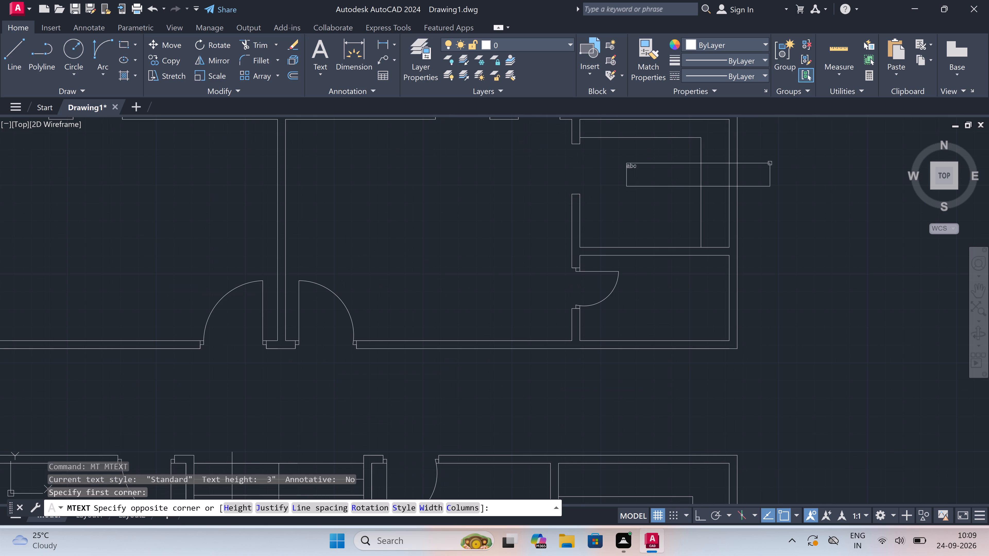
left_click(791, 167)
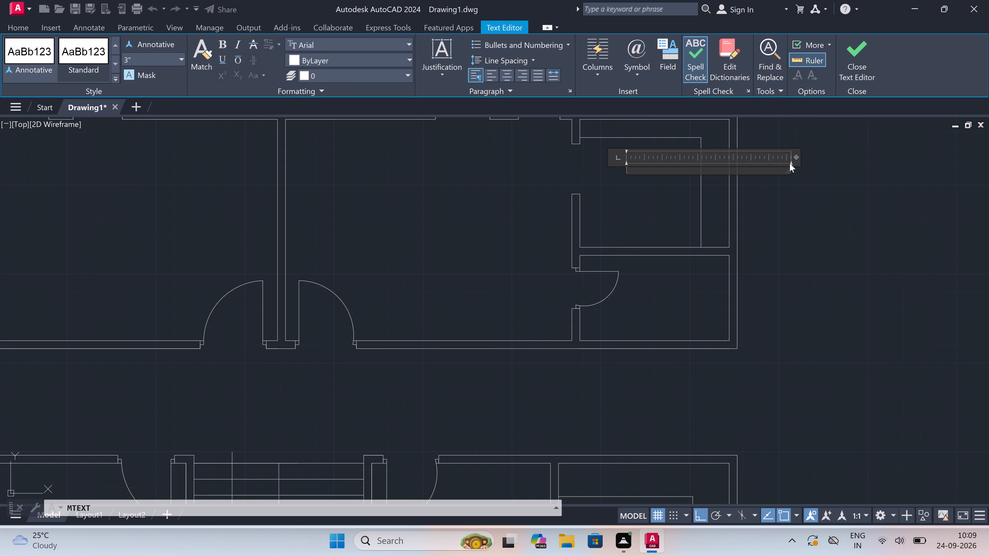
type("KITC")
type("HE")
key("n")
key("Return")
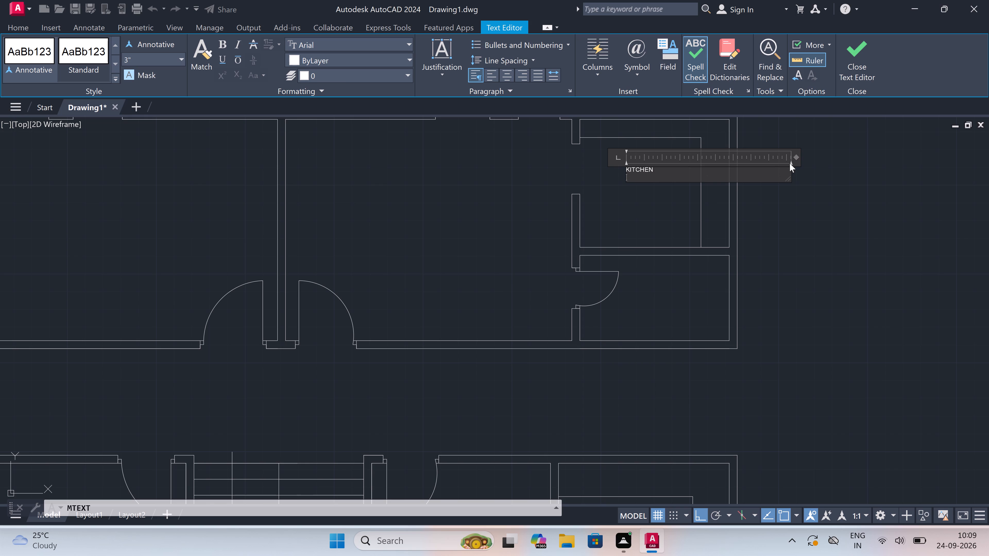
type("7'0\"")
key("x")
type("6'0\"")
left_click(615, 202)
Add a multiline text label TOILET with 7'0"X4'0" on a second line in the small room below the upper plan's kitchen.
scroll(615, 202, "down", 3)
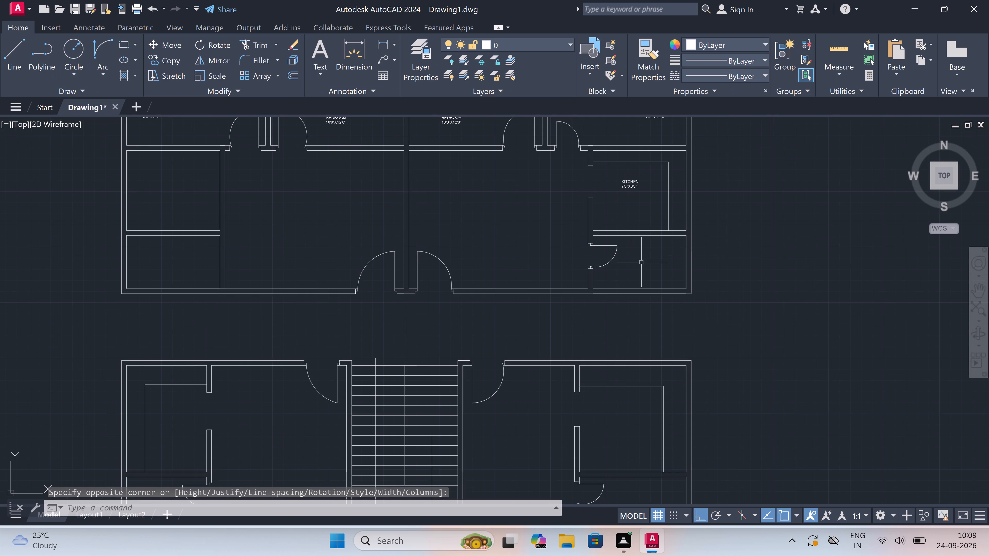
scroll(644, 272, "up", 3)
key("space")
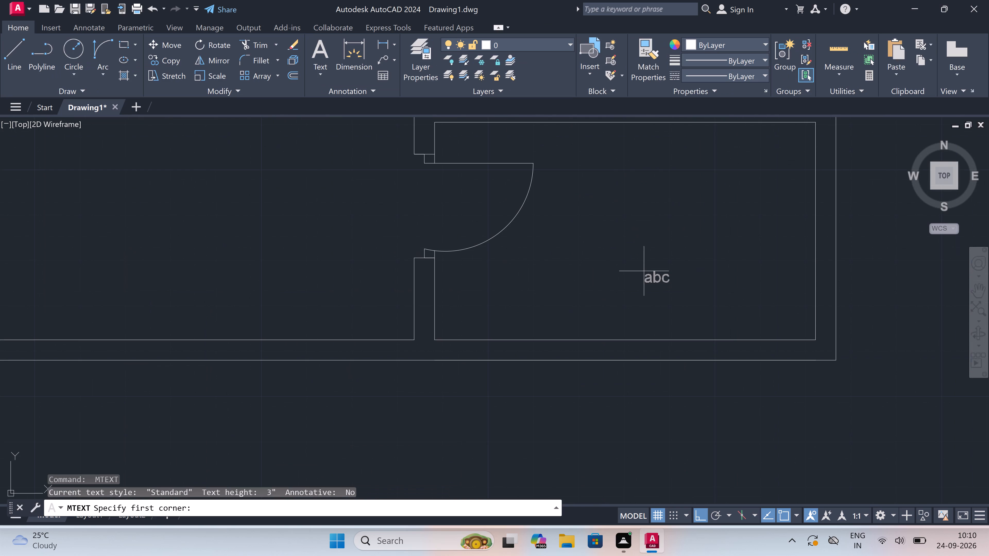
left_click(531, 274)
left_click(798, 277)
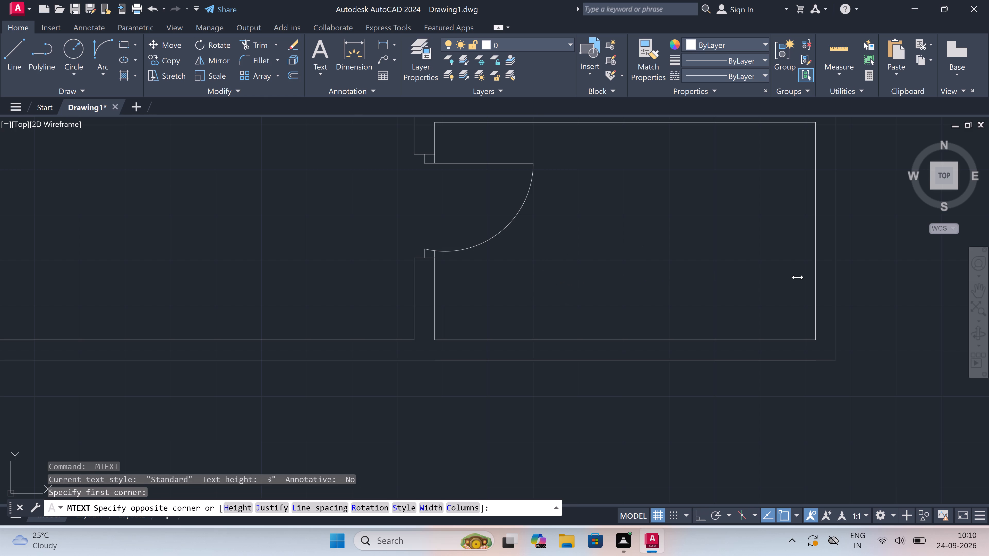
key("t")
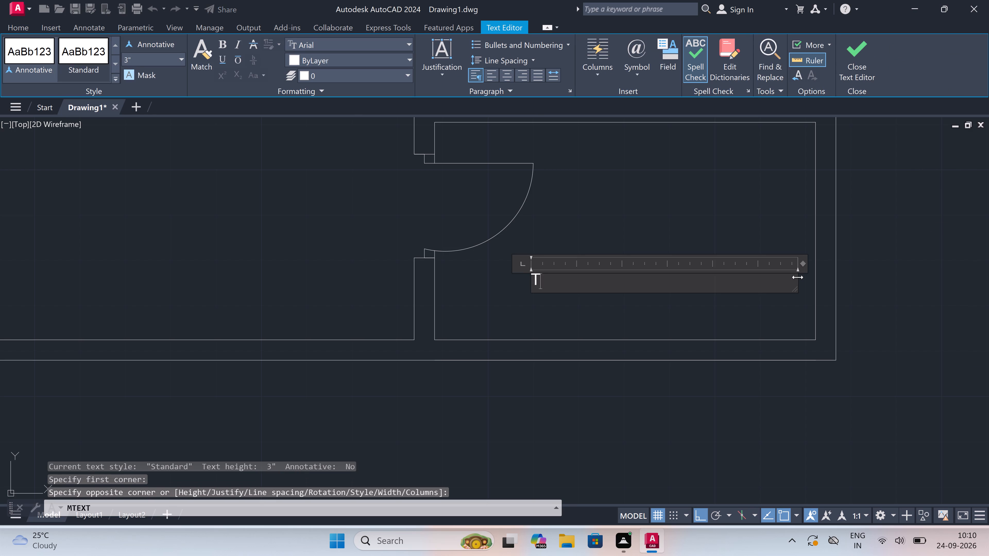
type("OILET")
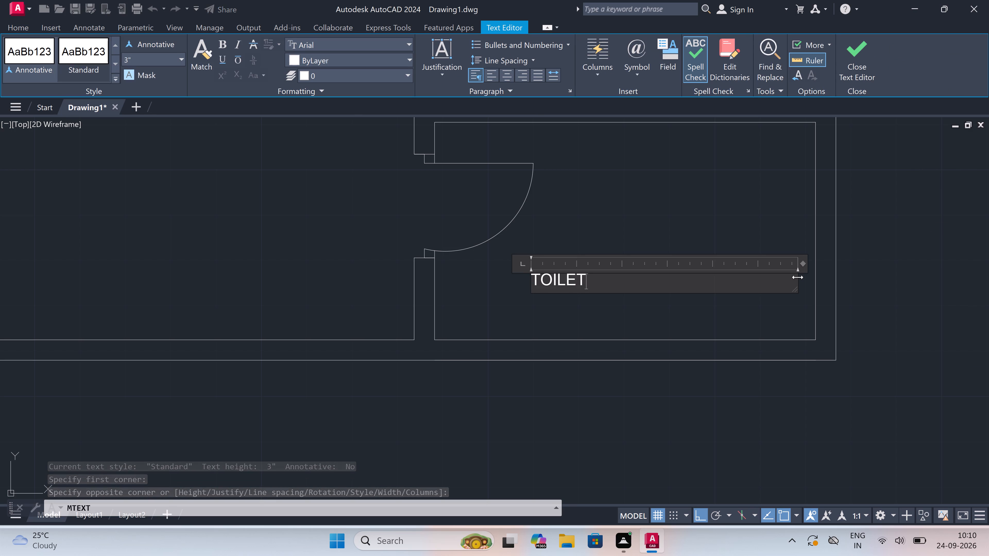
key("Return")
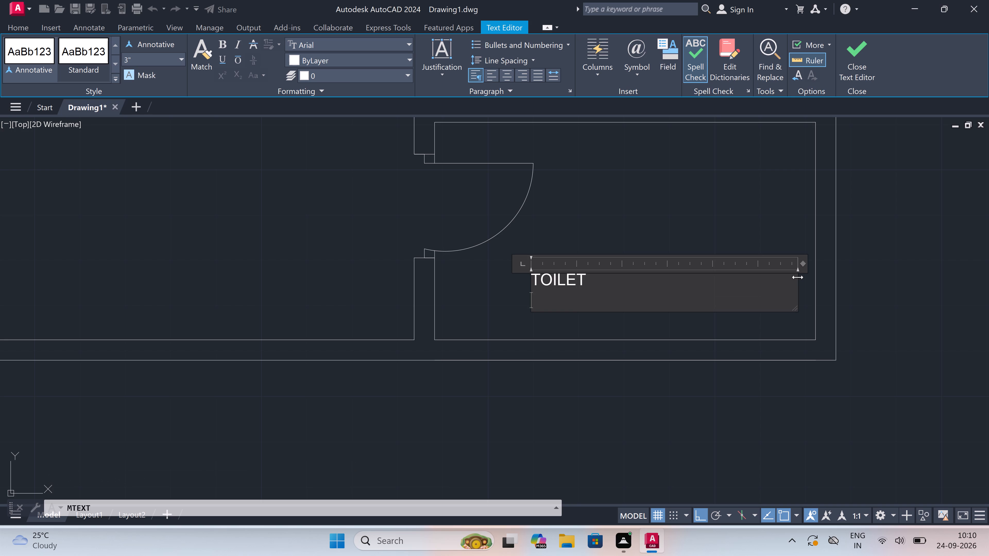
type("7'0")
key("shift+quotedbl")
type("X4'0\"")
left_click(555, 221)
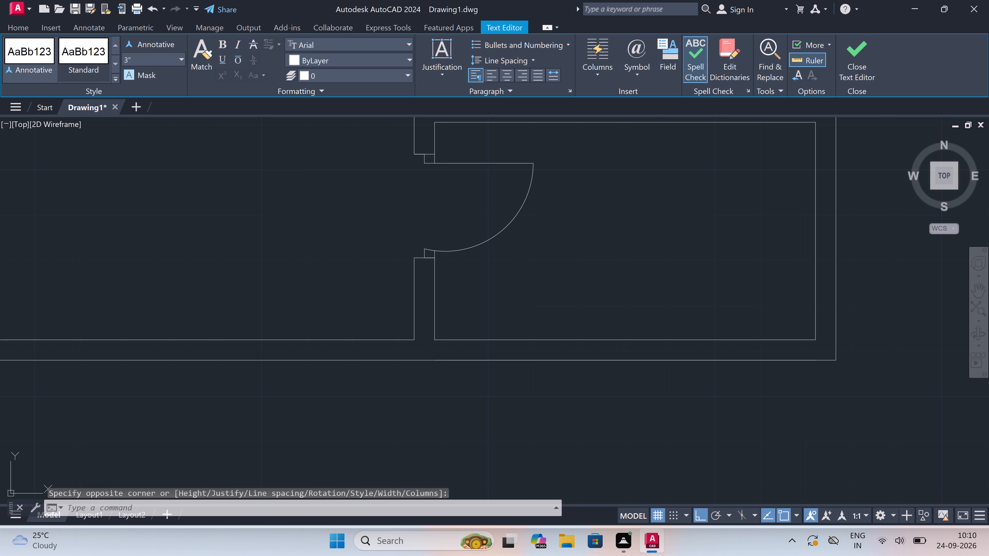
Add a multiline text label DRAWING\DINING with 13'5"X10'5" on a second line in the large room beside the upper plan's kitchen and toilet.
scroll(558, 221, "down", 7)
scroll(535, 220, "up", 3)
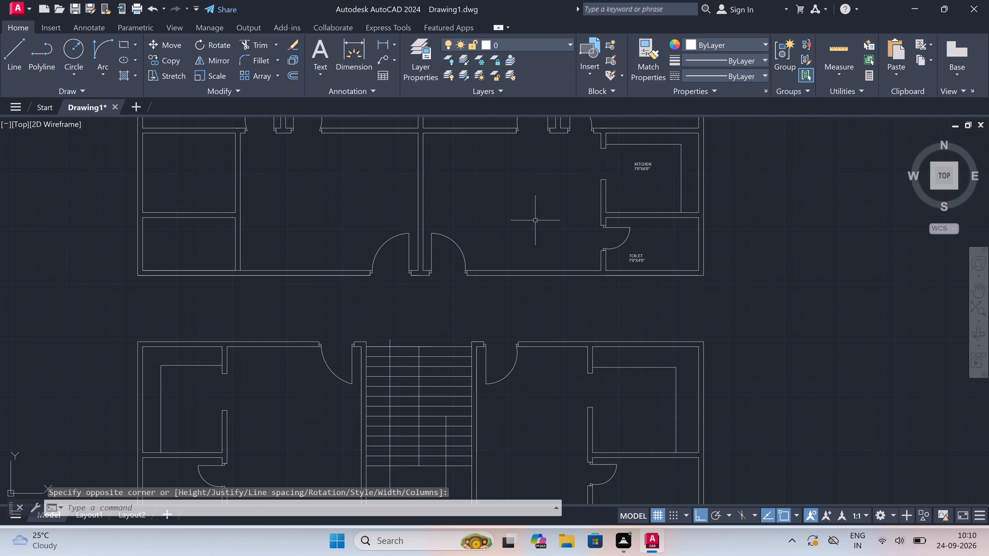
key("space")
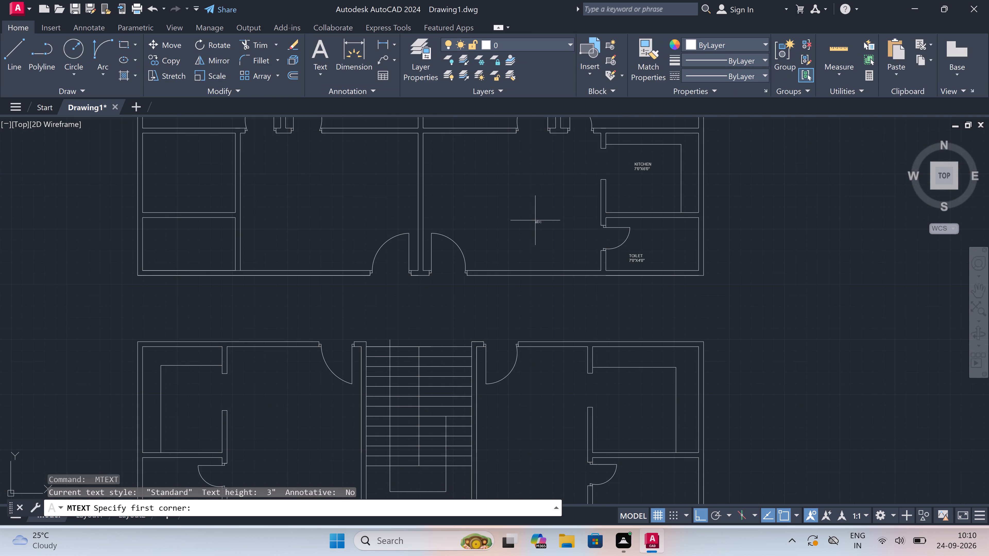
scroll(492, 193, "up", 1)
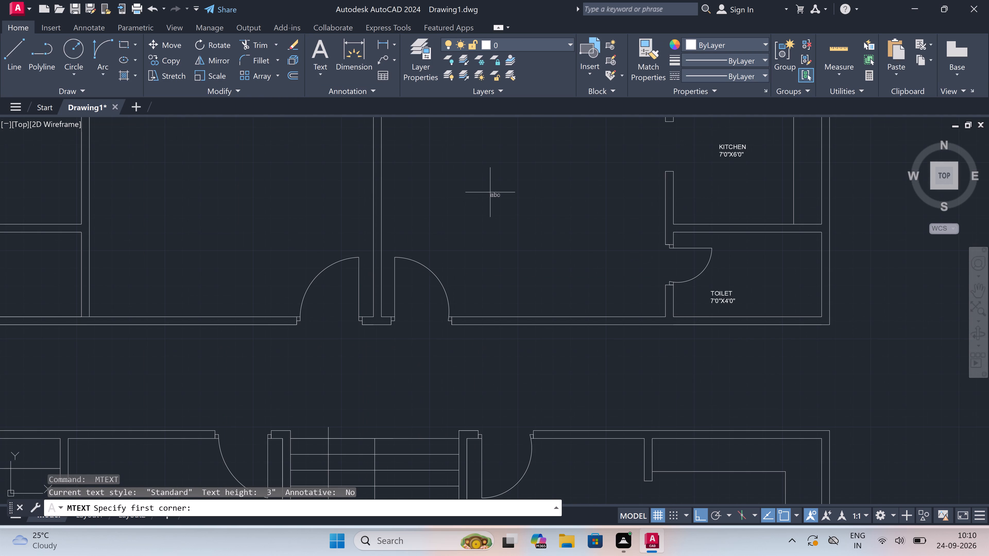
left_click(467, 167)
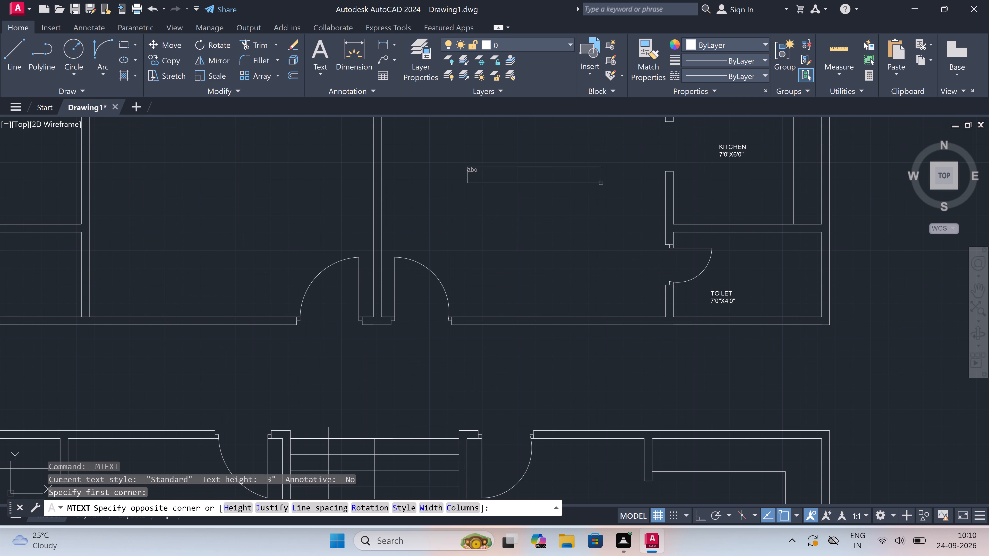
left_click(602, 183)
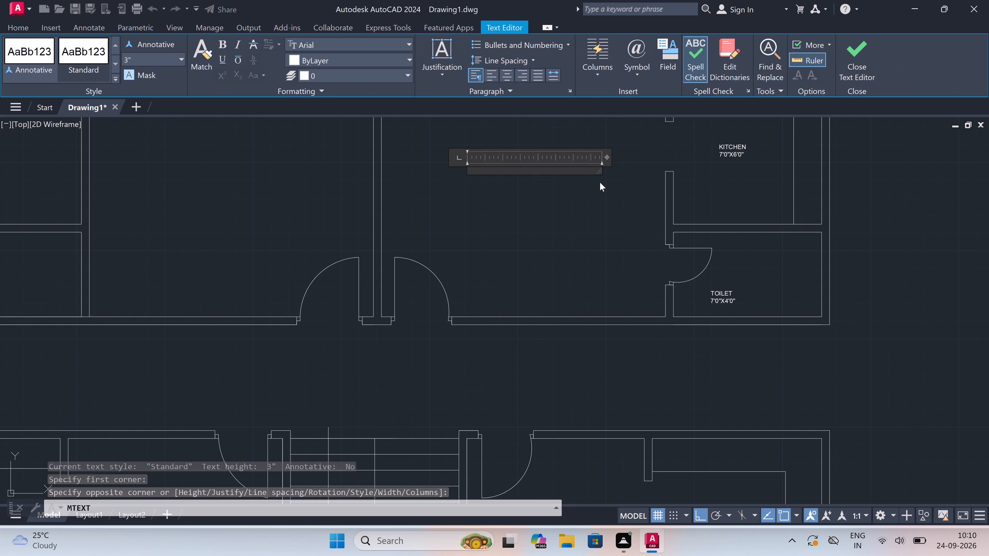
type("DRAWING")
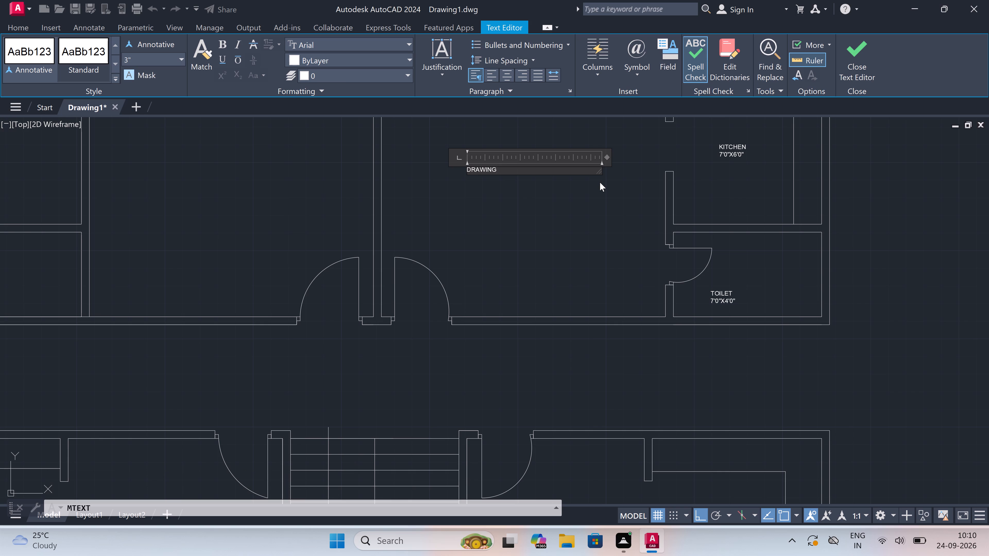
key("backslash")
type("DINING")
key("Return")
type("13'5")
type("\"X")
type("10'")
key("5")
key("shift+quotedbl")
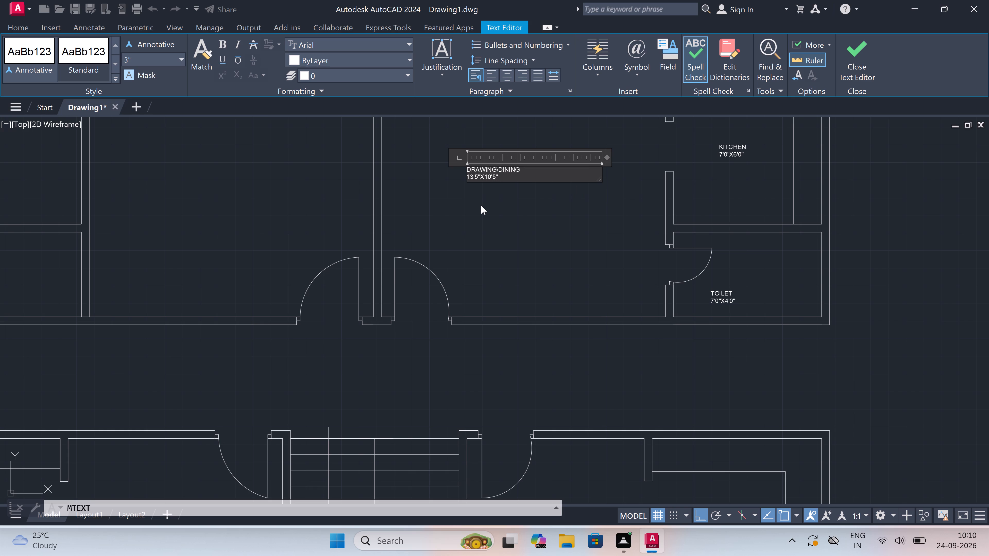
left_click(480, 206)
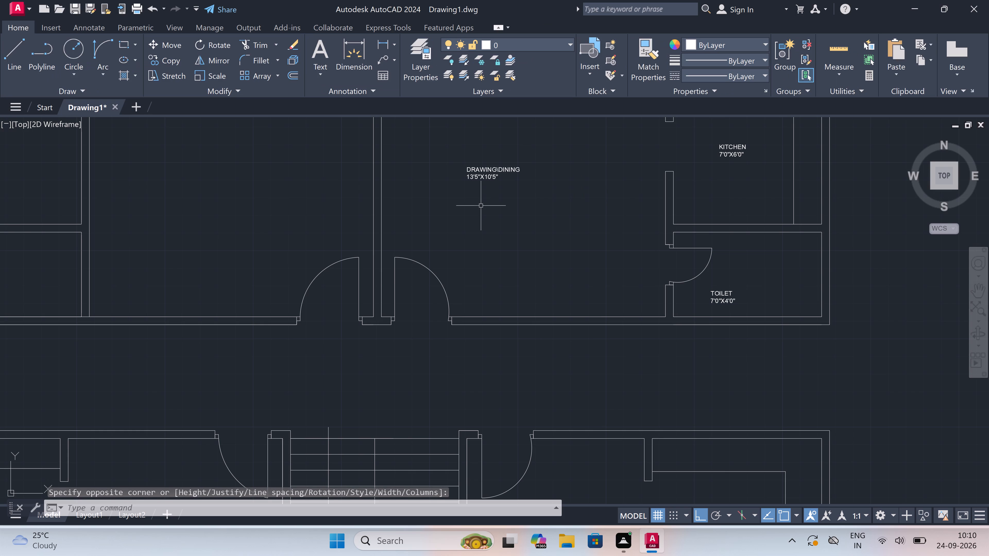
Copy the DRAWING\DINING 13'5"X10'5" label horizontally into the adjacent large room of the upper plan.
left_click(491, 172)
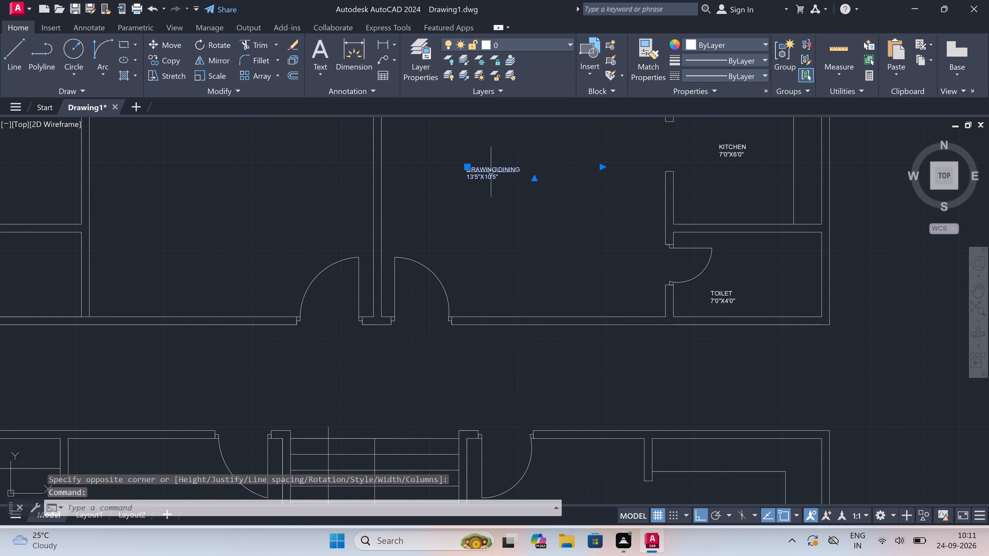
left_click(170, 61)
left_click_drag(500, 168, 496, 168)
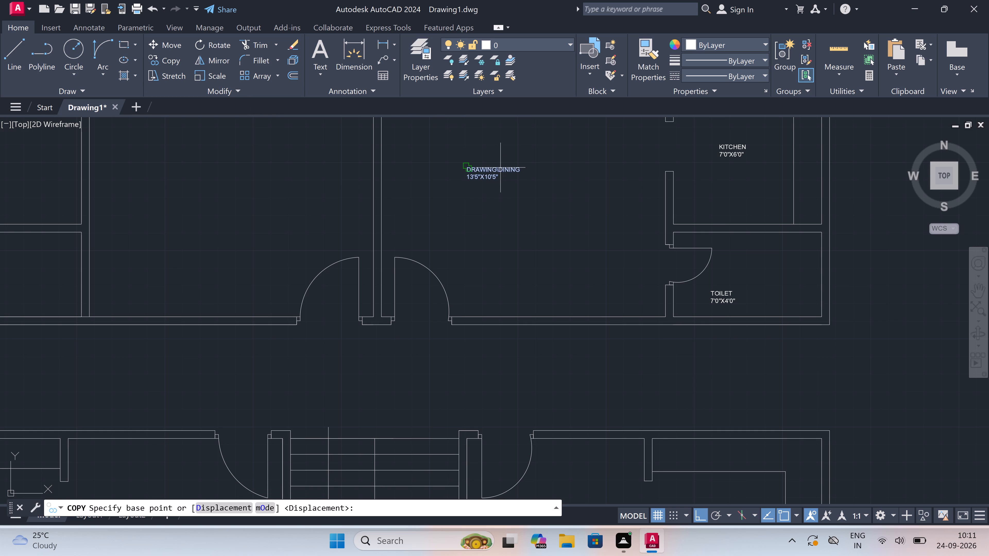
left_click(238, 151)
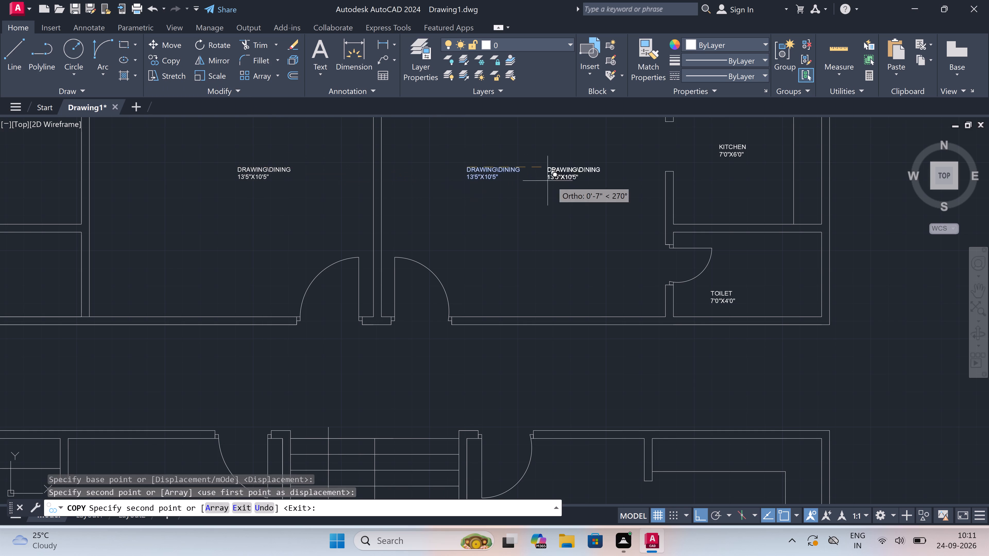
Draw two short lines across the wall between the upper plan's unlabelled upper side room and the adjacent DRAWING\DINING room, marking an opening.
scroll(569, 177, "down", 5)
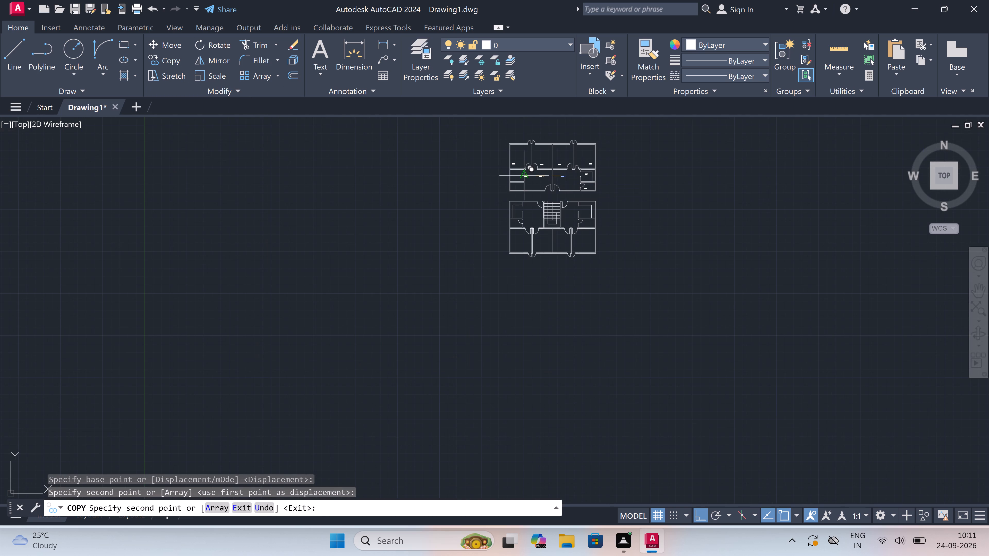
key("Escape")
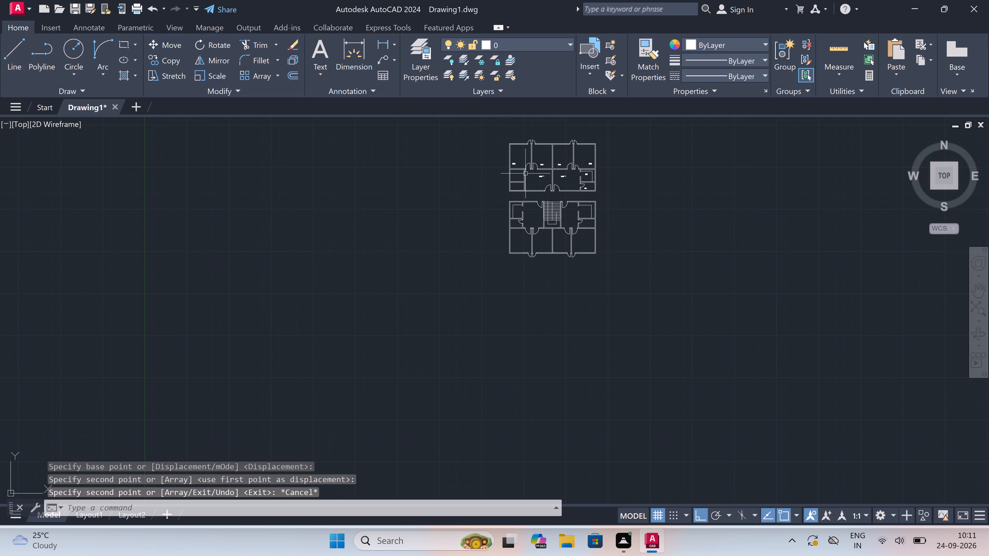
scroll(524, 177, "up", 3)
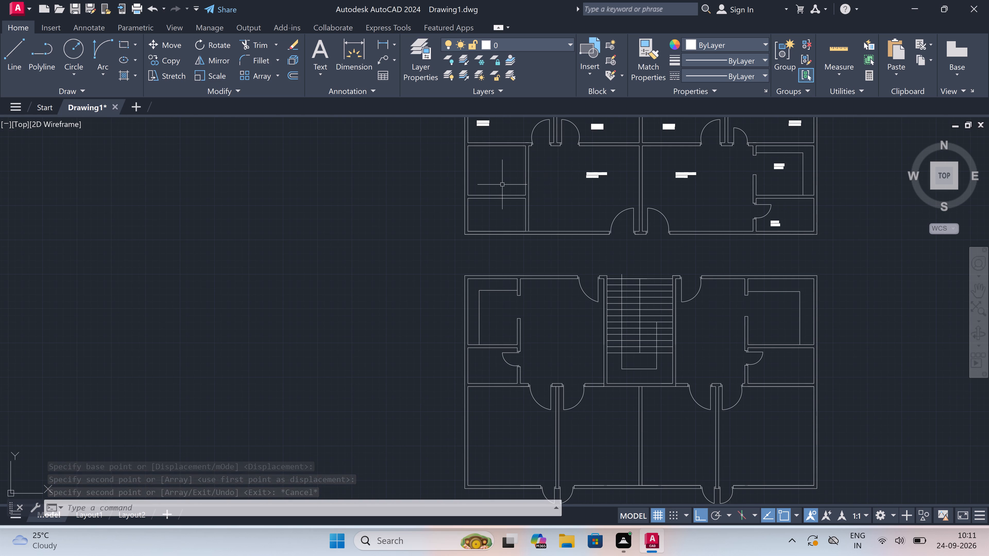
scroll(511, 179, "up", 1)
scroll(513, 179, "down", 2)
scroll(509, 153, "up", 2)
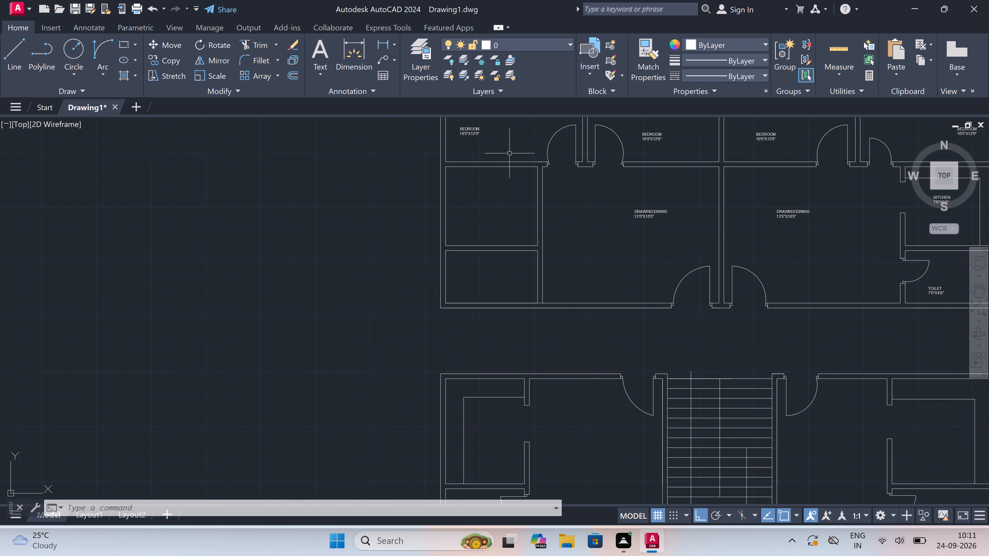
key("l")
key("space")
scroll(538, 189, "up", 2)
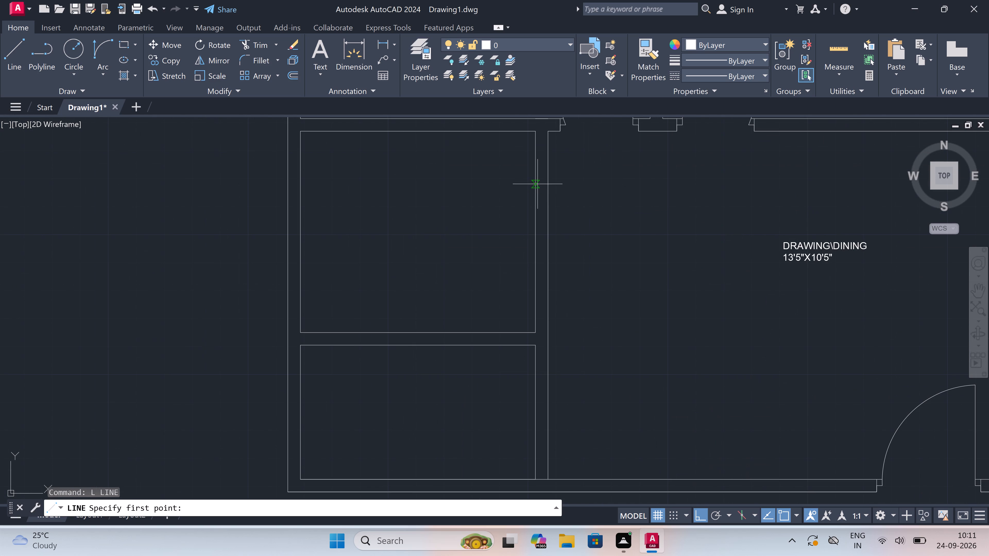
left_click(536, 186)
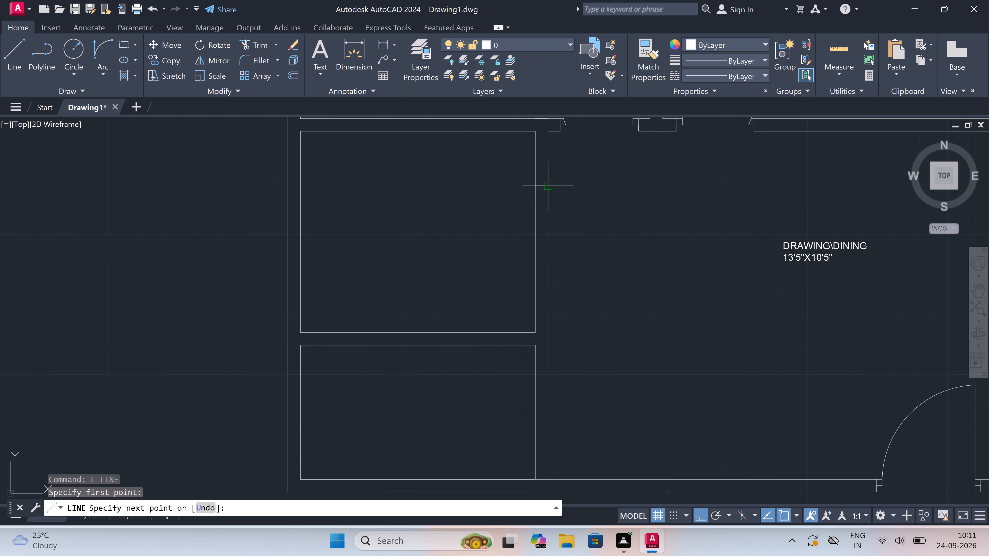
left_click(548, 188)
key("Escape")
key("Escape")
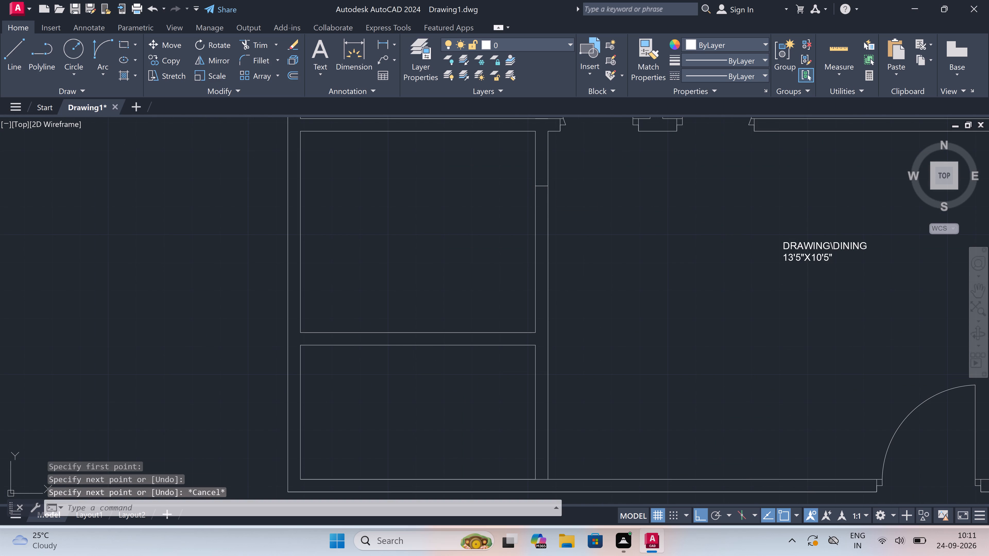
key("space")
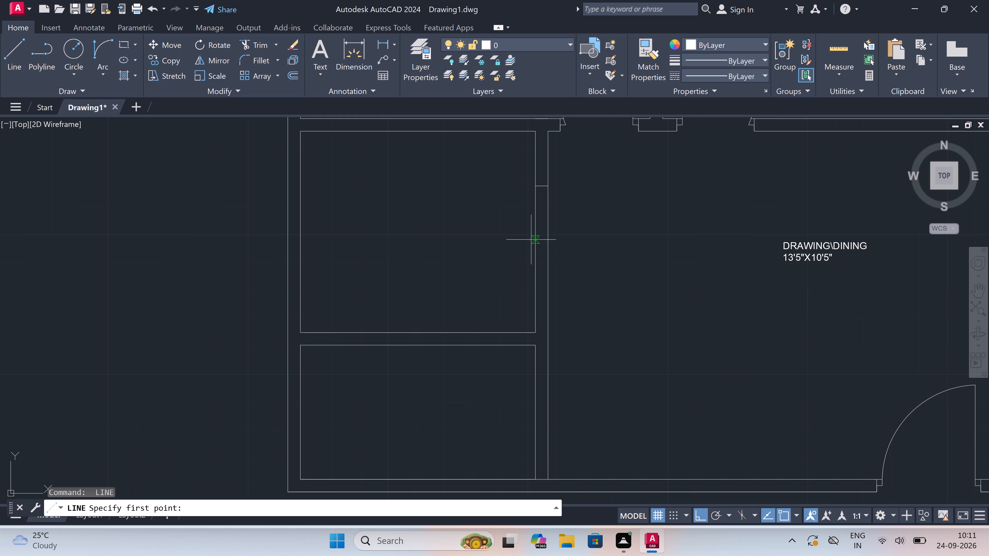
left_click(537, 249)
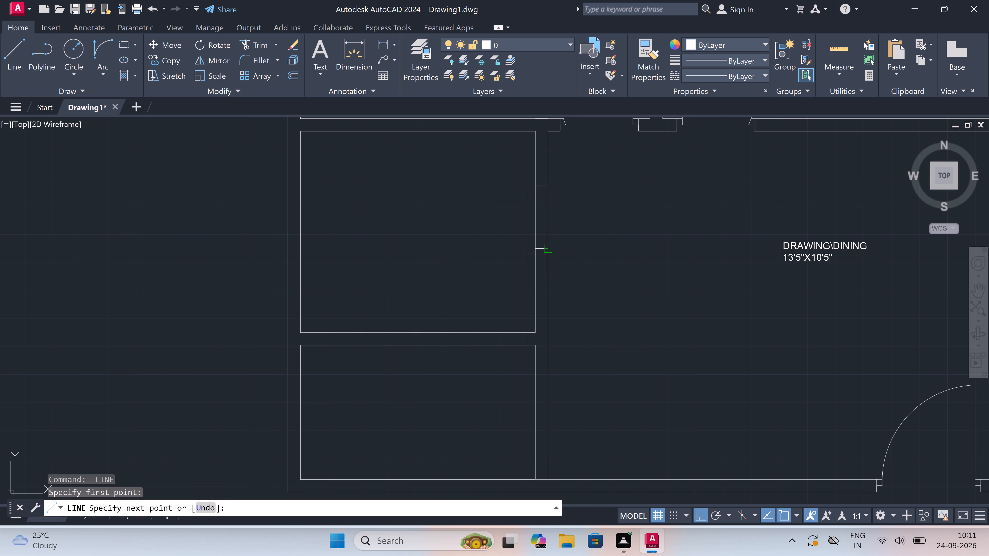
left_click(546, 253)
key("Escape")
Draw an L-shaped counter outline in that side room, about 5'-10" along the top, ending at the wall below.
key("space")
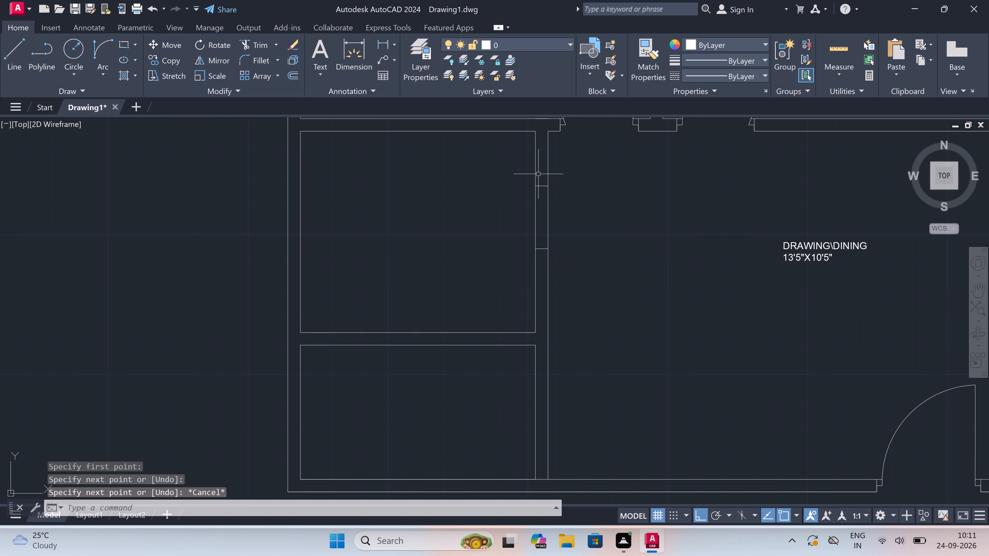
left_click(537, 168)
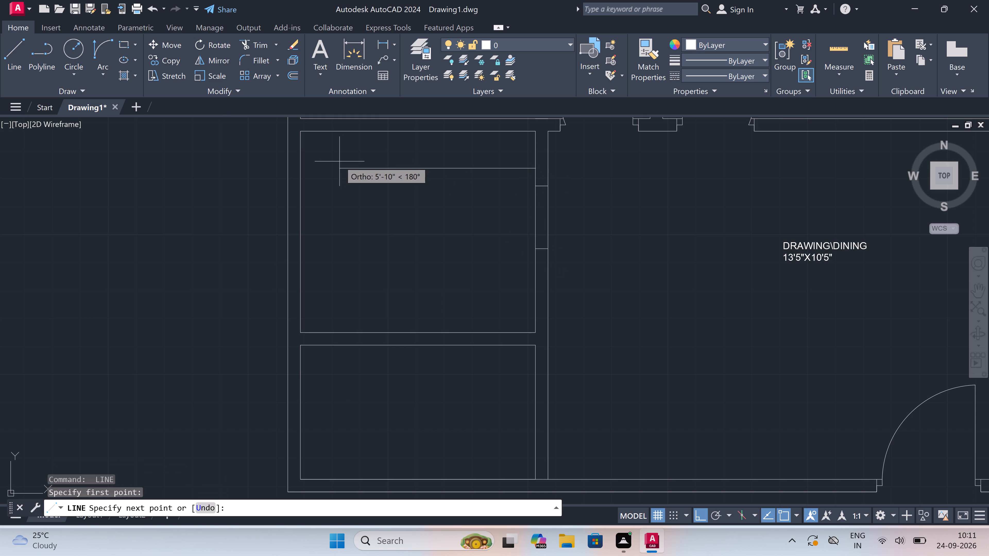
left_click(339, 162)
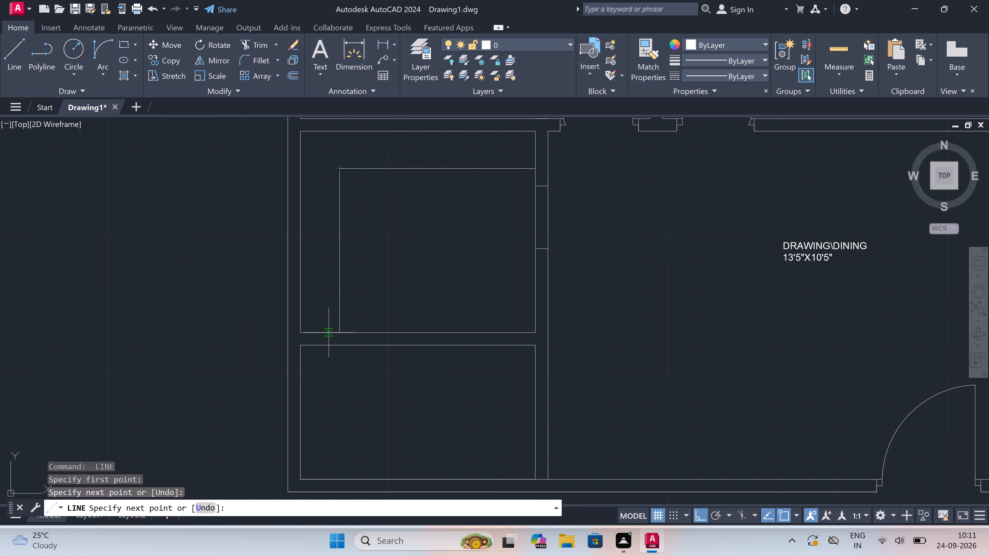
left_click(335, 334)
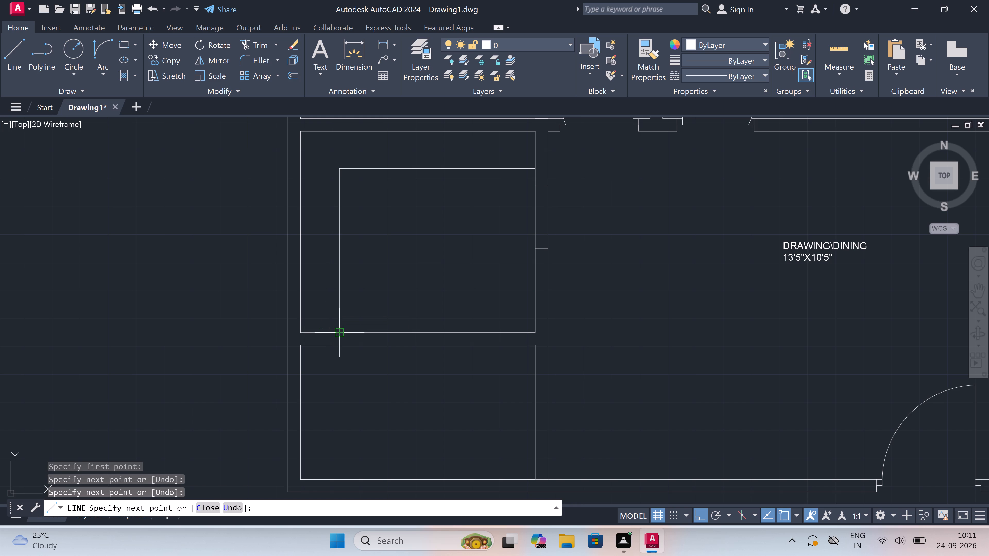
key("Escape")
Trim the wall lines between the two short lines to clear the opening beside the new counter.
key("t")
key("r")
key("space")
left_click_drag(401, 265, 417, 256)
left_click(596, 213)
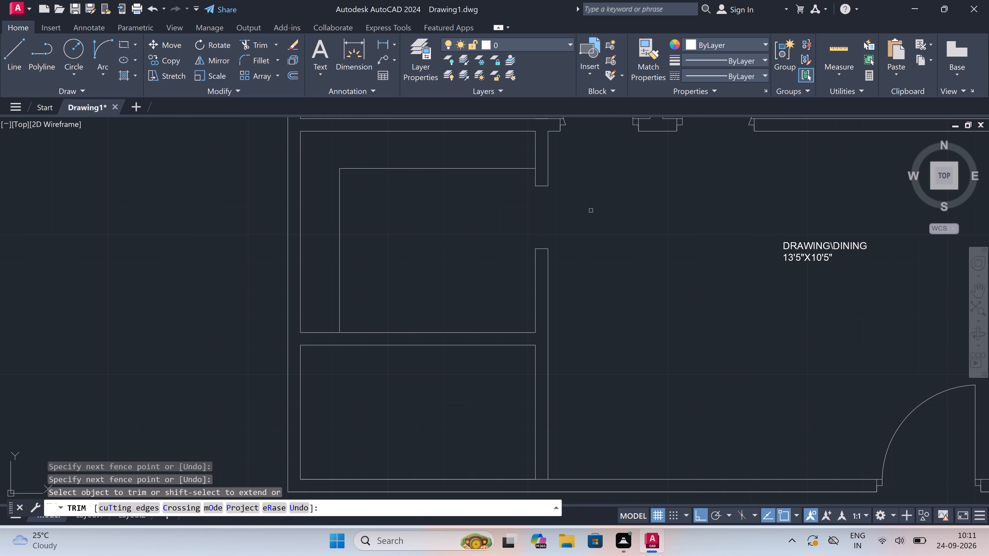
key("Escape")
Copy the KITCHEN 7'0"X6'0" and TOILET 7'0"X4'0" labels together horizontally into the matching rooms on the upper plan's opposite side.
scroll(574, 214, "down", 4)
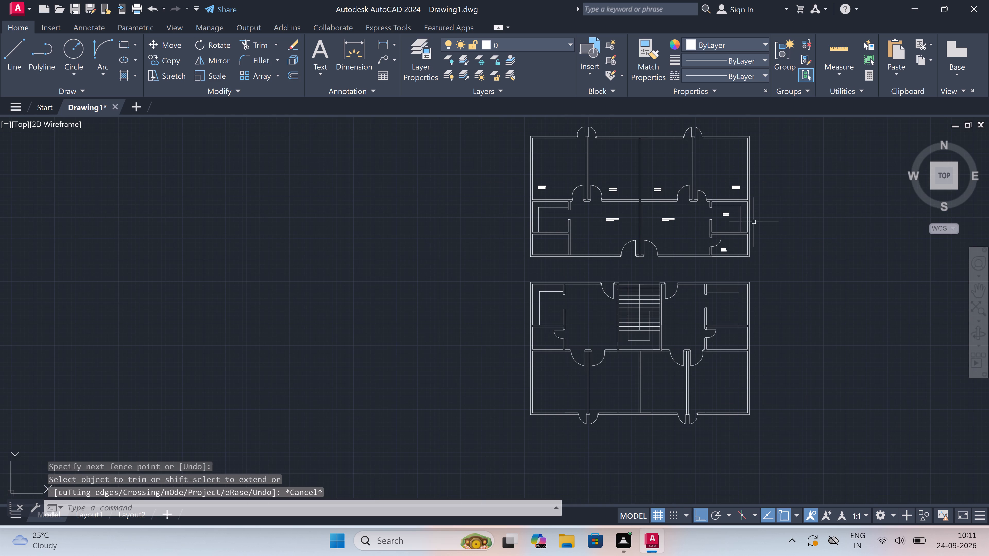
scroll(725, 217, "up", 2)
left_click(725, 213)
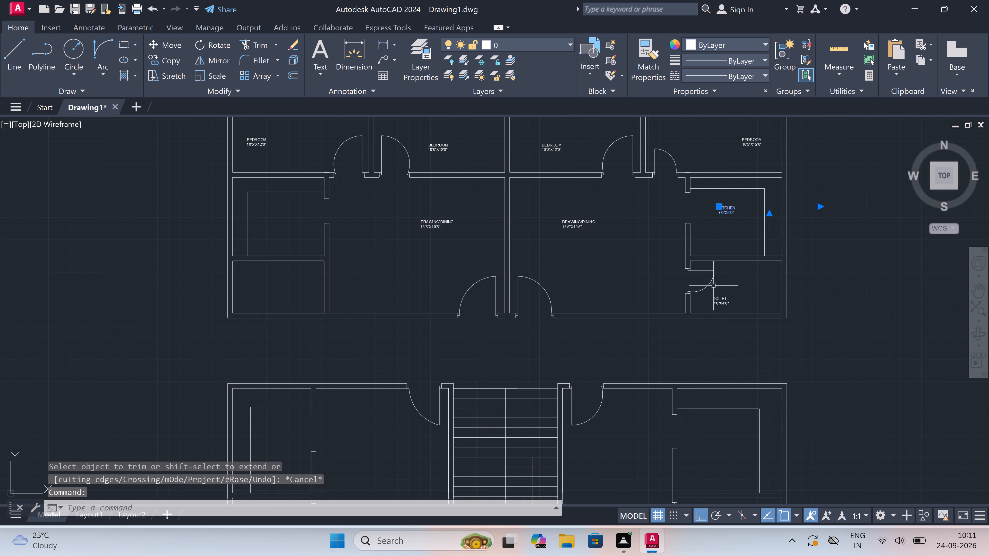
left_click(723, 302)
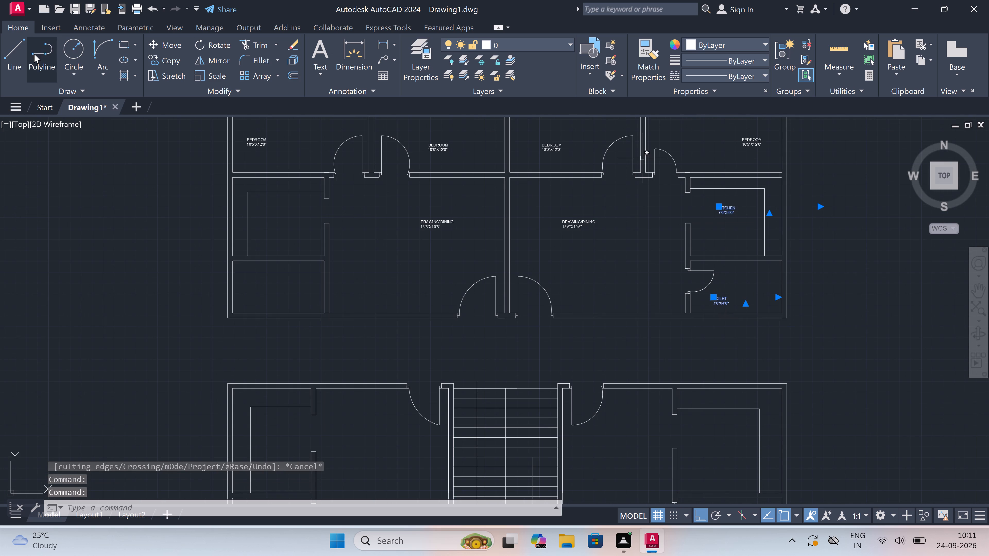
left_click(167, 58)
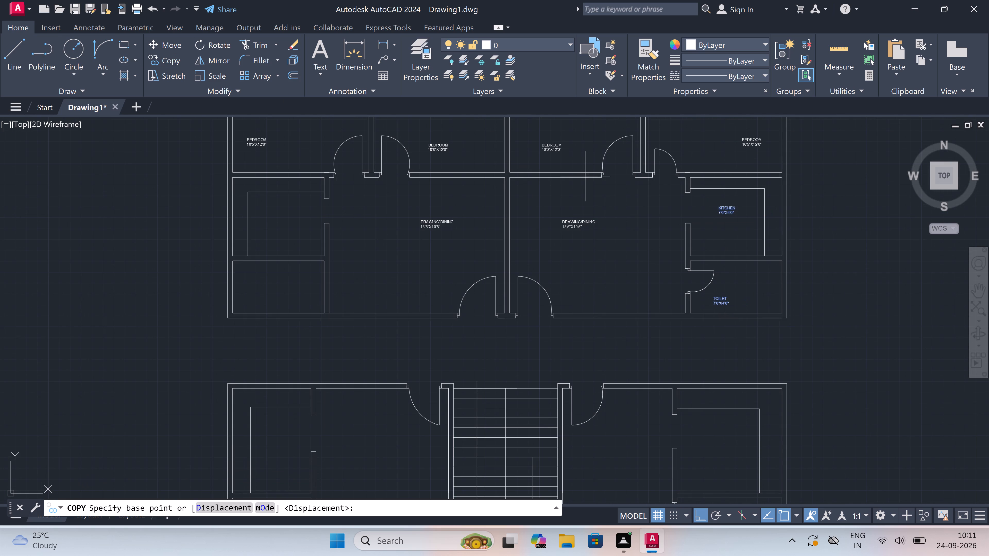
left_click(728, 211)
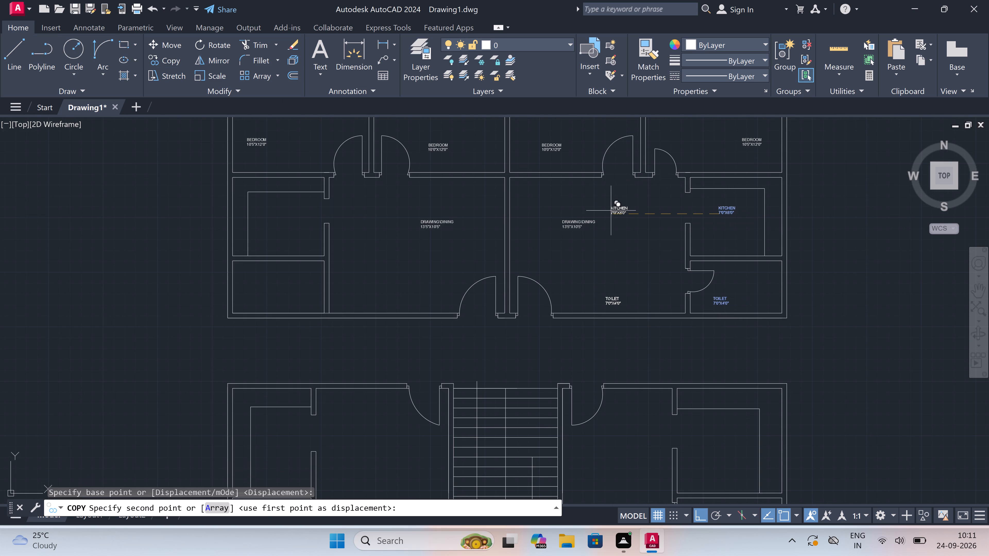
scroll(374, 238, "down", 3)
scroll(356, 227, "up", 3)
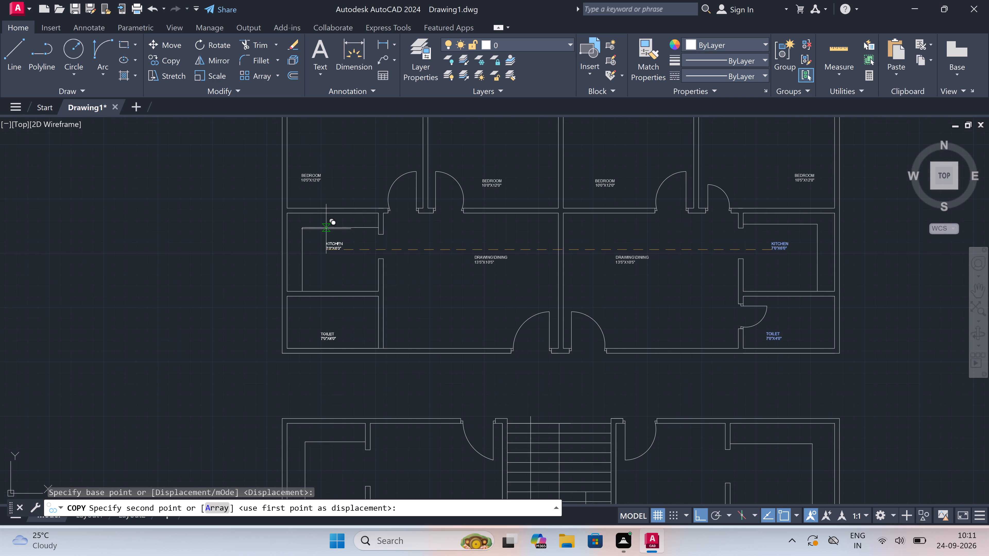
left_click(326, 229)
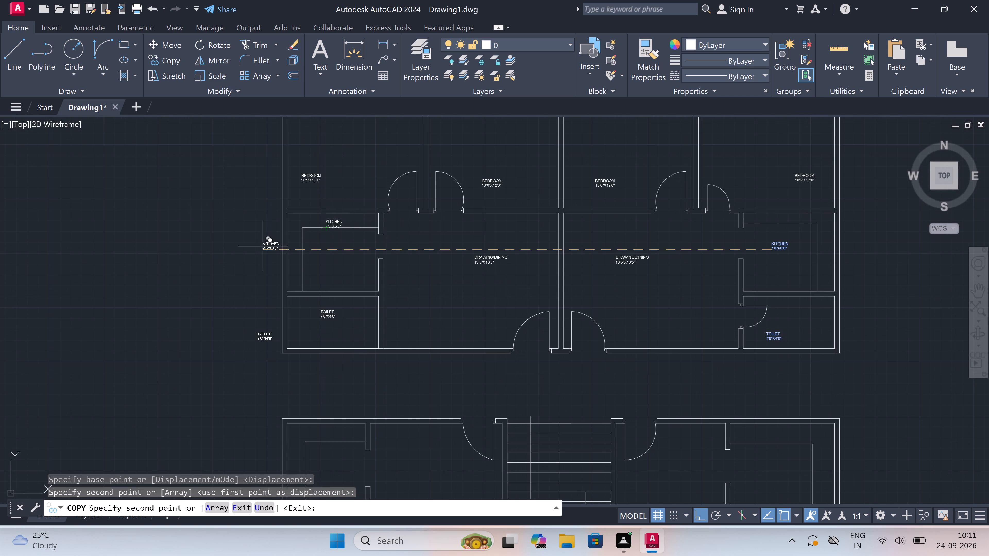
scroll(263, 246, "up", 3)
key("ctrl+z")
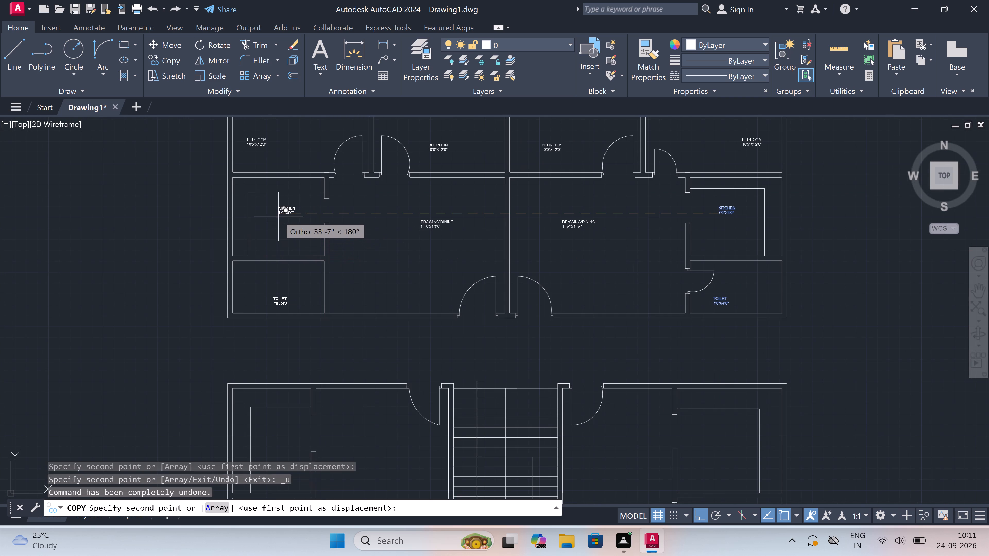
left_click(279, 210)
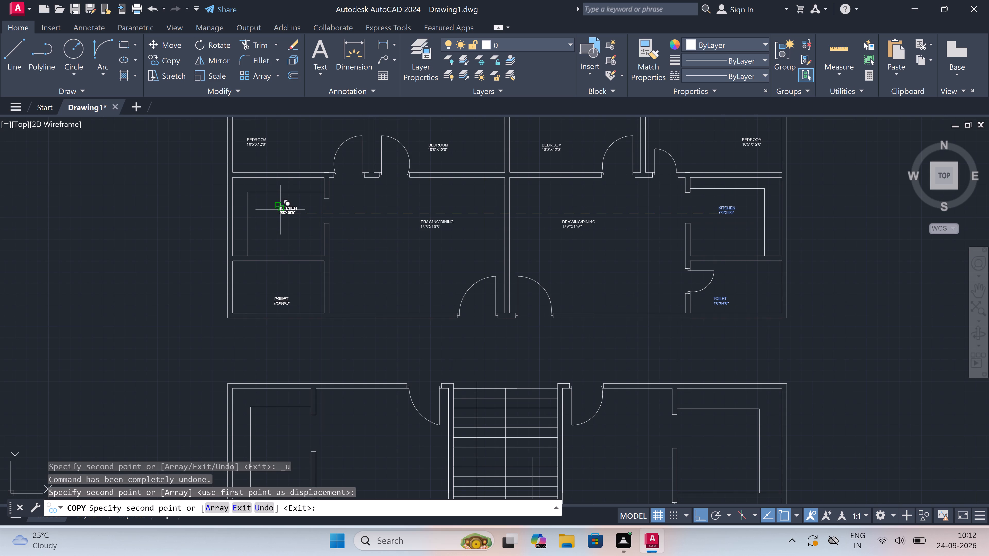
key("Escape")
Copy the upper plan's four BEDROOM labels together straight down about 36' into the lower plan's four bedrooms.
scroll(320, 194, "down", 2)
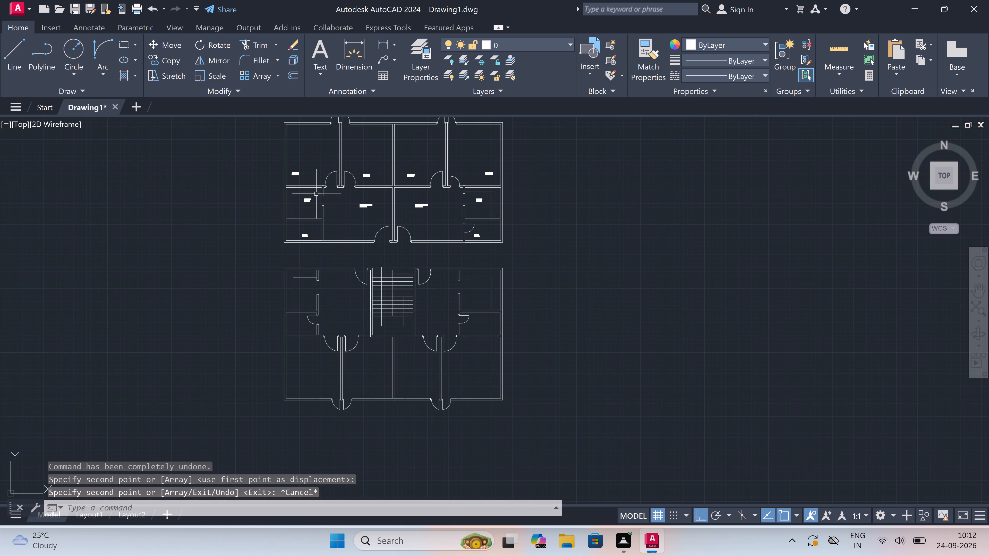
scroll(285, 198, "down", 2)
scroll(249, 196, "up", 3)
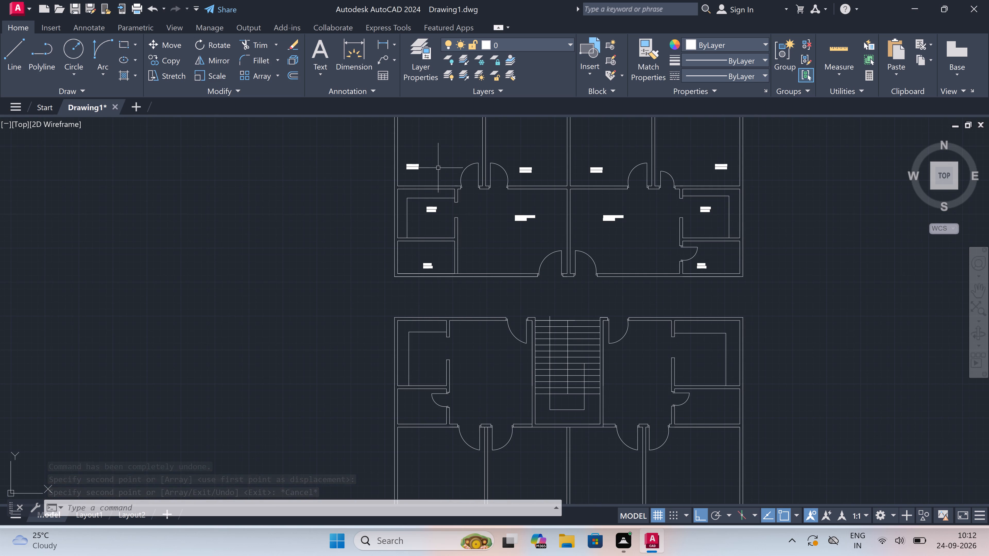
scroll(435, 168, "down", 2)
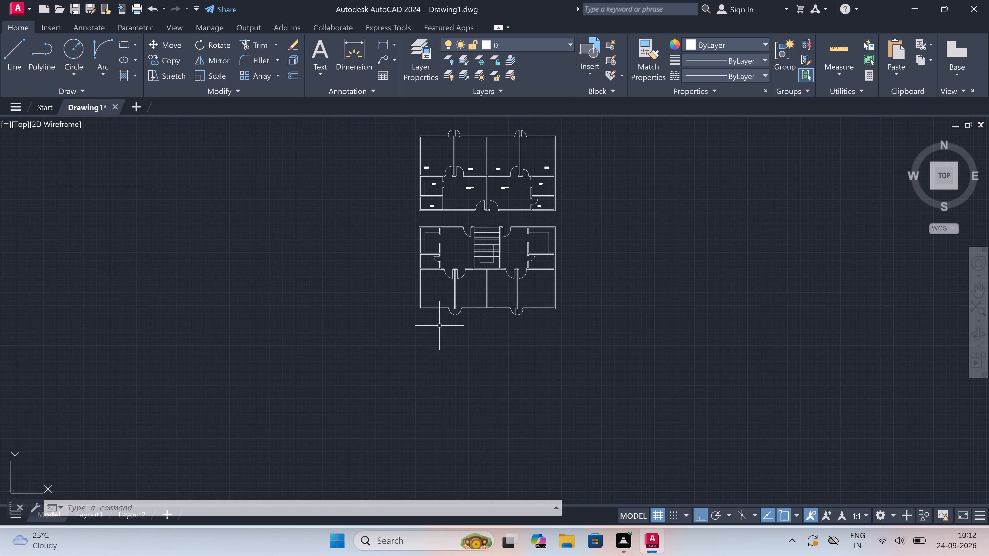
scroll(438, 309, "down", 2)
scroll(426, 245, "up", 3)
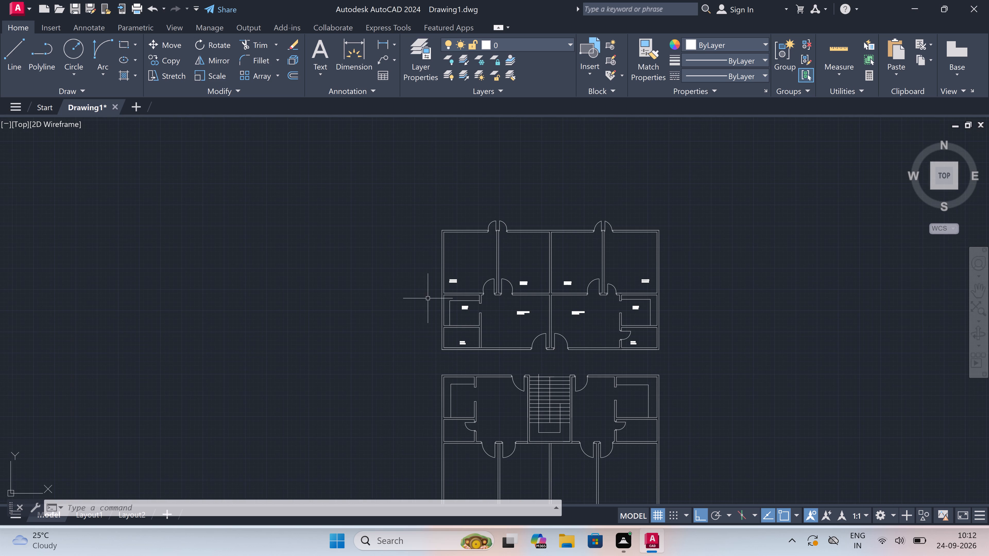
scroll(438, 318, "up", 2)
left_click(465, 219)
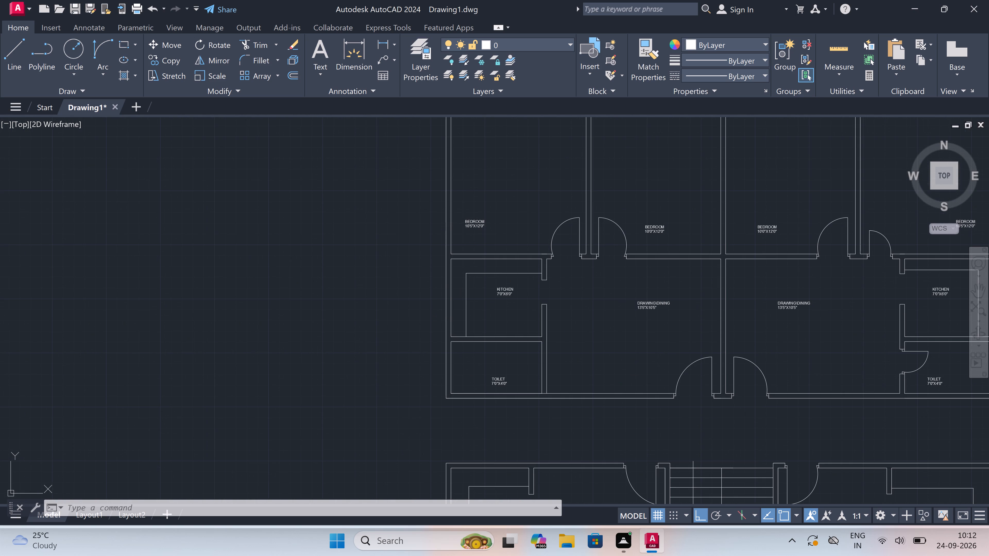
left_click(655, 226)
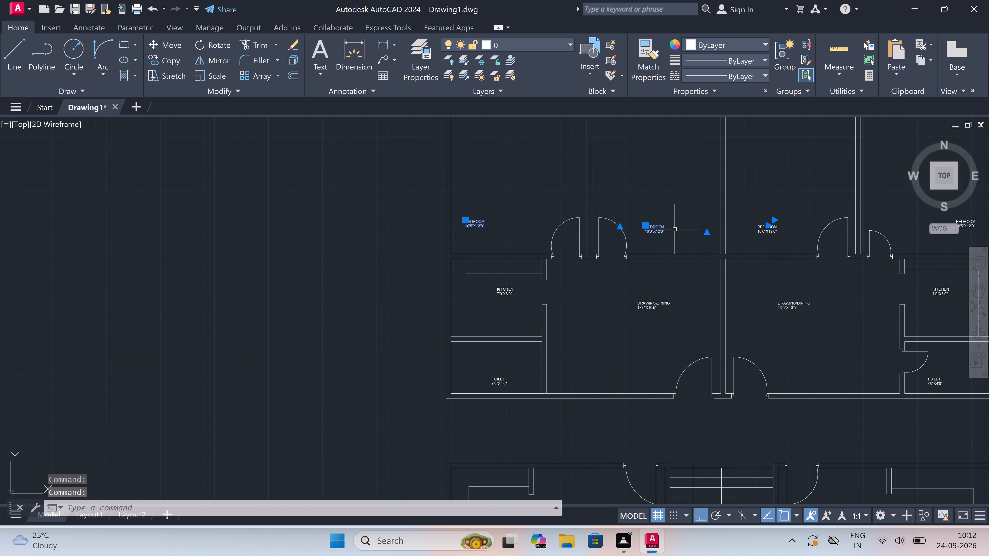
left_click(766, 232)
scroll(513, 238, "down", 3)
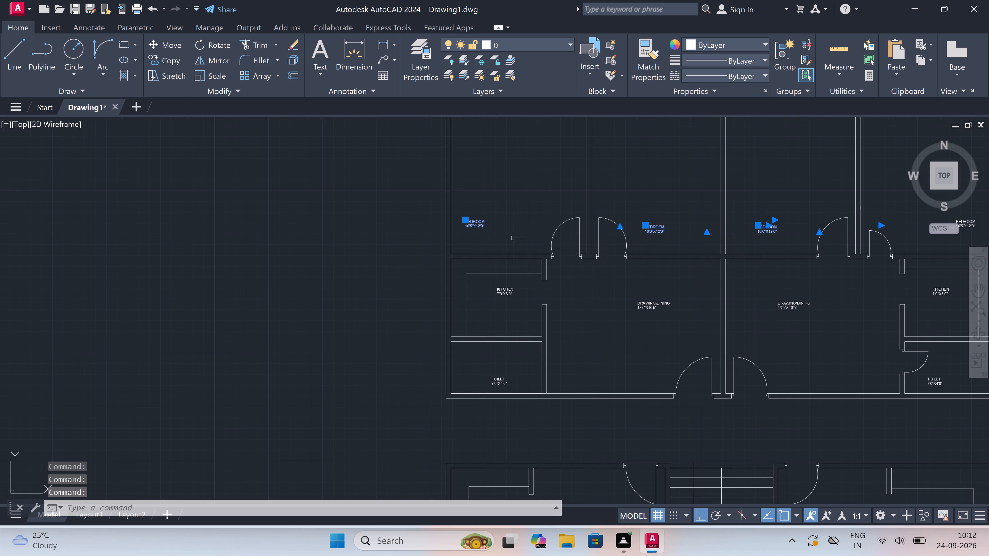
scroll(630, 233, "up", 3)
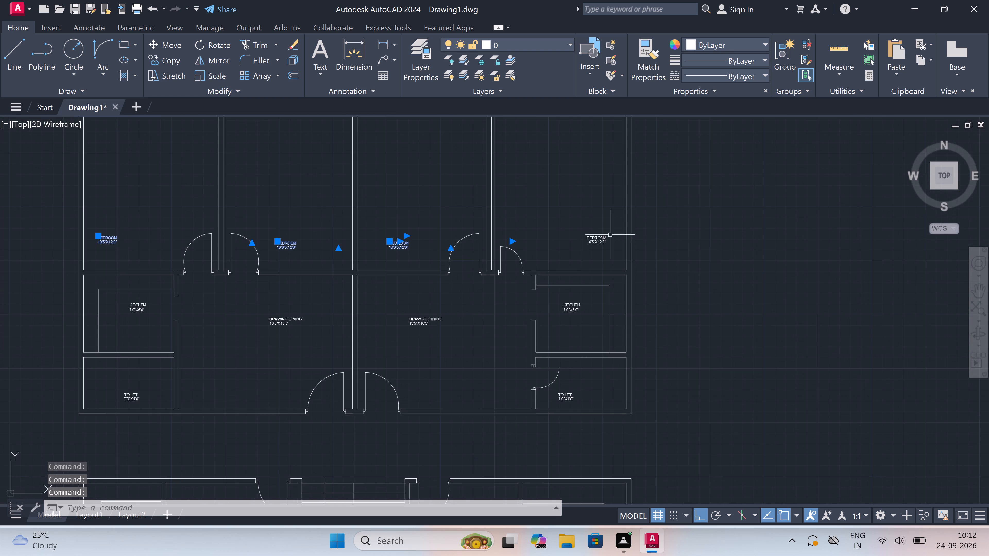
scroll(580, 241, "up", 1)
left_click(594, 237)
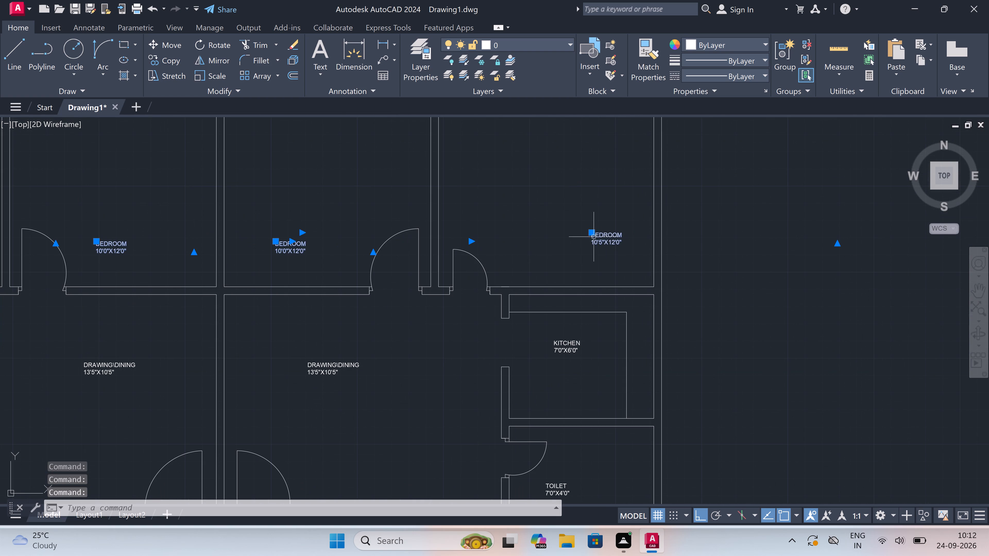
left_click(157, 56)
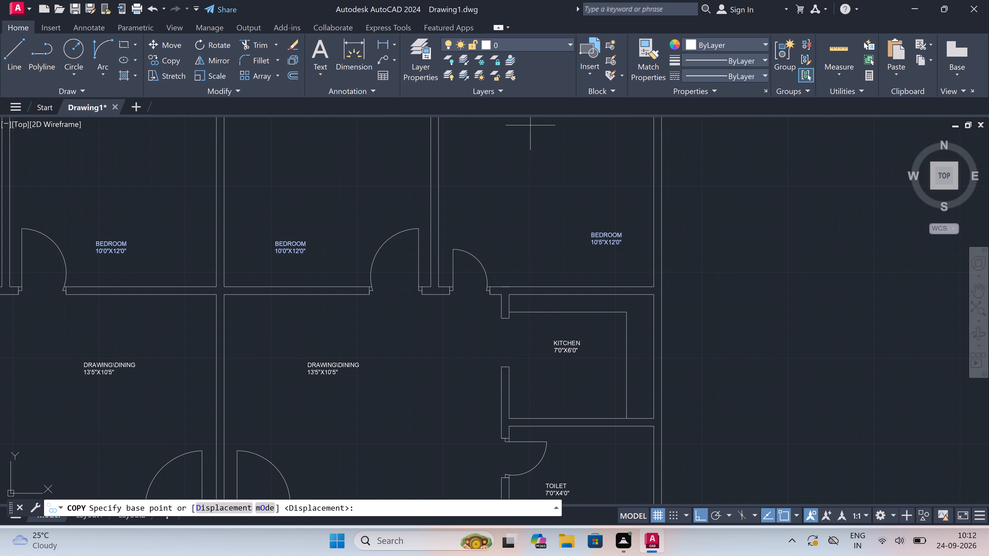
left_click(289, 246)
scroll(331, 185, "down", 3)
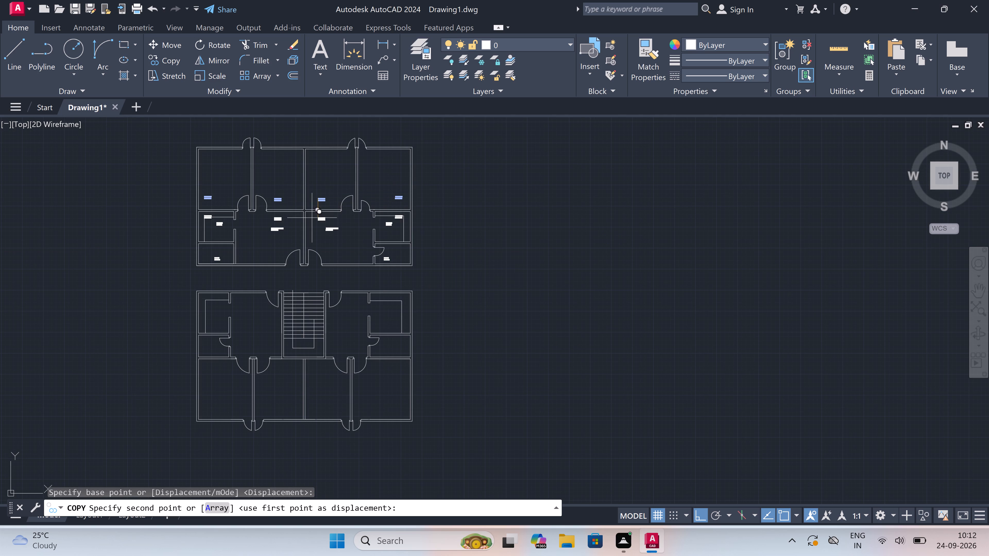
scroll(299, 400, "up", 2)
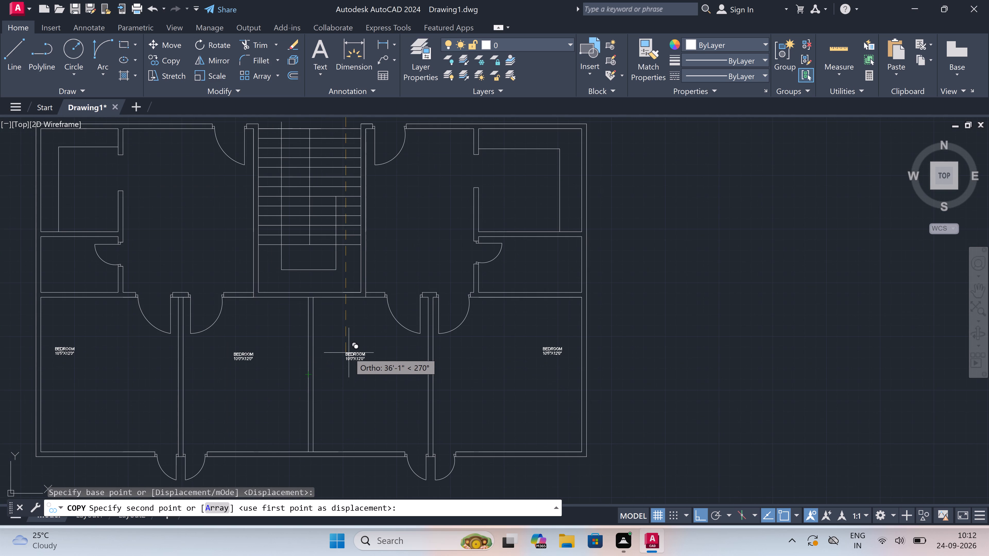
left_click(349, 352)
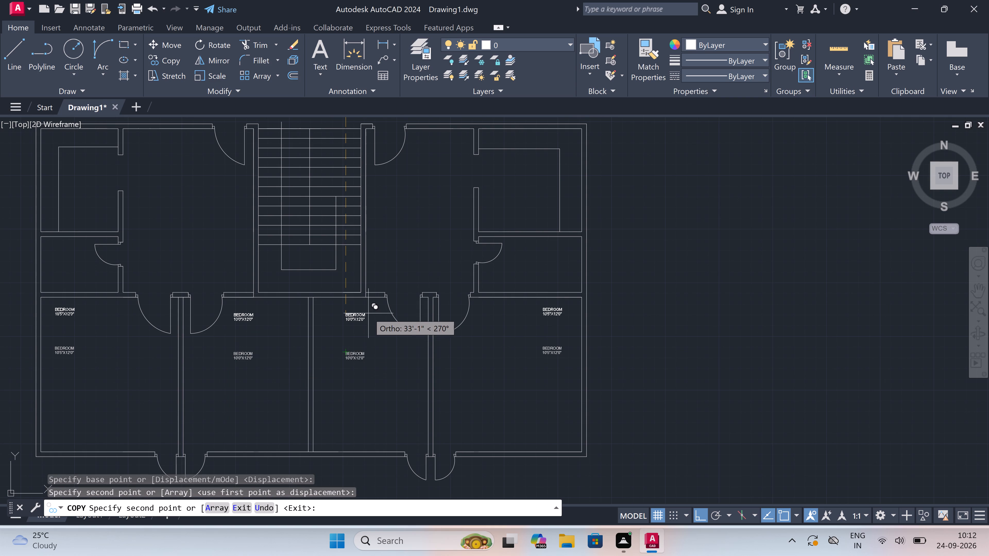
key("Escape")
Copy the KITCHEN 7'0"X6'0" label straight down from the upper plan into the matching counter room of the lower plan.
scroll(368, 312, "down", 4)
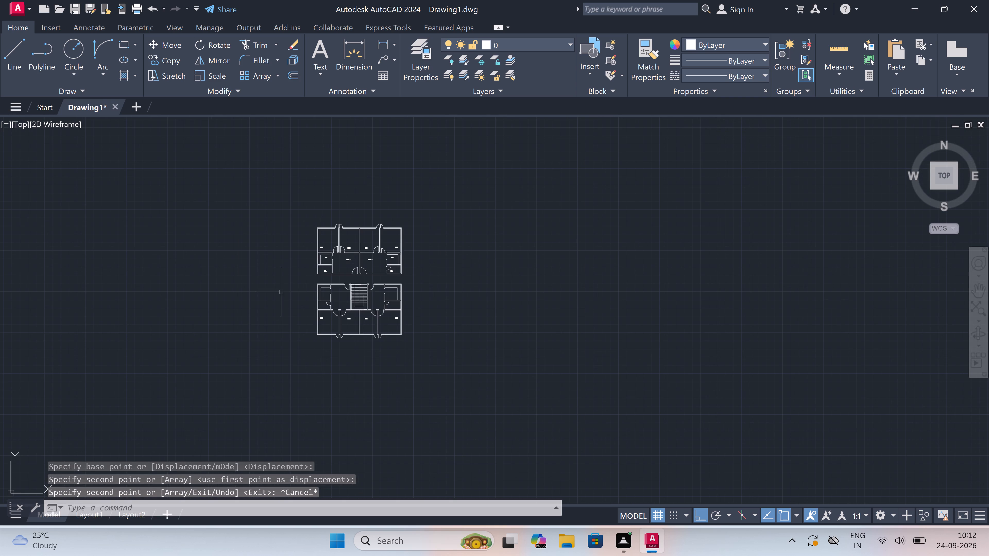
scroll(281, 292, "up", 3)
scroll(458, 188, "down", 1)
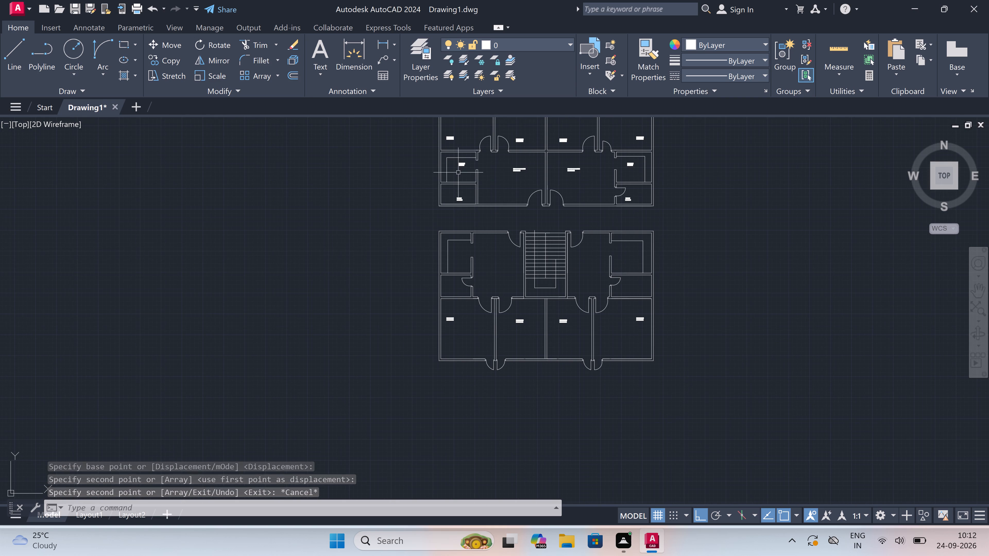
scroll(460, 159, "up", 2)
left_click(463, 173)
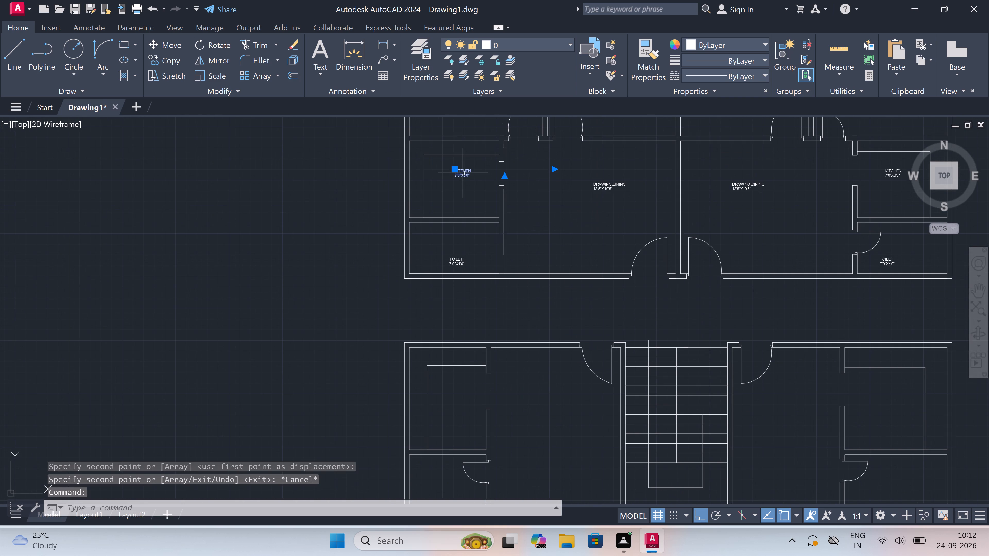
left_click(161, 59)
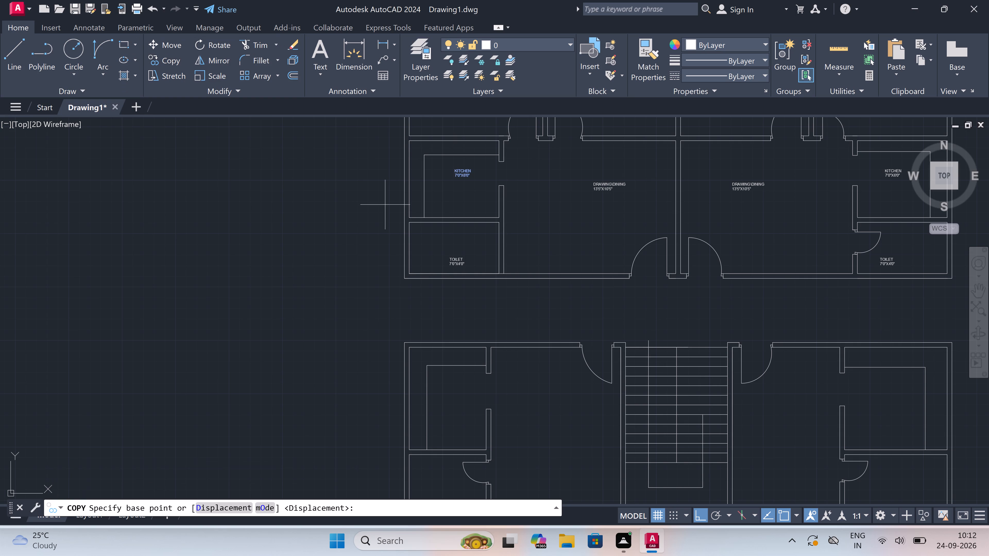
left_click_drag(465, 165, 465, 177)
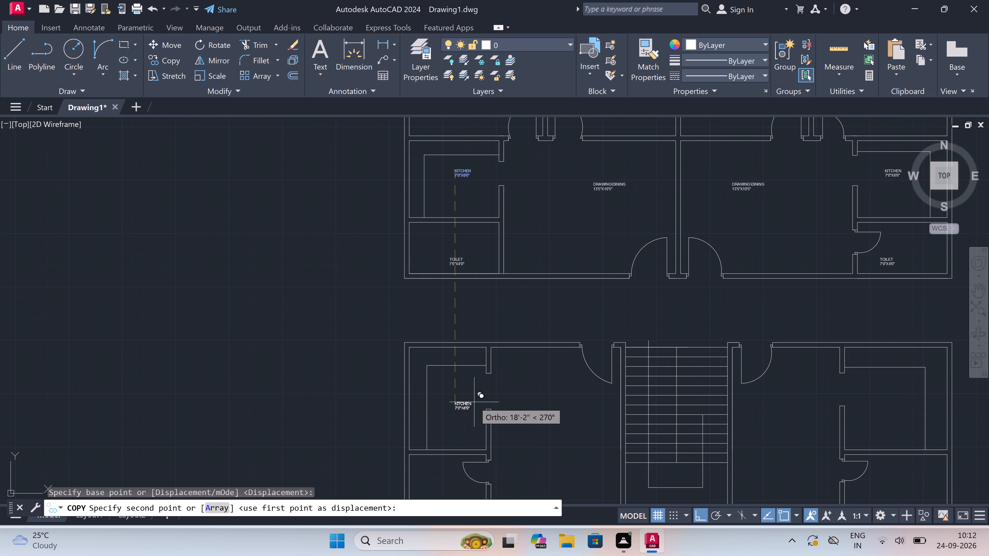
left_click(455, 394)
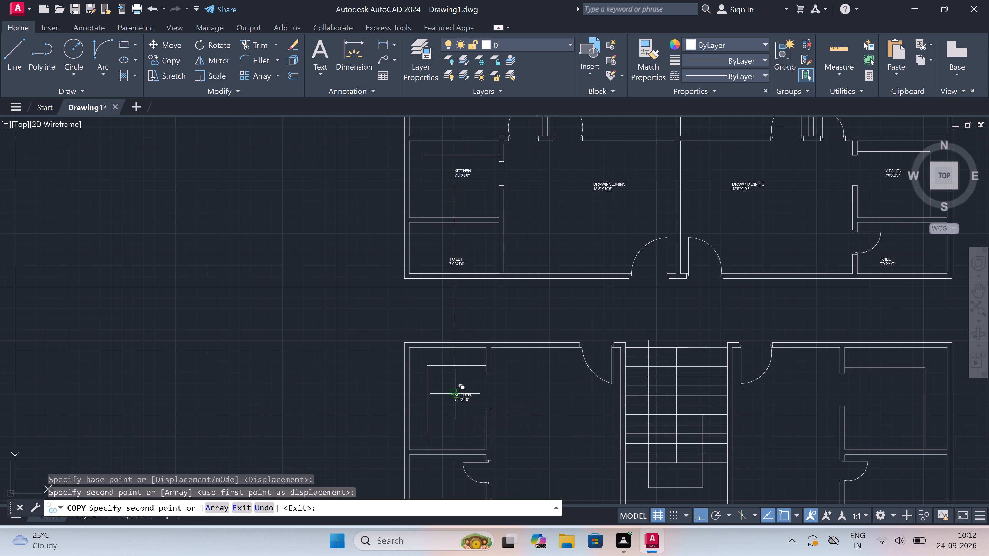
key("Escape")
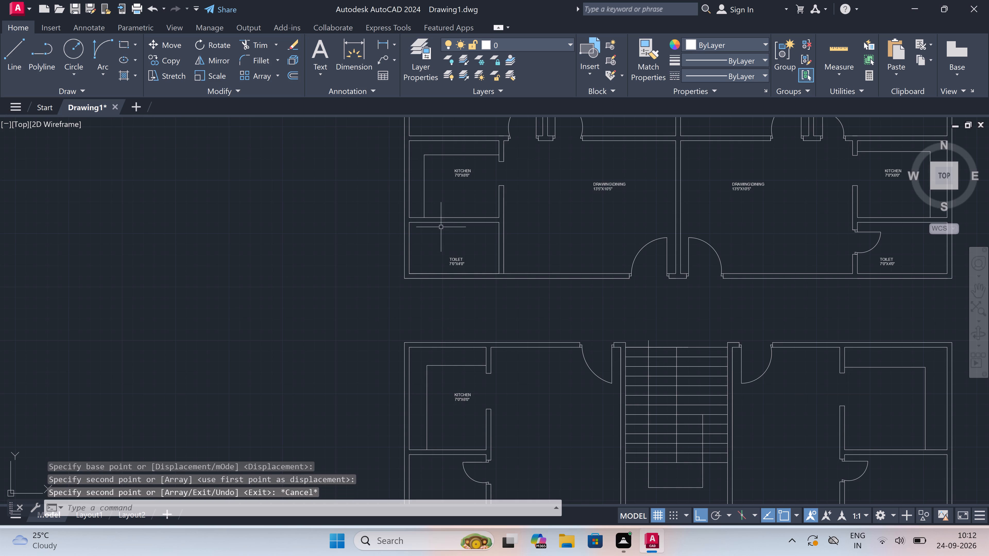
Draw a jamb line across the side wall of the upper plan's doorless TOILET, with a 2" stop and a 2' door leaf into the room.
scroll(455, 205, "down", 2)
scroll(459, 236, "up", 3)
scroll(459, 232, "down", 1)
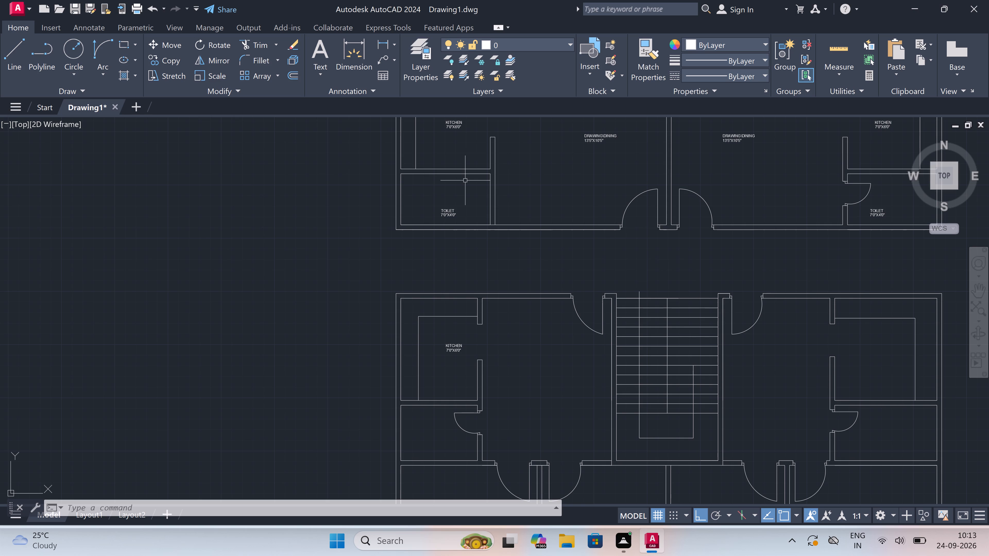
scroll(486, 171, "up", 3)
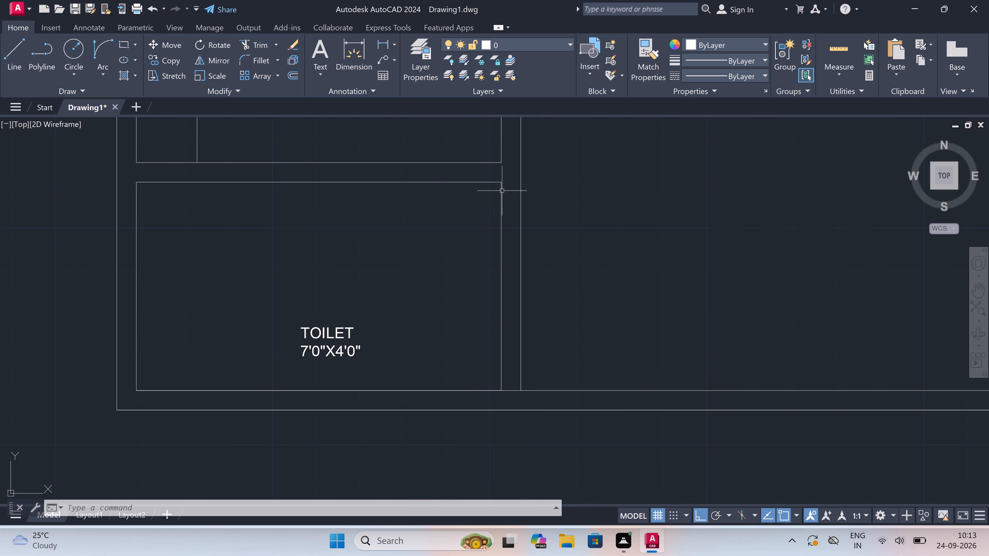
type("L")
key("space")
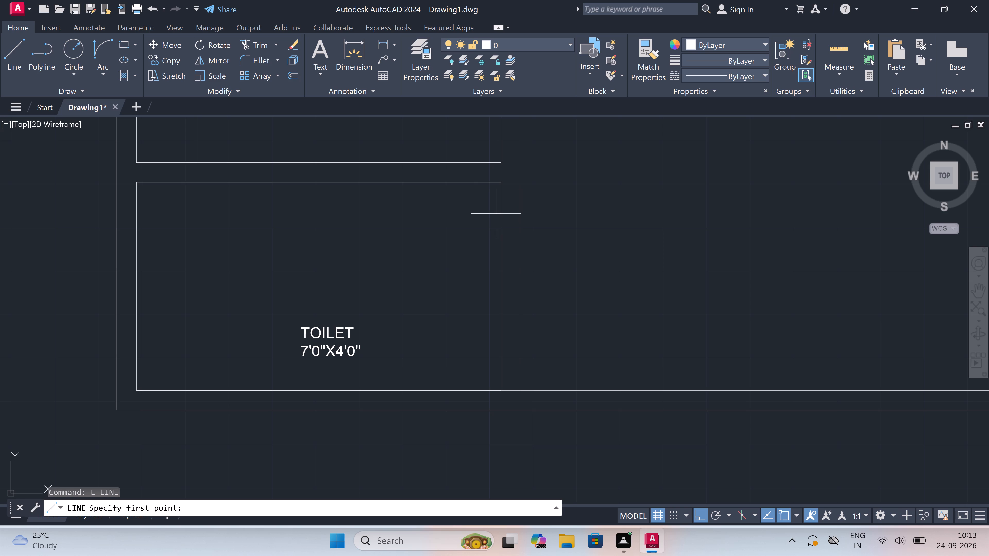
left_click(503, 206)
left_click_drag(523, 205, 520, 206)
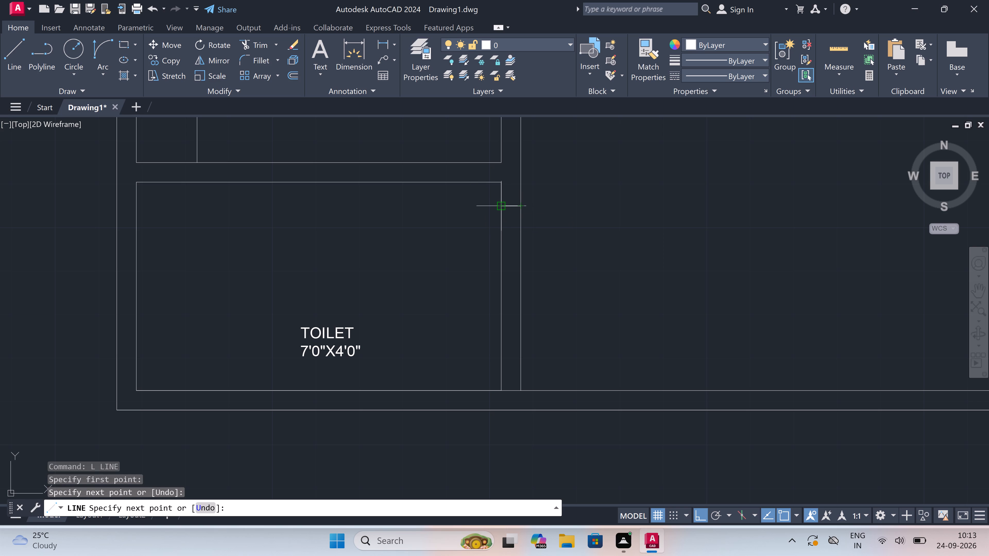
left_click_drag(509, 206, 515, 213)
type("2\"")
key("space")
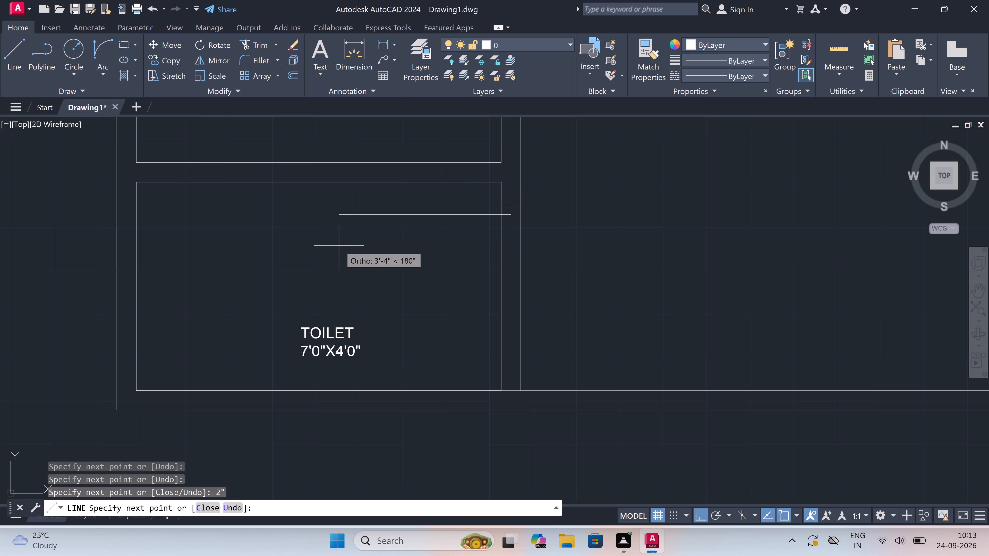
type("2'")
key("space")
key("Escape")
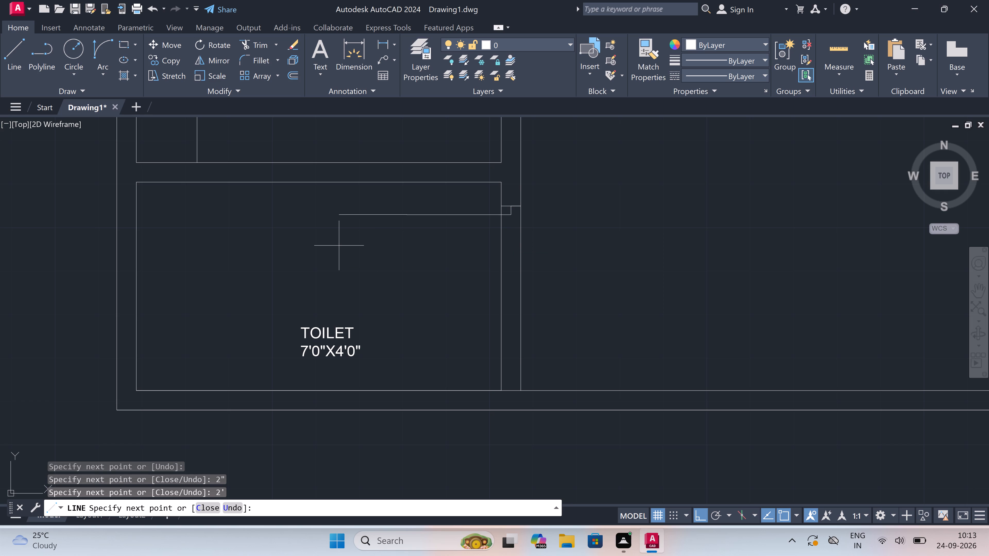
Draw the opposite jamb line across the same toilet wall, with a 2" stop line at its middle.
key("space")
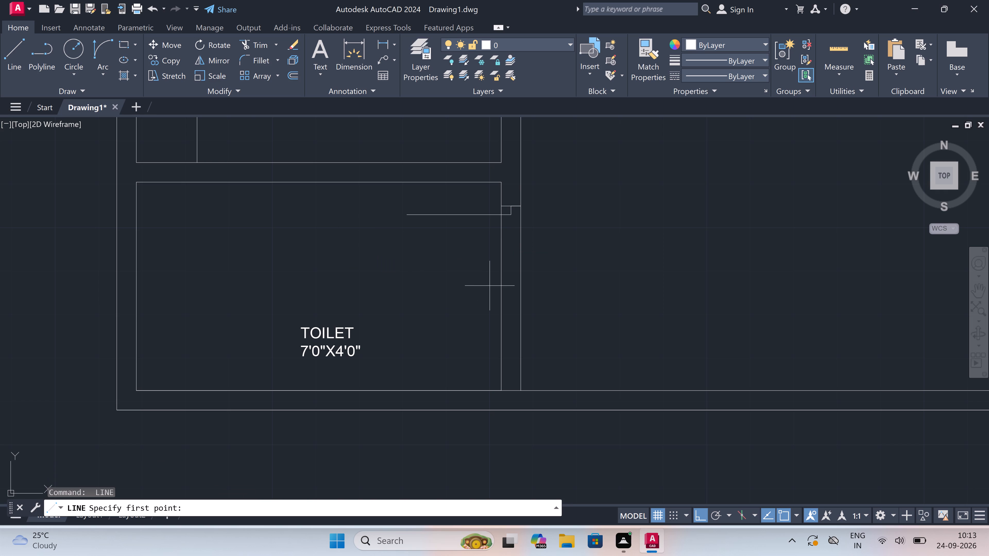
left_click(499, 299)
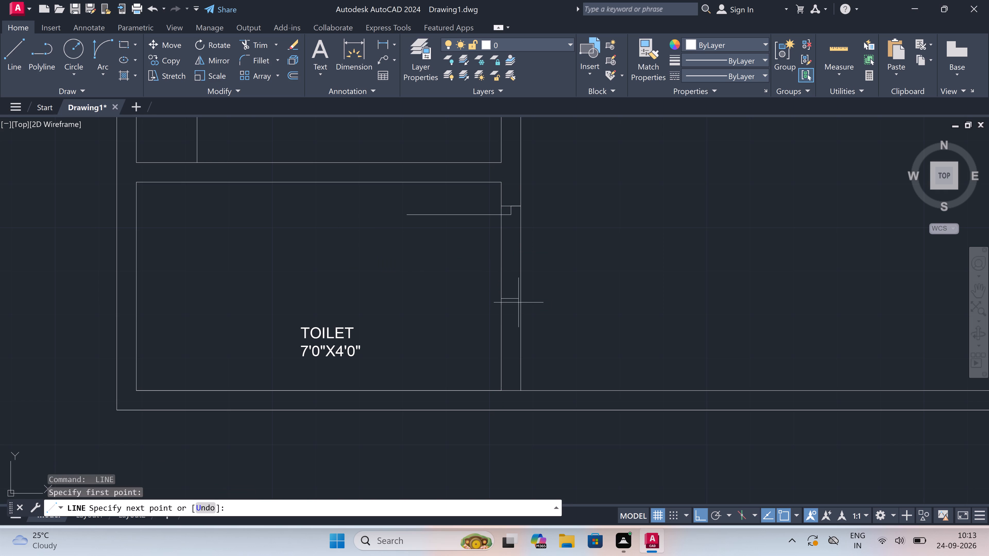
left_click(520, 302)
left_click(509, 300)
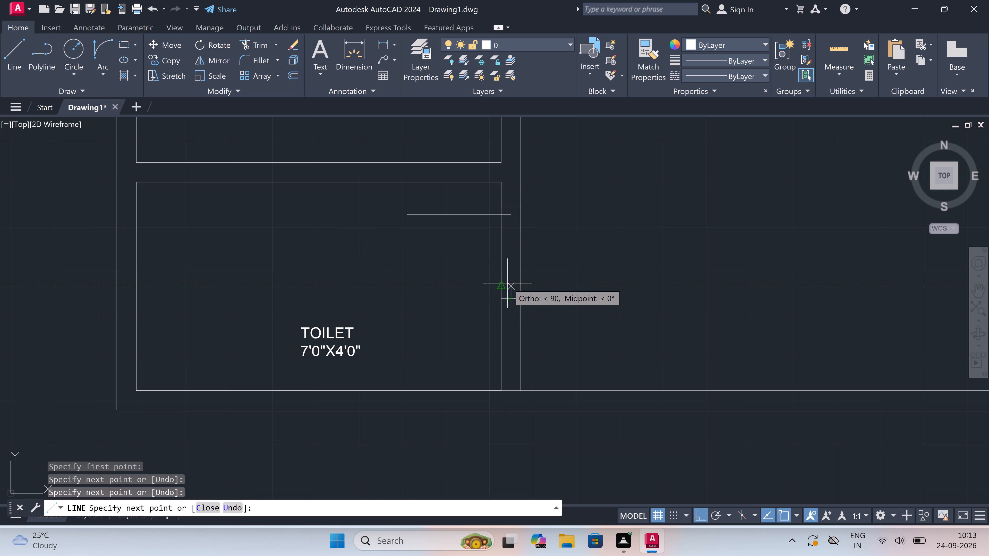
type("2\"")
key("space")
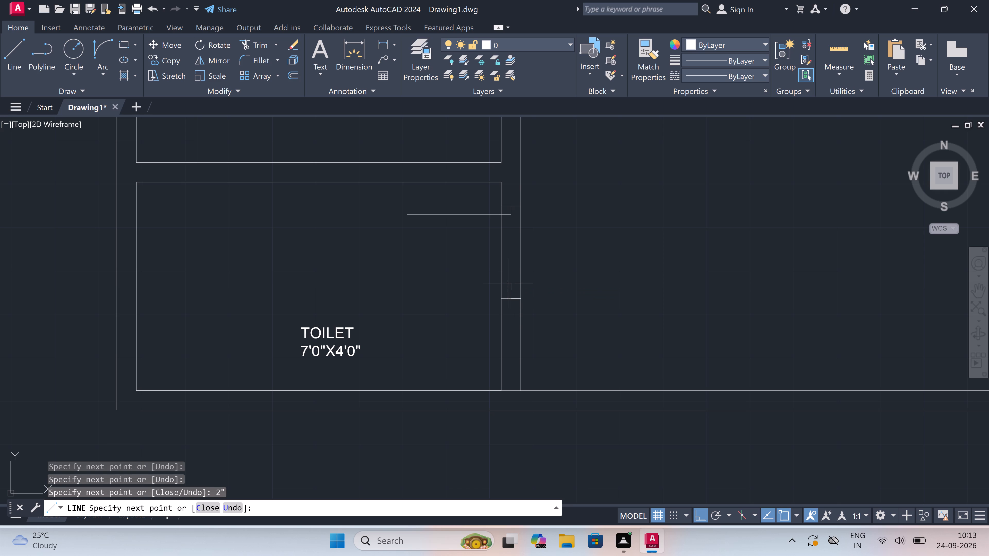
key("Escape")
Draw the door swing arc from the end of the toilet door leaf to the opposite jamb's stop line.
left_click(102, 53)
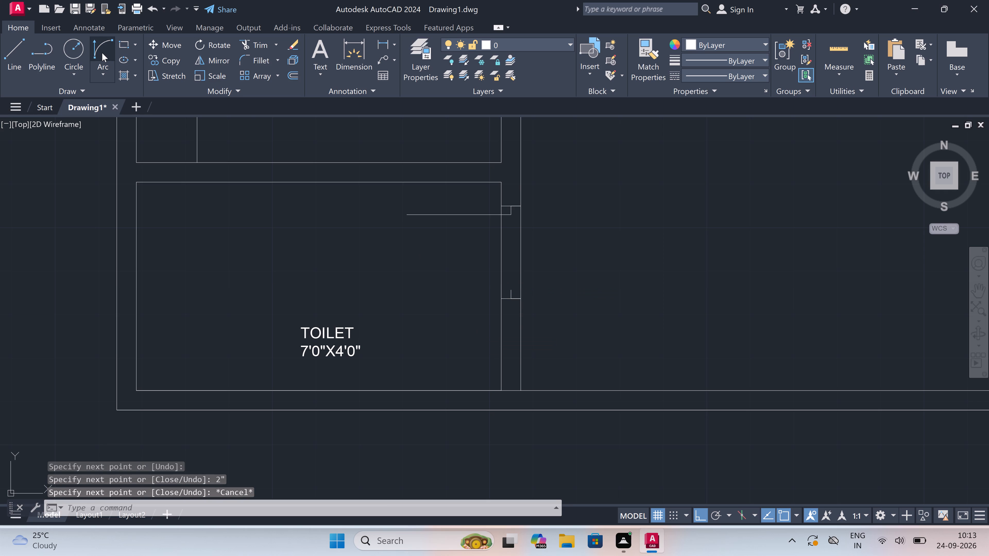
left_click(407, 213)
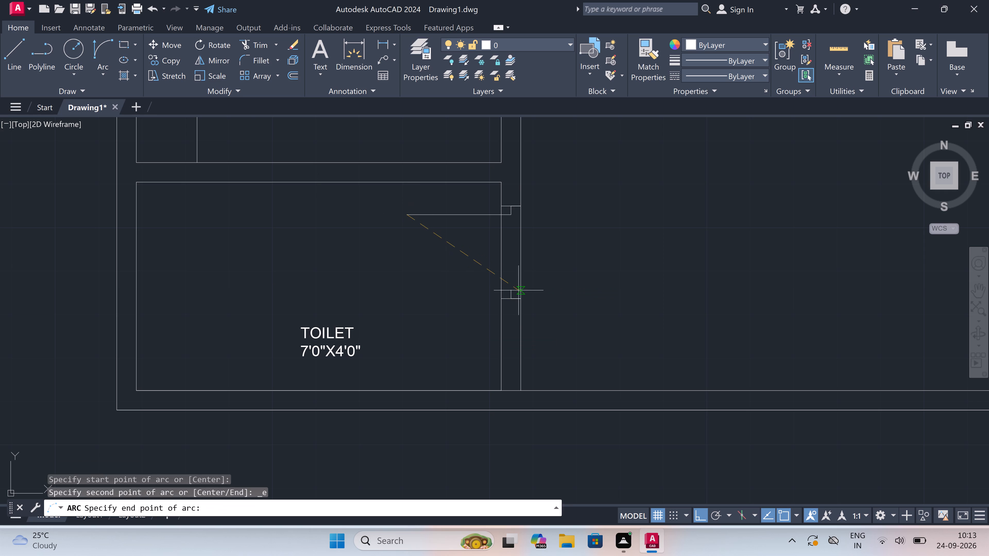
left_click_drag(511, 290, 507, 294)
left_click(476, 318)
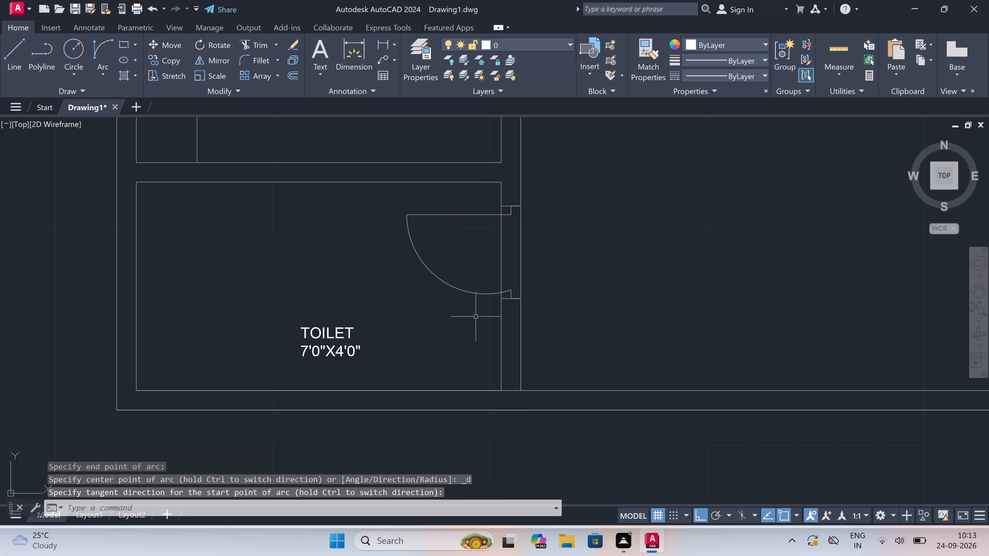
Trim both wall lines between the jambs to clear the new toilet door opening.
type("TR")
key("space")
left_click_drag(472, 253, 482, 253)
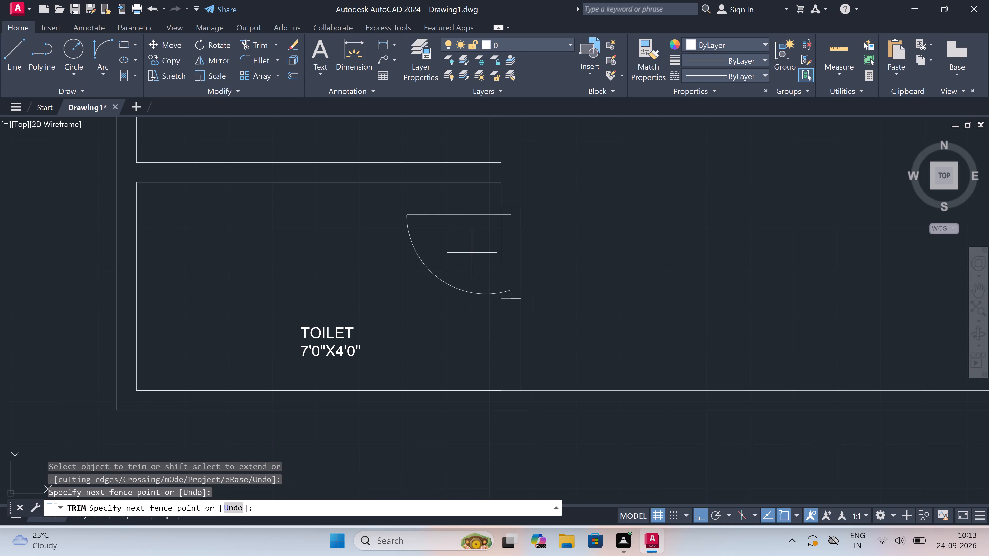
left_click(566, 250)
scroll(533, 258, "down", 4)
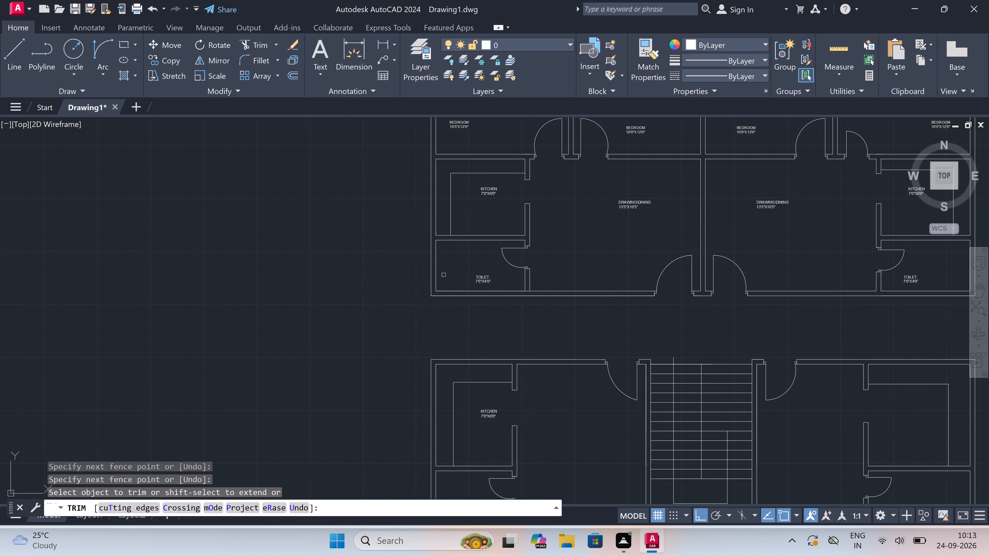
scroll(442, 272, "down", 2)
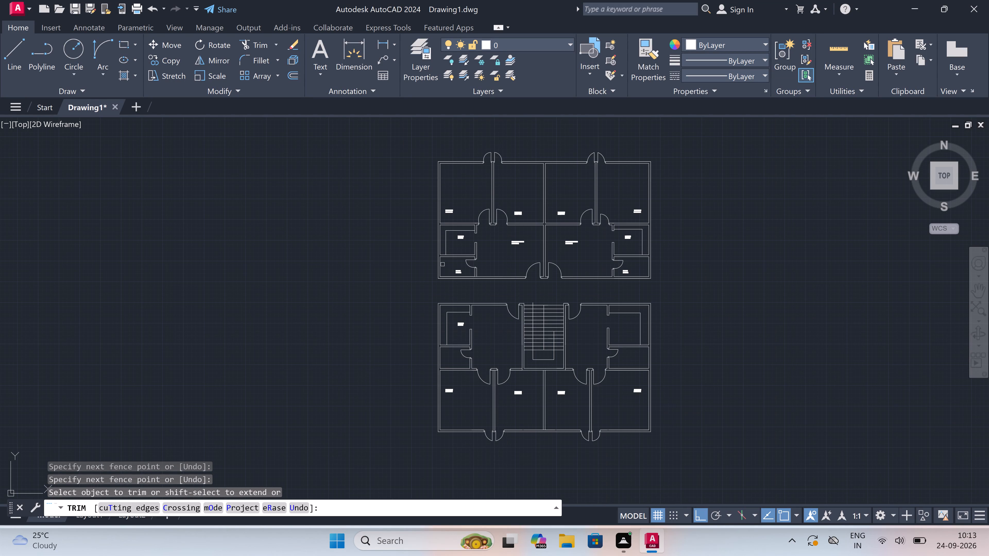
scroll(441, 262, "up", 3)
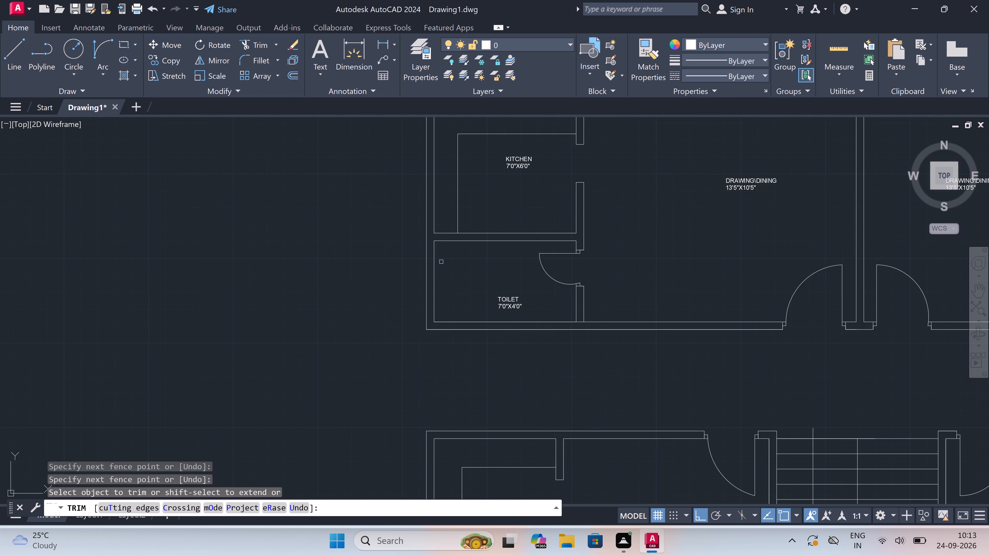
key("Escape")
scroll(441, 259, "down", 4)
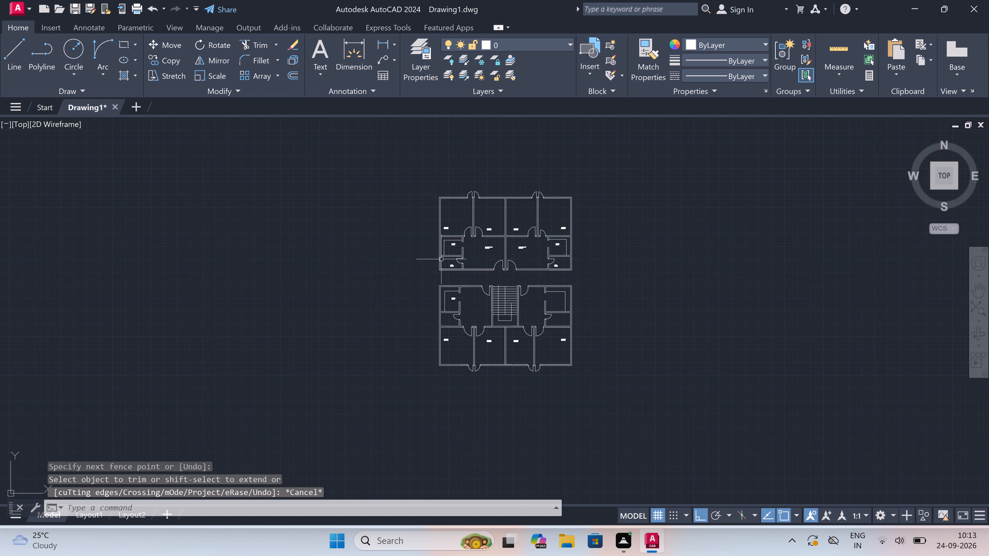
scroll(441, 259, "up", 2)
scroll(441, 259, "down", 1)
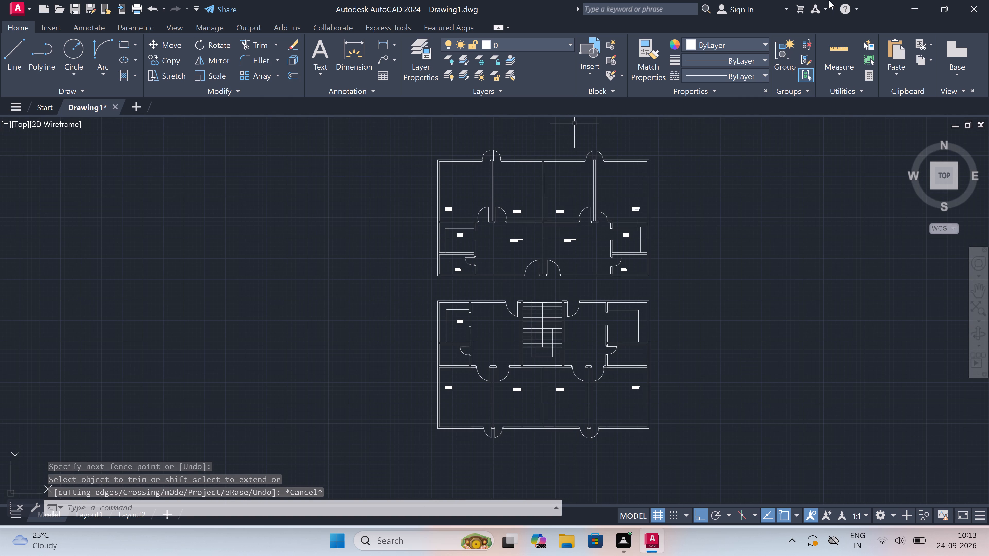
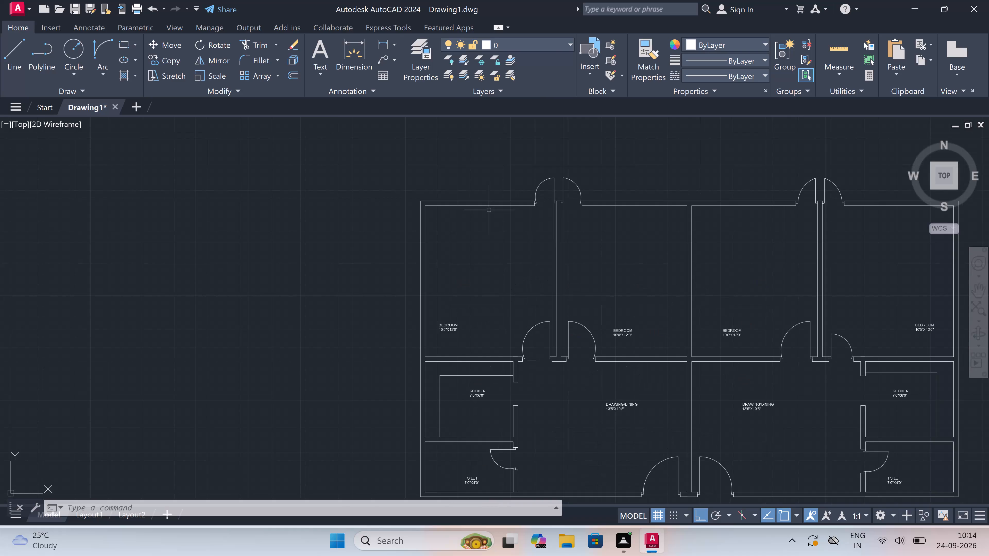
Copy the upper plan's east-side KITCHEN and TOILET labels about 17'-8" straight down into the lower plan's matching east-side rooms.
scroll(488, 209, "up", 1)
scroll(485, 216, "down", 3)
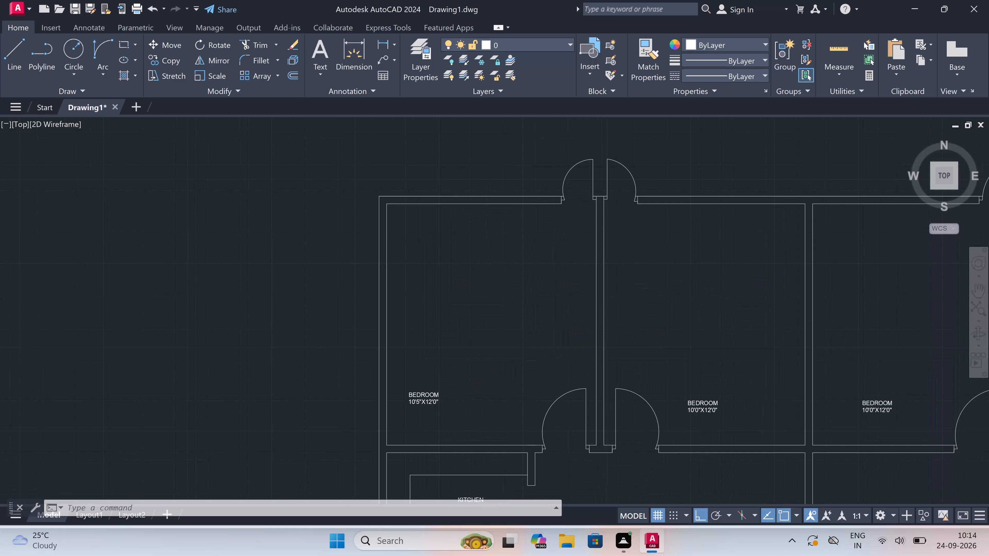
scroll(501, 310, "up", 2)
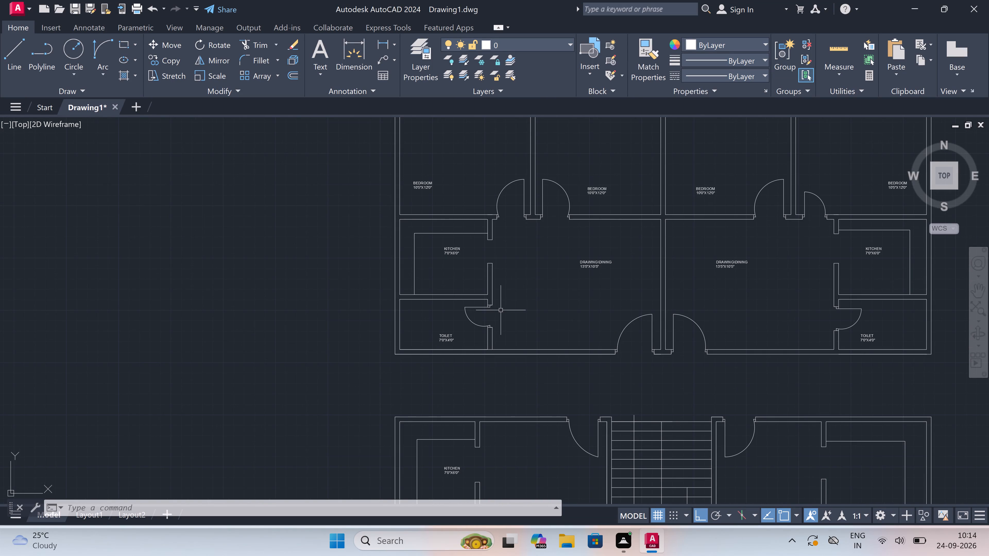
scroll(494, 240, "down", 4)
scroll(493, 309, "up", 3)
scroll(492, 300, "down", 3)
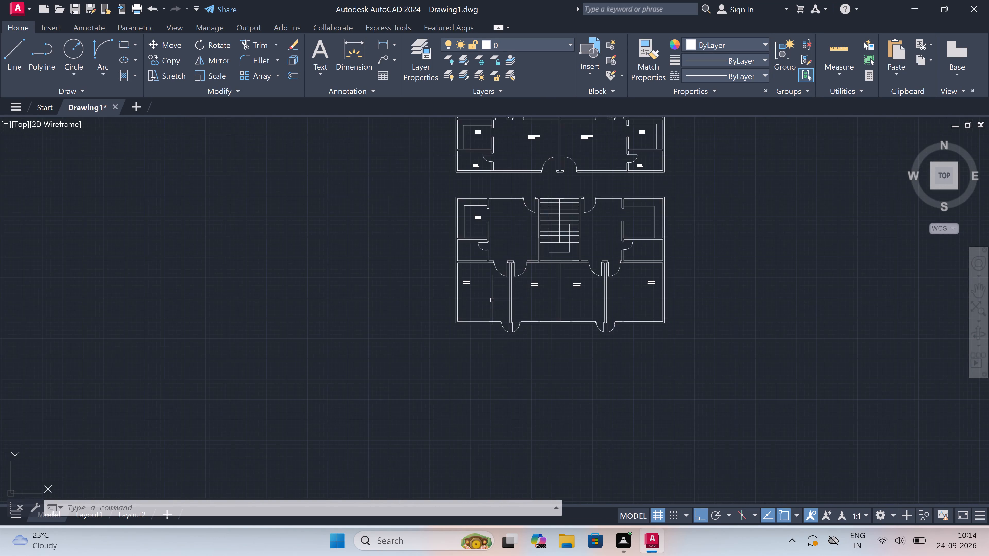
scroll(540, 222, "up", 3)
scroll(562, 253, "down", 1)
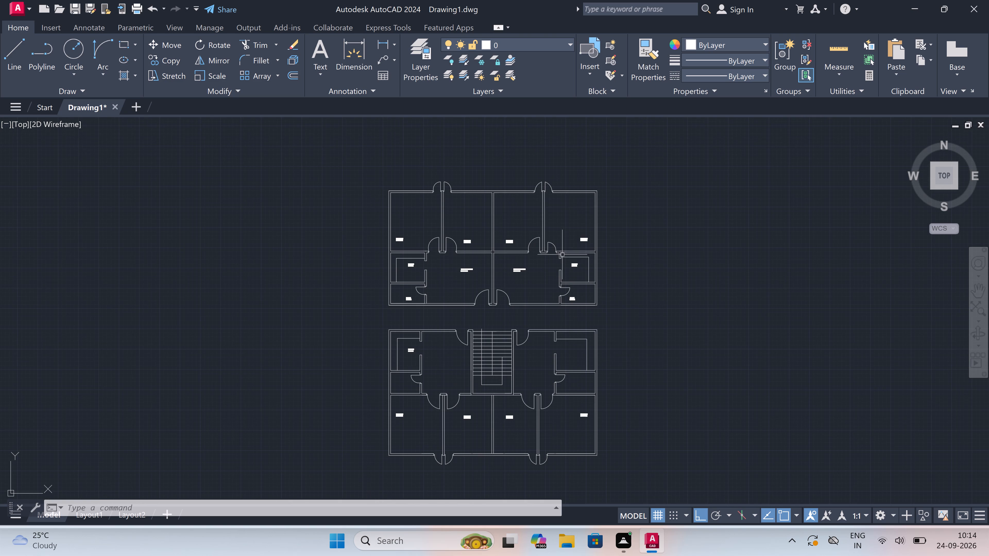
scroll(565, 320, "up", 3)
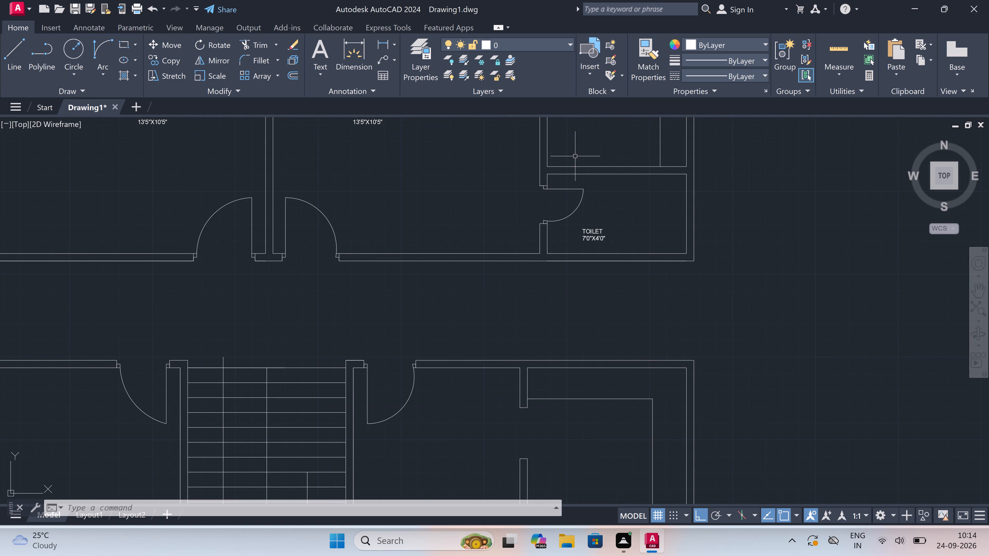
left_click(587, 234)
scroll(588, 234, "down", 2)
scroll(568, 195, "up", 2)
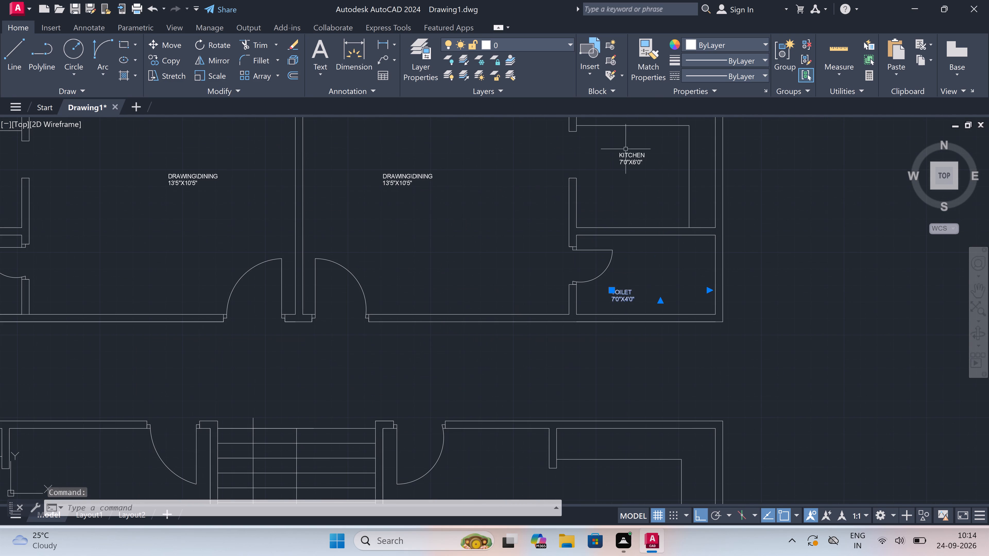
left_click_drag(626, 149, 627, 153)
left_click(620, 168)
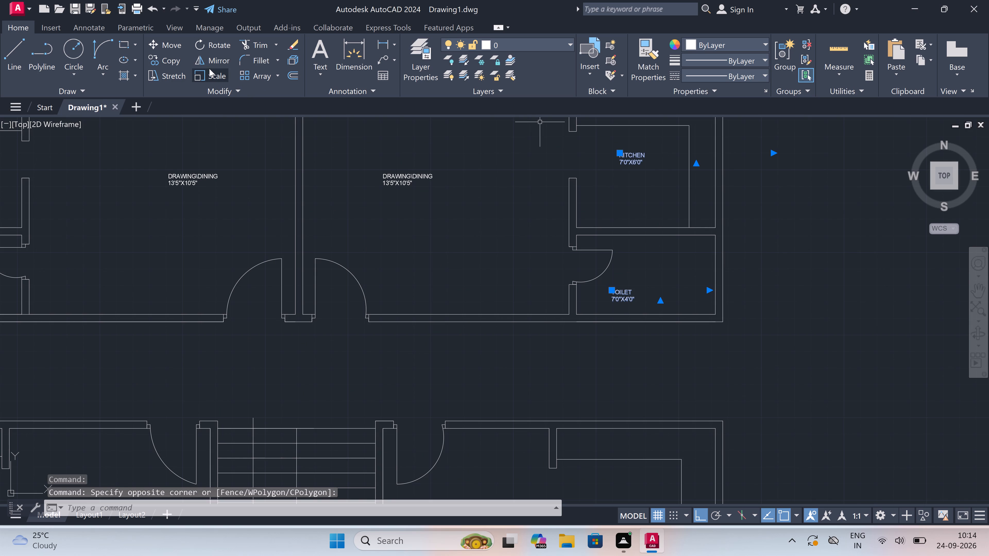
left_click(163, 62)
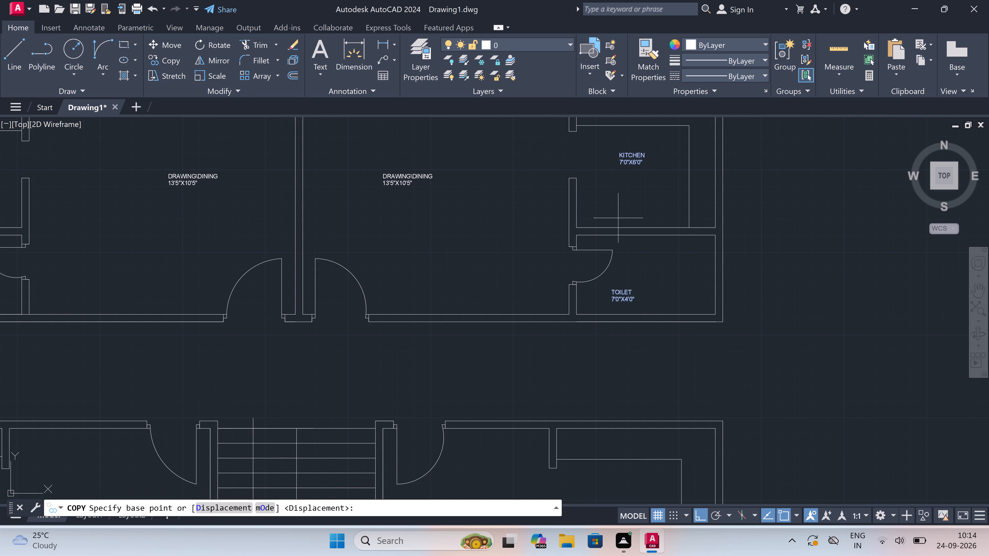
left_click_drag(625, 158, 631, 209)
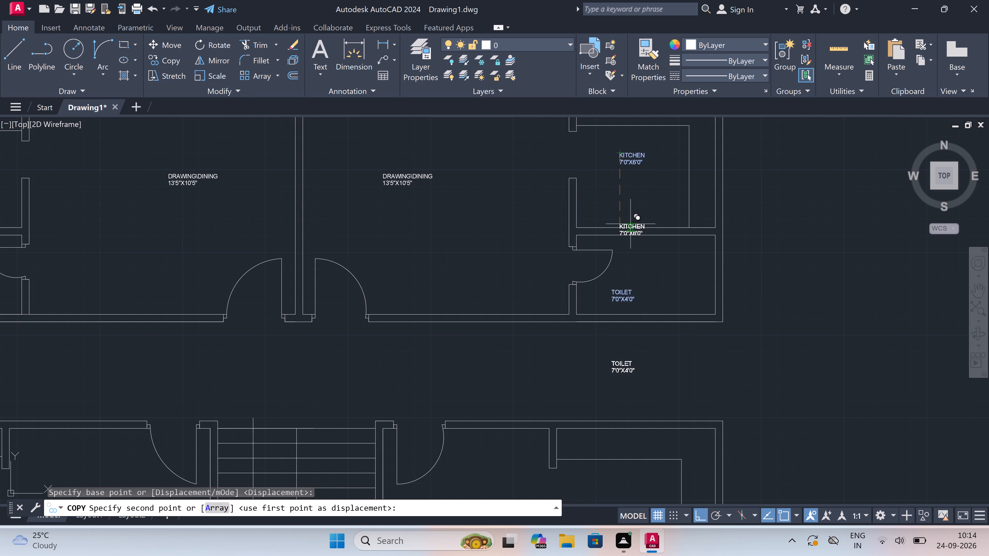
scroll(630, 225, "down", 3)
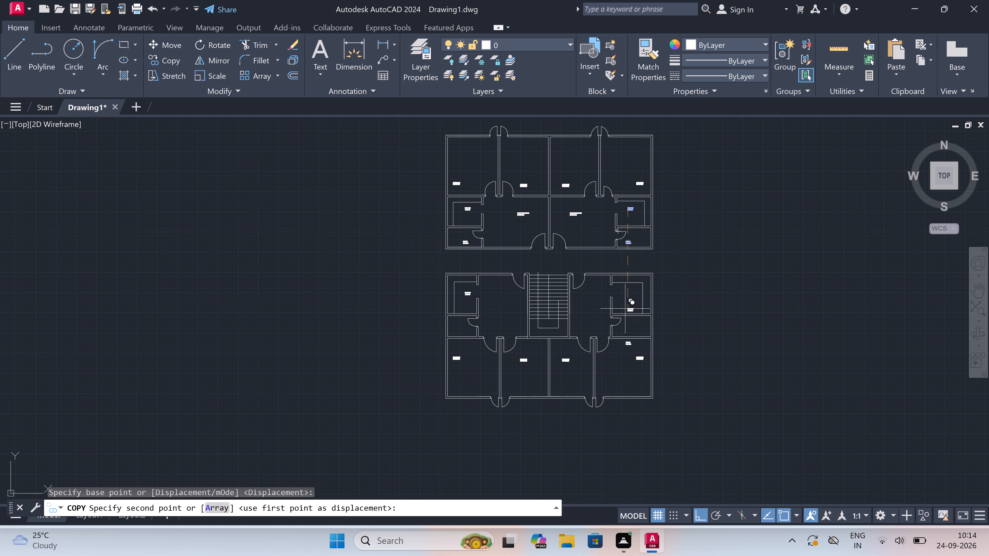
scroll(623, 318, "up", 2)
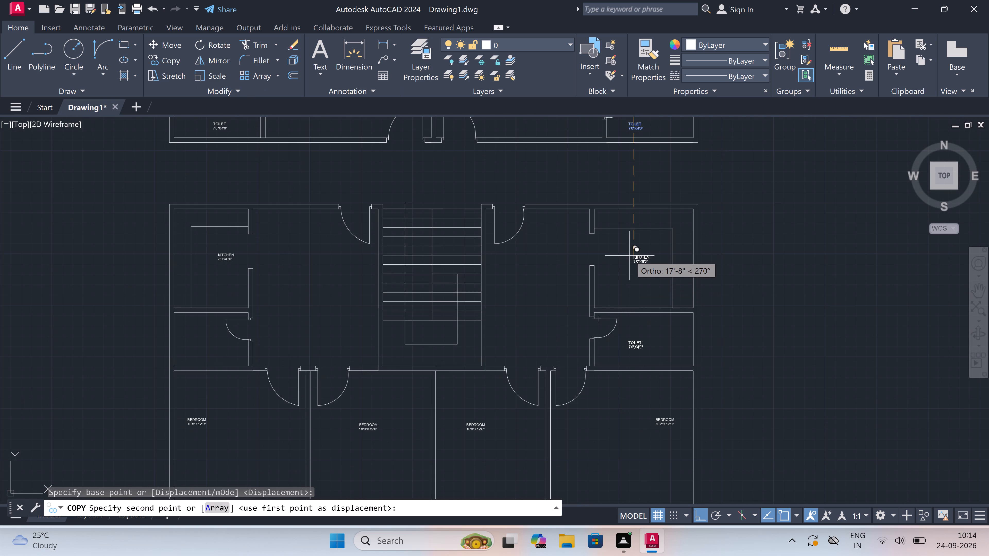
left_click(630, 255)
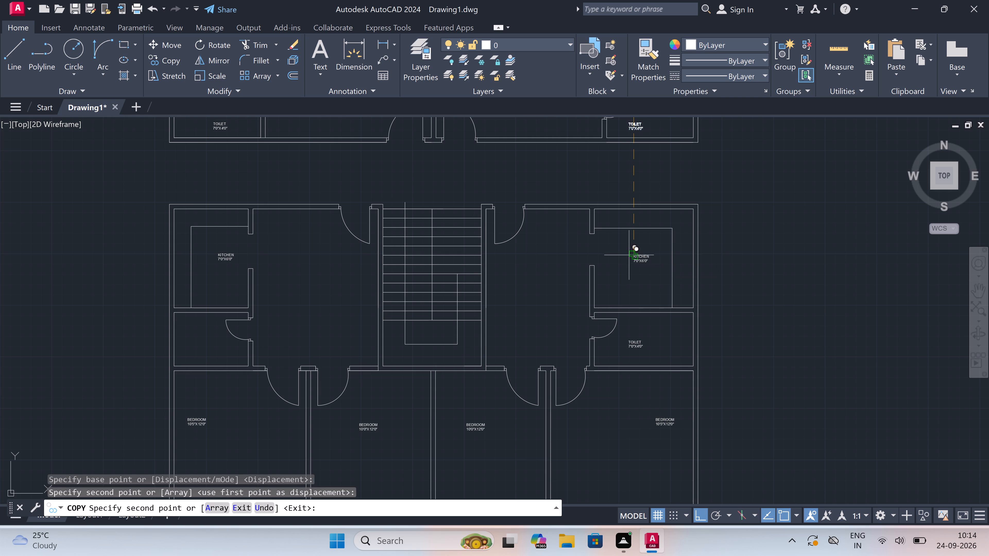
key("Escape")
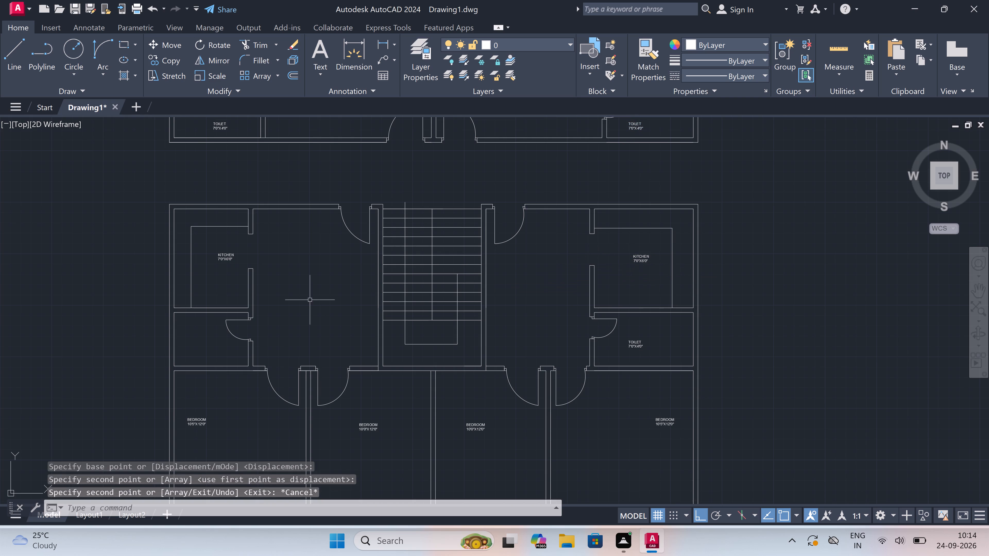
Copy the upper plan's west-side TOILET label into the lower plan's west-side toilet, with ortho off to place it clear of the door swing.
scroll(240, 318, "down", 2)
scroll(169, 336, "up", 4)
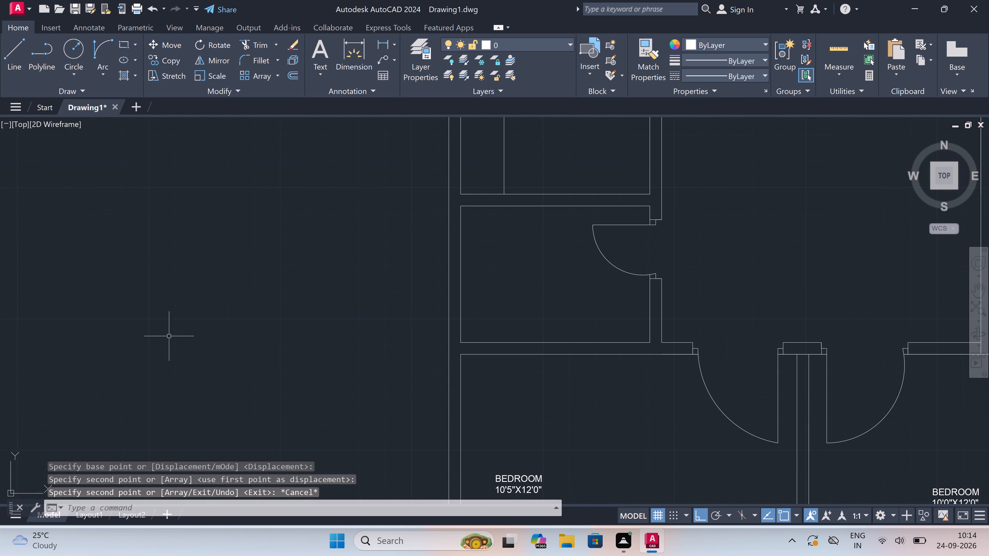
scroll(331, 328, "down", 5)
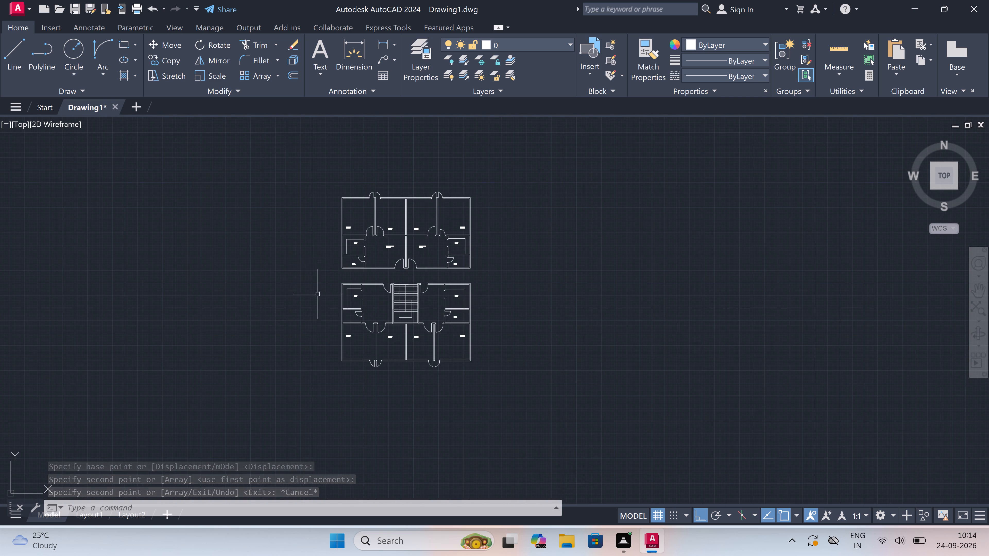
scroll(325, 255, "up", 4)
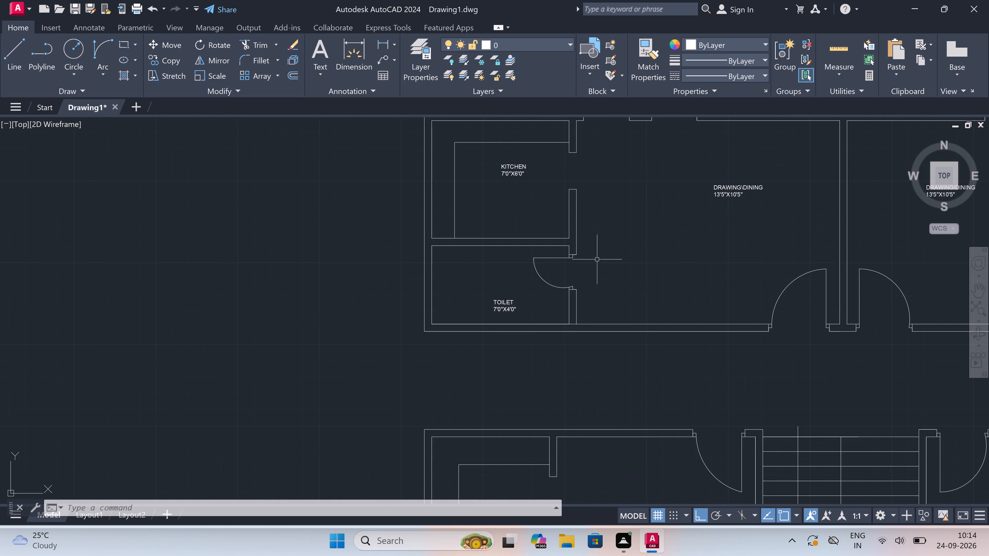
left_click(500, 310)
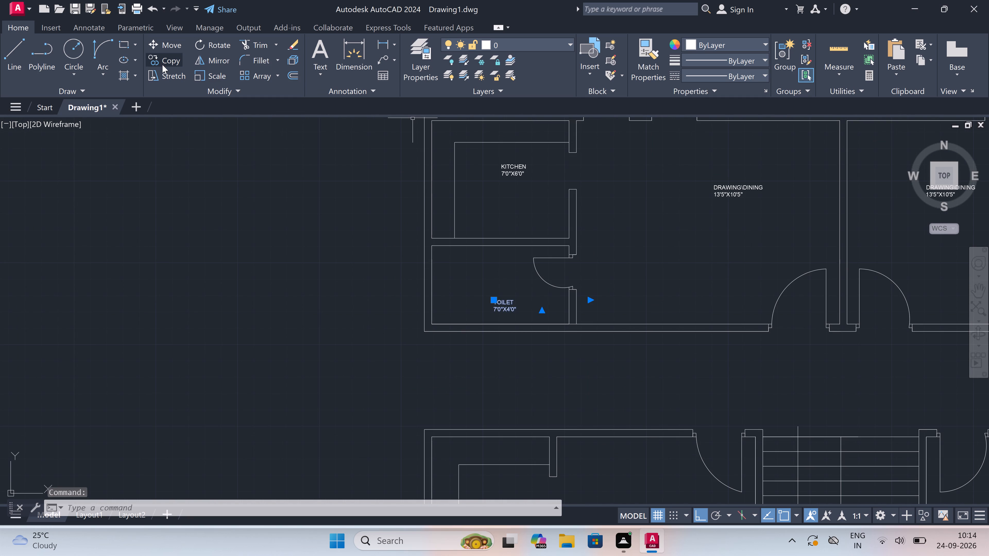
left_click(160, 60)
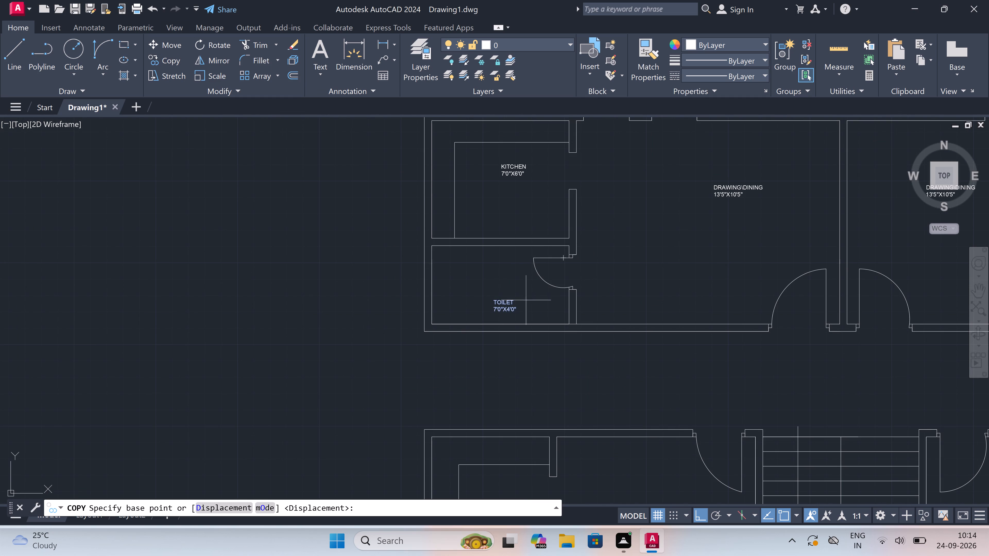
left_click(516, 306)
scroll(513, 308, "down", 1)
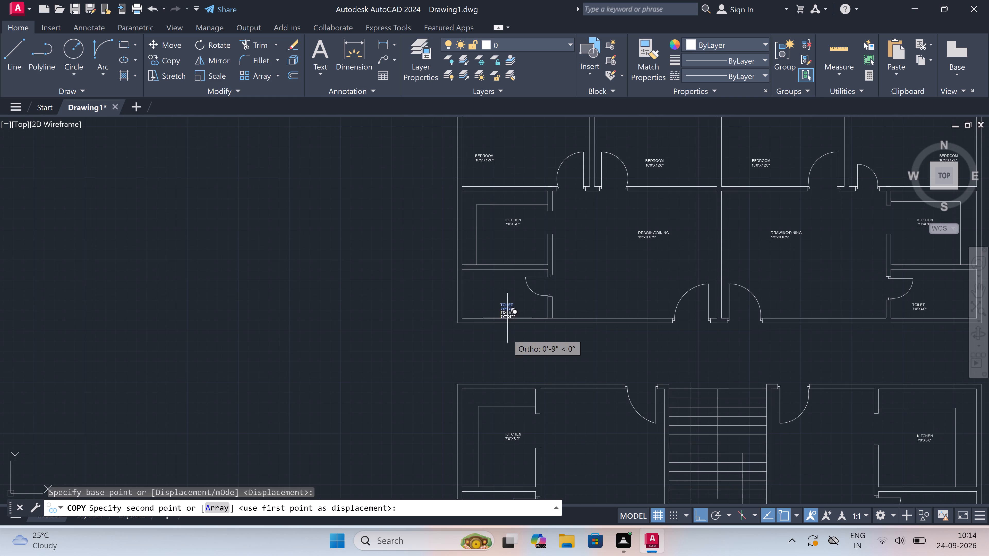
scroll(500, 386, "down", 3)
scroll(500, 431, "up", 2)
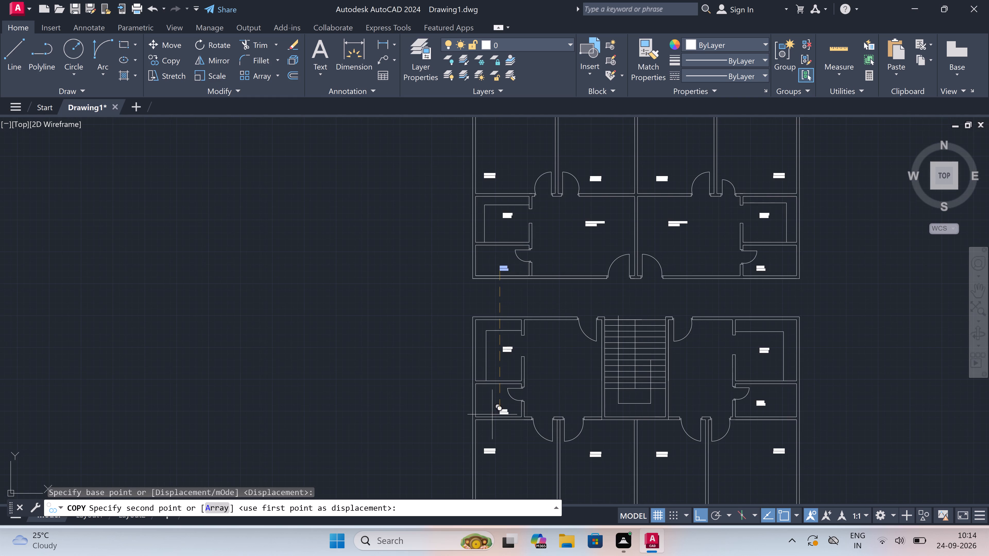
scroll(489, 406, "up", 2)
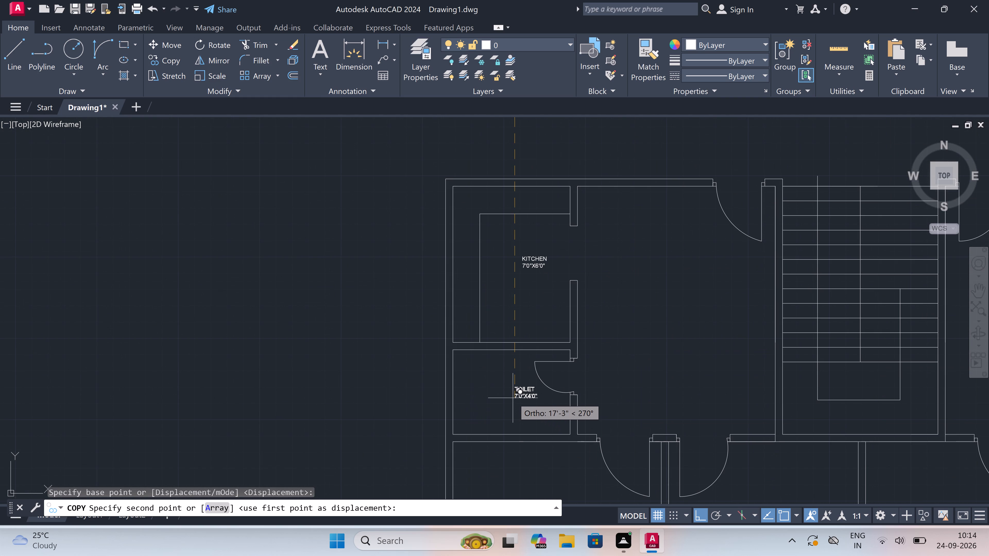
key("F8")
left_click(488, 399)
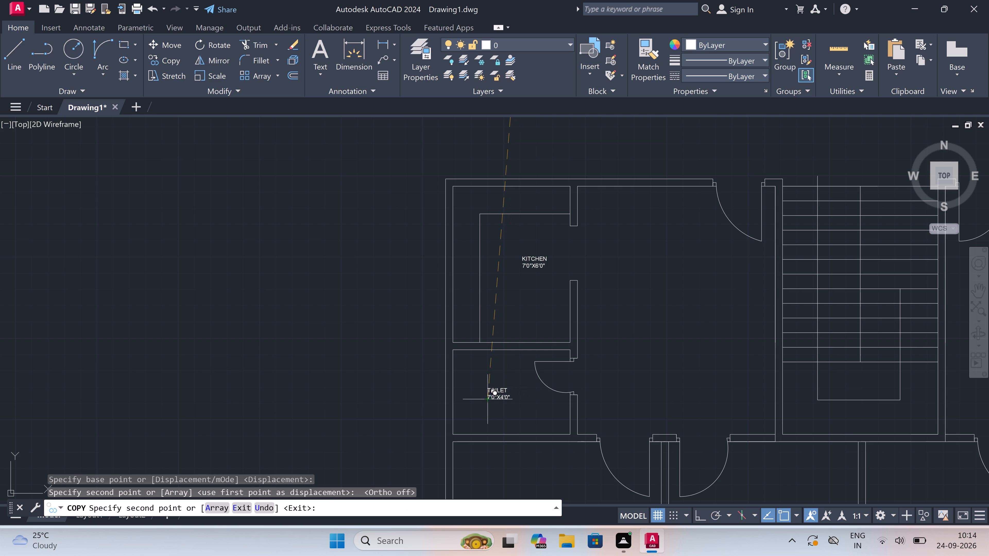
key("Escape")
Copy the upper plan's west-side DRAWING\DINING label into the lower plan's two unlabelled rooms on either side of the staircase.
scroll(493, 398, "down", 3)
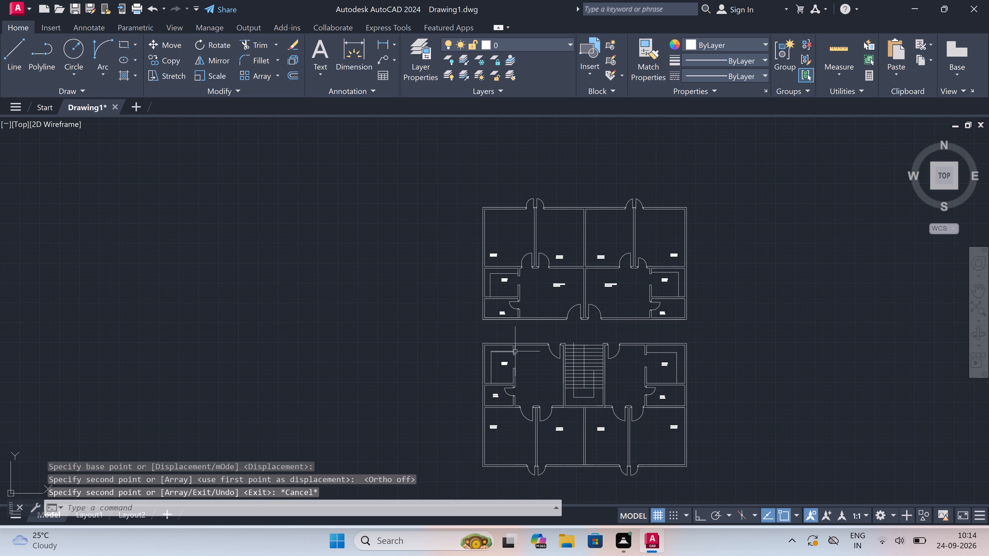
scroll(538, 279, "up", 2)
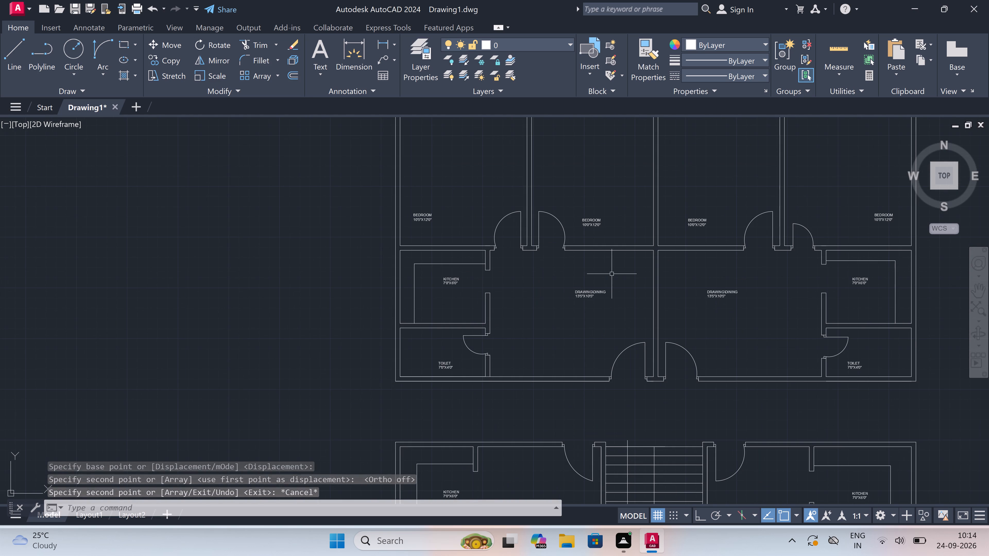
left_click_drag(612, 274, 601, 285)
left_click(551, 325)
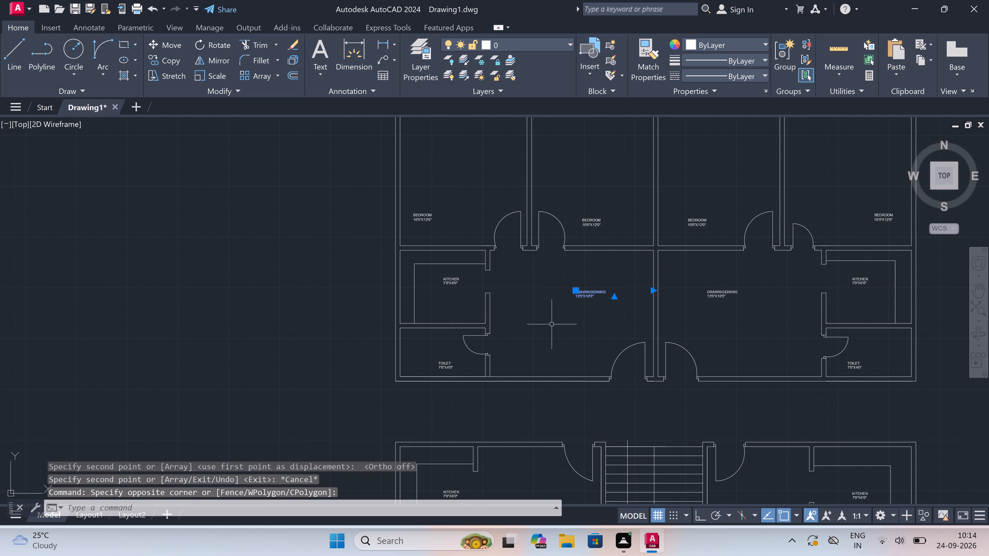
left_click(171, 58)
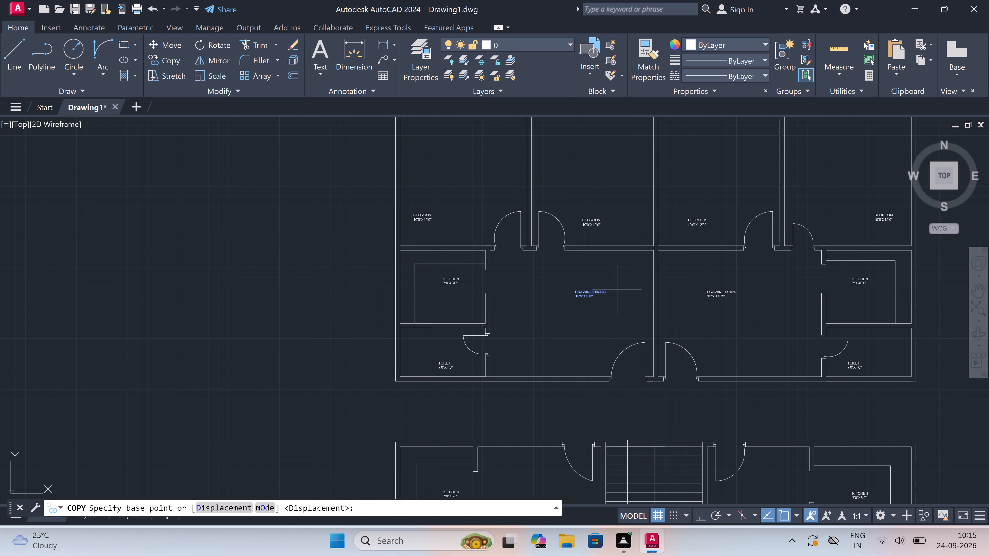
left_click_drag(594, 292, 587, 299)
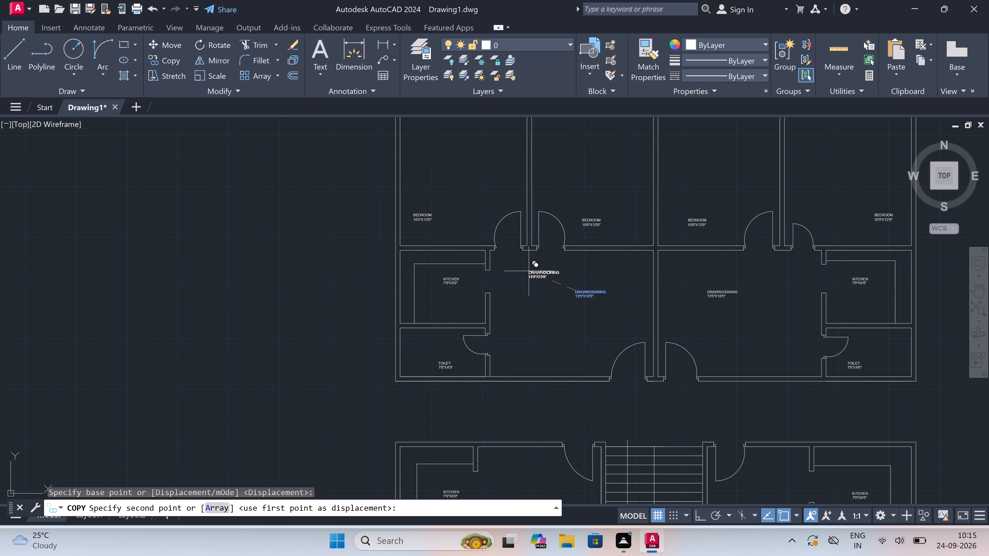
scroll(529, 271, "down", 2)
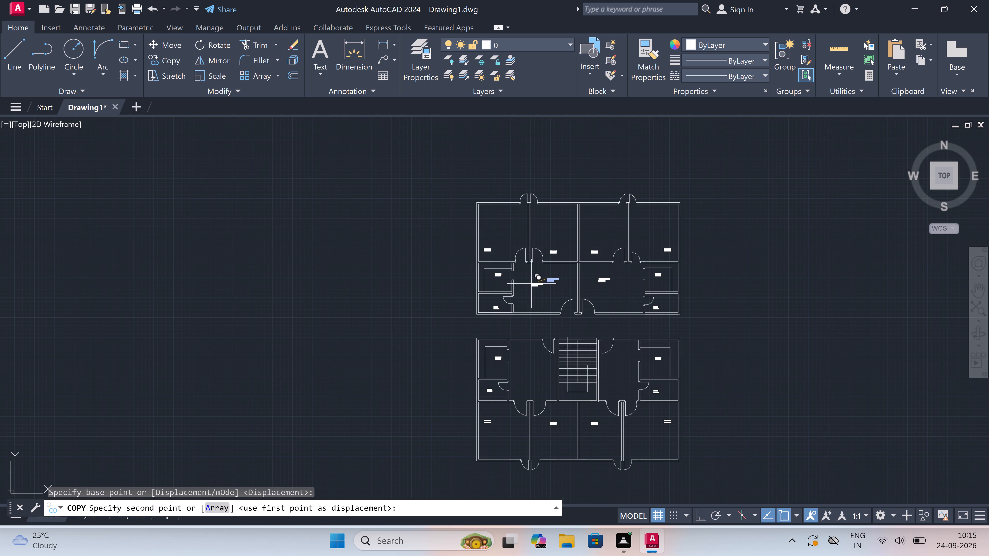
scroll(536, 451, "up", 1)
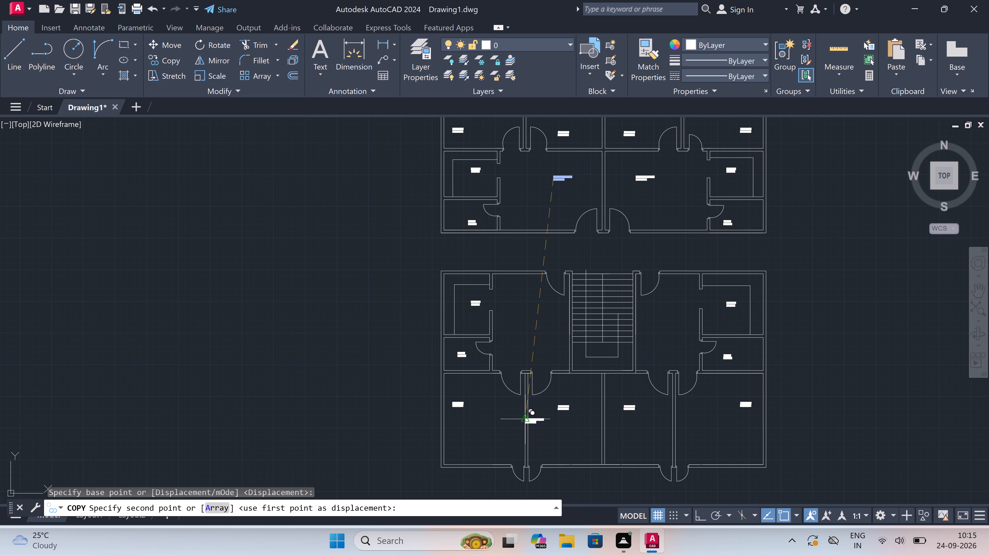
scroll(519, 325, "up", 2)
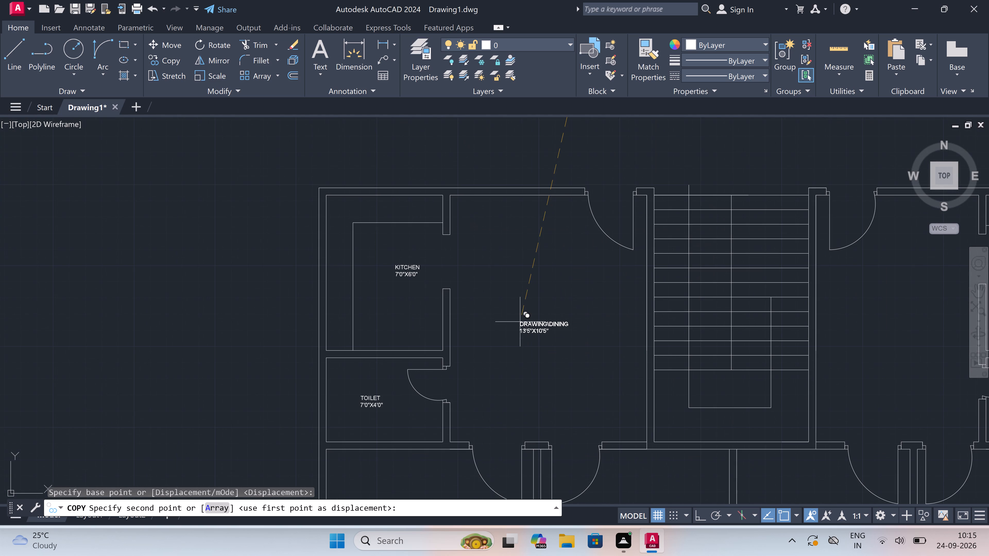
left_click(520, 322)
left_click(874, 317)
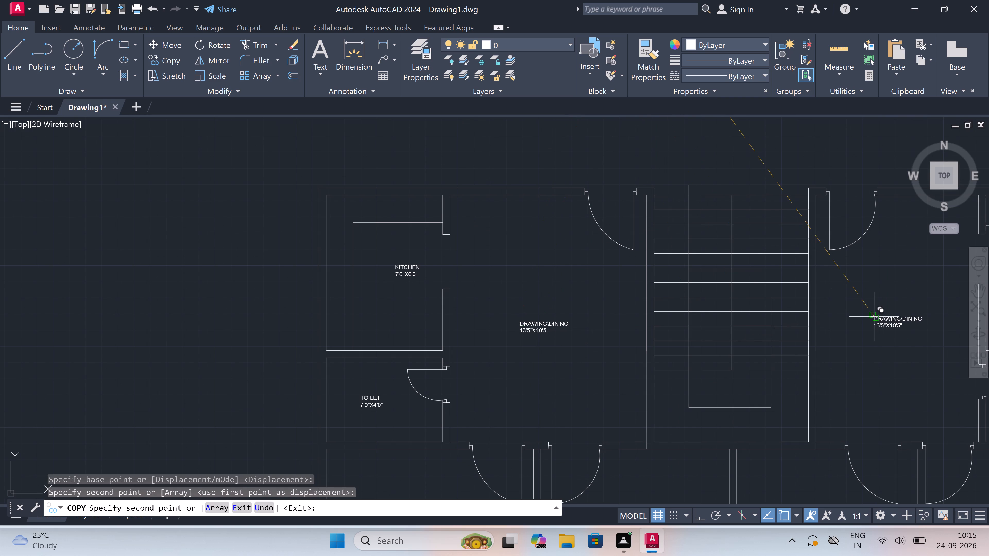
key("Escape")
Change the dimensions in the lower plan's DRAWING\DINING label west of the staircase to 10'6"X12'9".
scroll(505, 326, "up", 1)
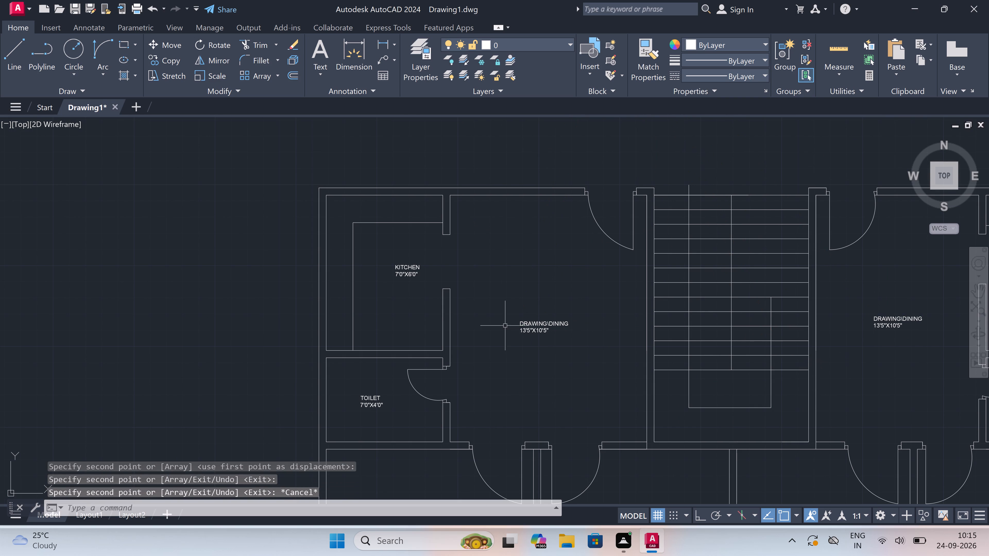
scroll(505, 326, "up", 1)
triple_click(601, 326)
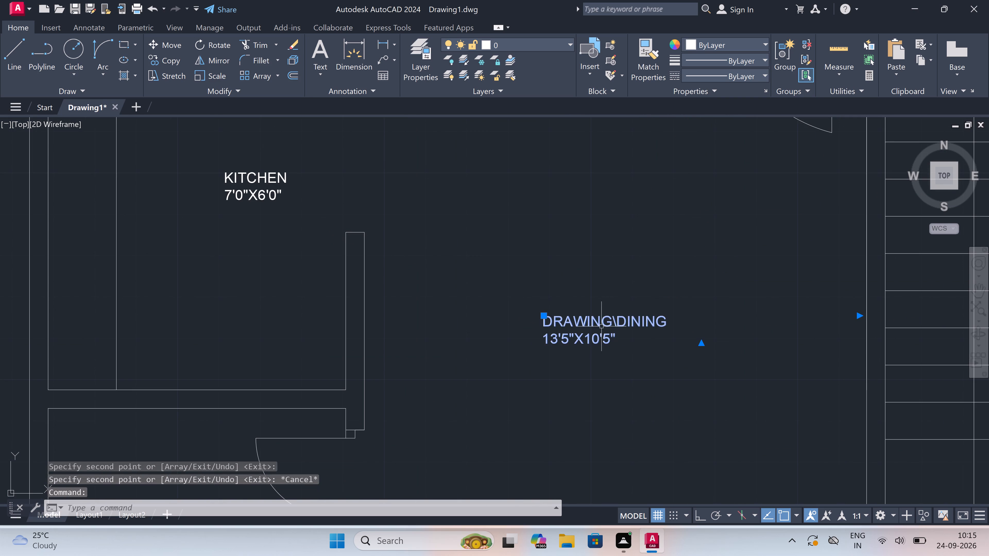
left_click(601, 326)
left_click(616, 341)
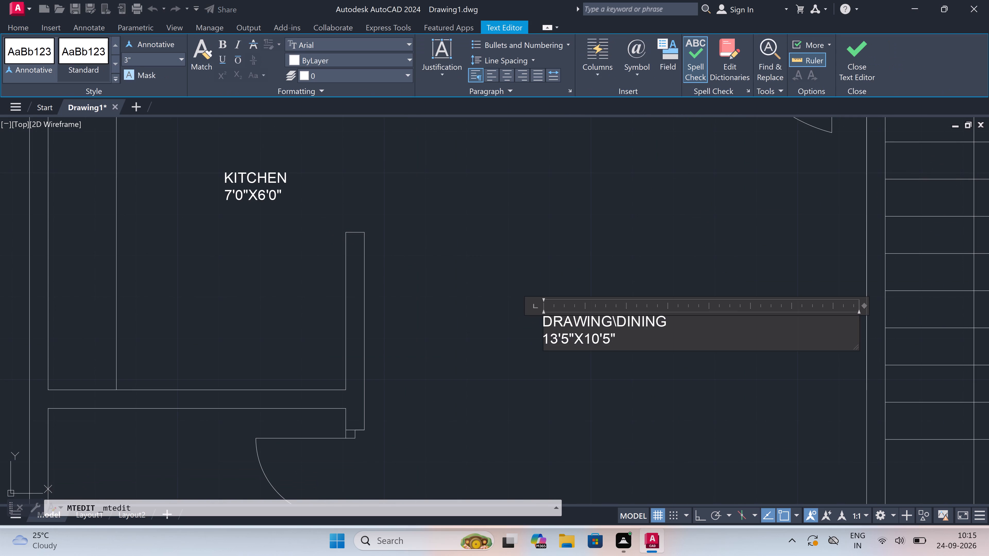
key("BackSpace")
key("BackSpace")
key("BackSpace")
key("BackSpace")
key("BackSpace")
key("BackSpace")
key("BackSpace")
key("BackSpace")
key("BackSpace")
key("BackSpace")
key("BackSpace")
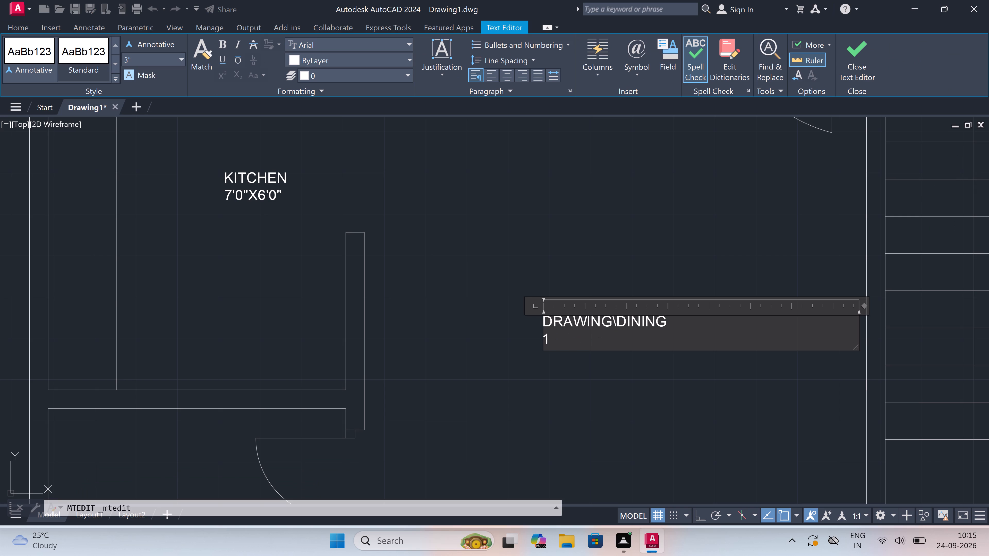
key("BackSpace")
type("12'9\"")
type("X10'")
key("BackSpace")
key("BackSpace")
key("BackSpace")
key("BackSpace")
key("BackSpace")
key("BackSpace")
key("BackSpace")
key("BackSpace")
key("BackSpace")
key("BackSpace")
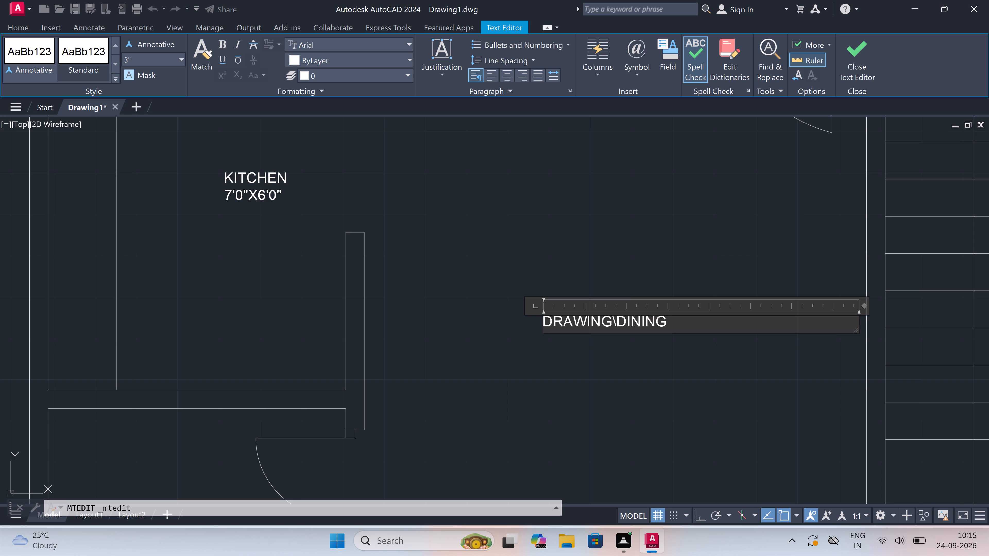
key("Return")
type("10'6\"")
type("X12'9\"")
left_click(546, 210)
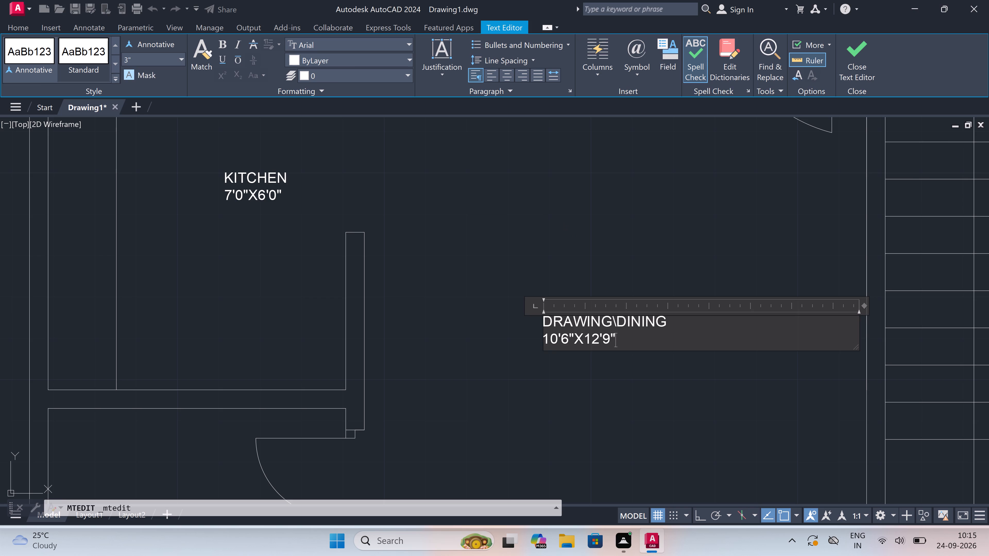
Change the dimensions in the lower plan's DRAWING\DINING label east of the staircase to 10'6"X12'9".
scroll(580, 260, "down", 7)
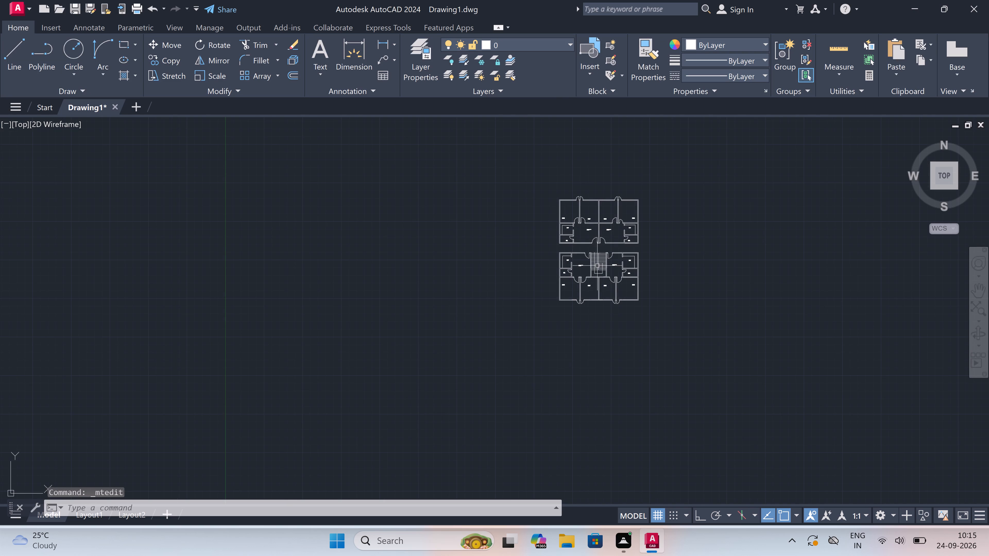
scroll(608, 279, "up", 5)
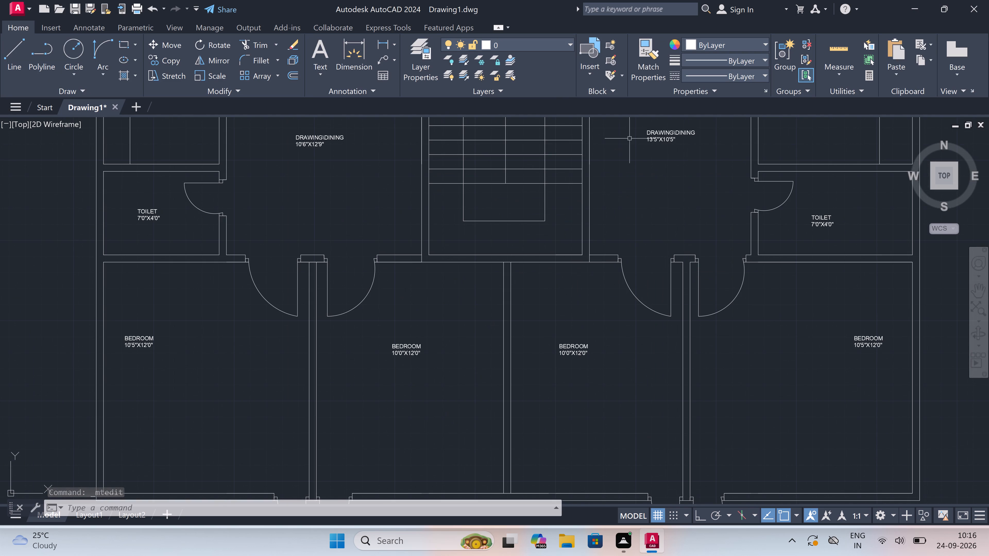
scroll(657, 131, "up", 2)
left_click(657, 132)
double_click(657, 134)
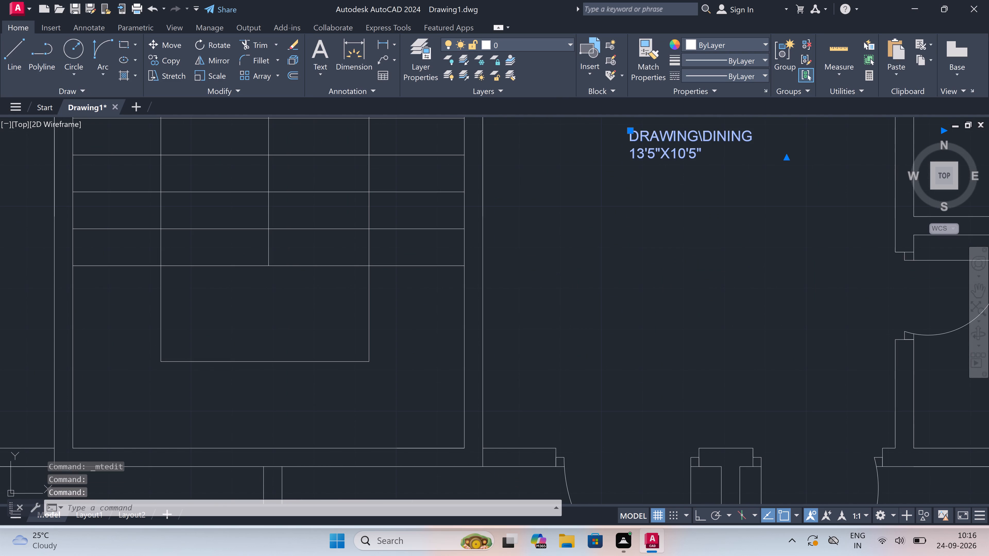
left_click(713, 151)
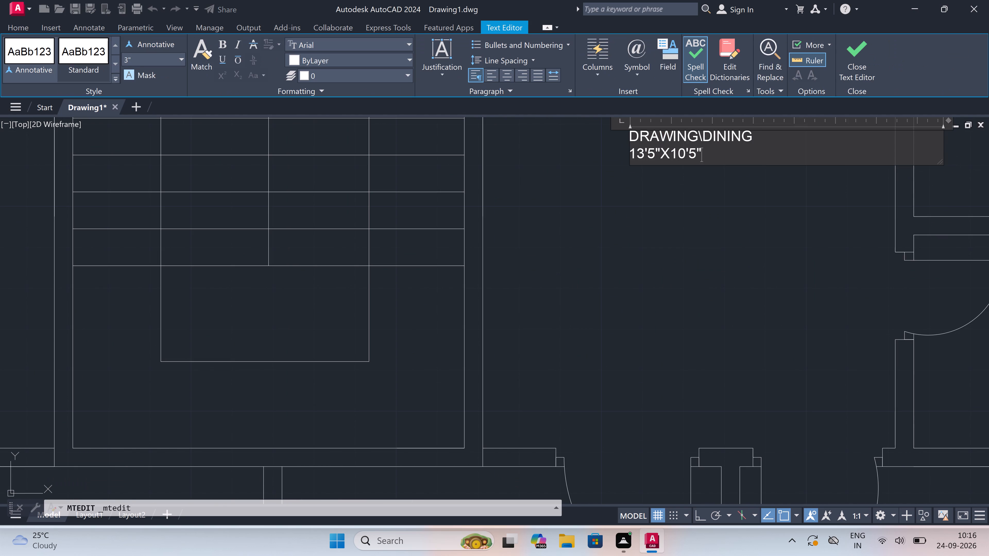
key("BackSpace")
key("BackSpace")
key("BackSpace")
key("BackSpace")
key("BackSpace")
key("BackSpace")
key("BackSpace")
key("BackSpace")
key("BackSpace")
key("BackSpace")
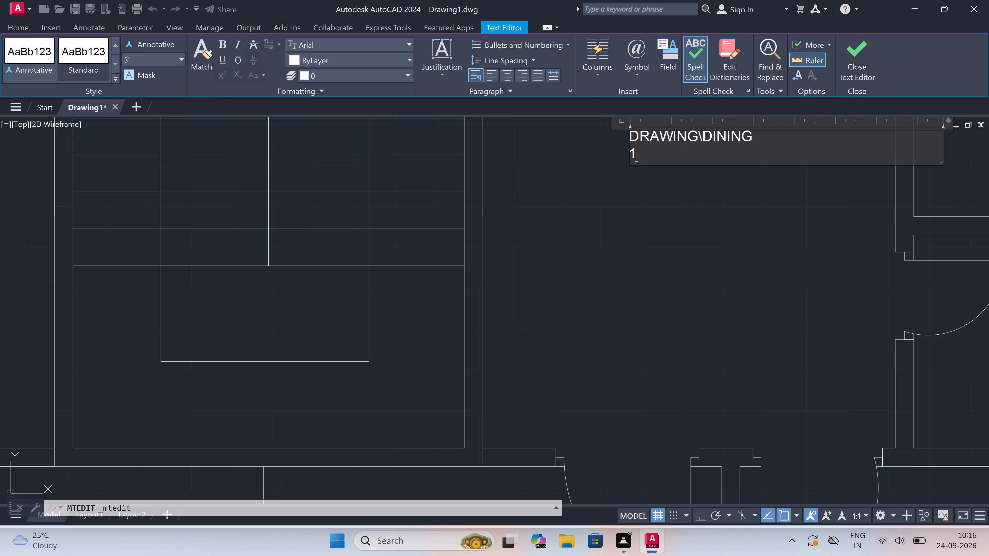
type("0'")
type("6\"X")
type("12'9")
key("shift+quotedbl")
left_click(561, 264)
With ortho on, draw a three-sided balcony outline projecting 5' south of the lower plan's south wall, around the western pair of outward-opening doors.
scroll(585, 234, "down", 5)
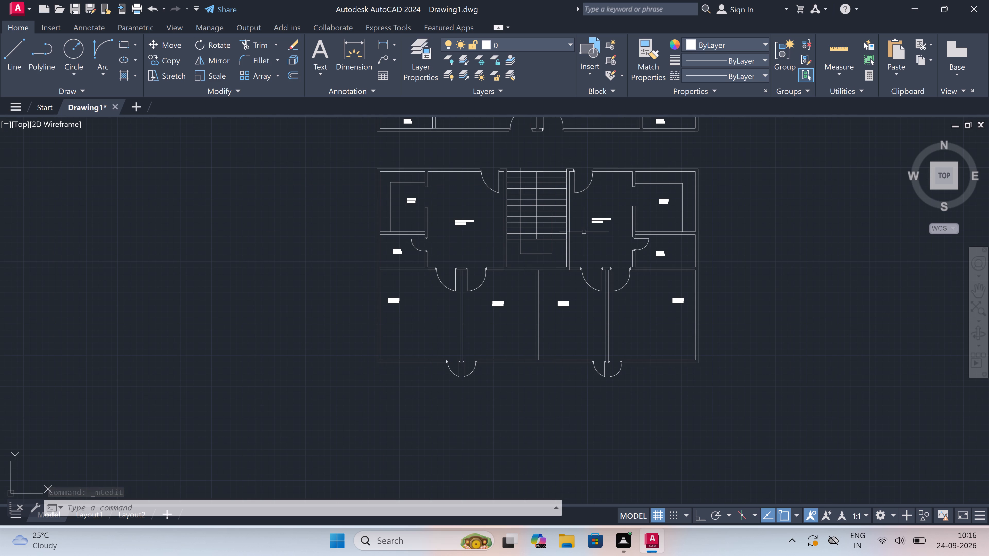
scroll(584, 232, "down", 2)
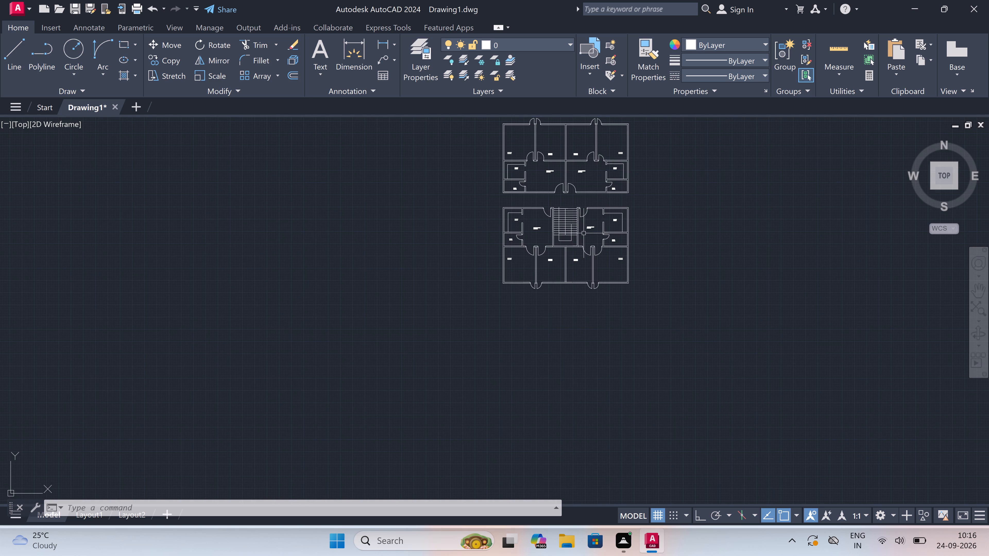
scroll(542, 286, "up", 4)
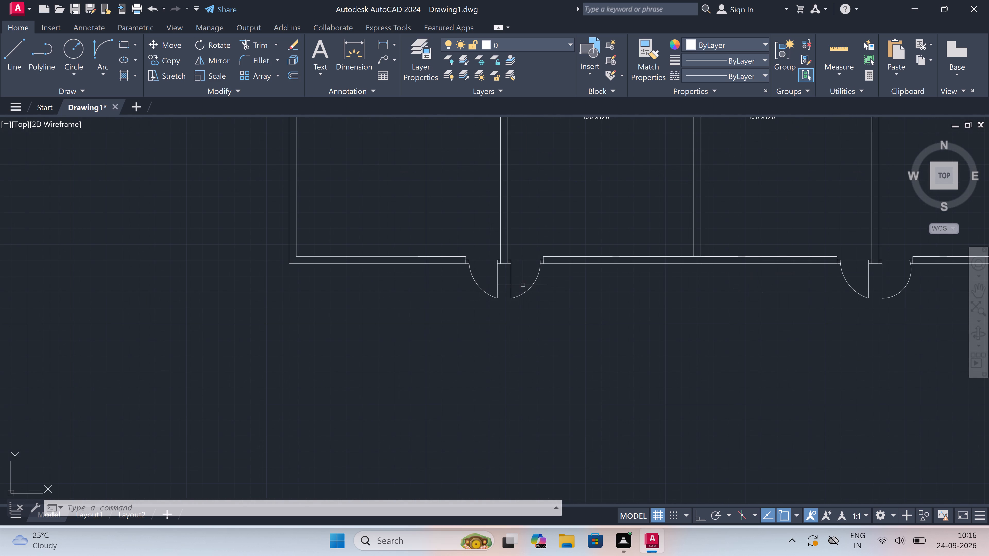
scroll(509, 281, "up", 2)
key("l")
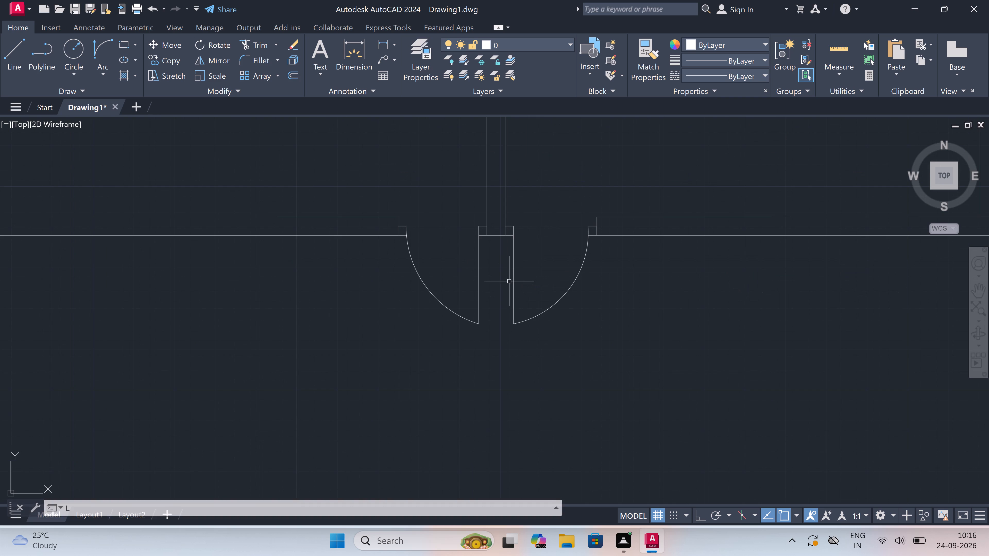
key("space")
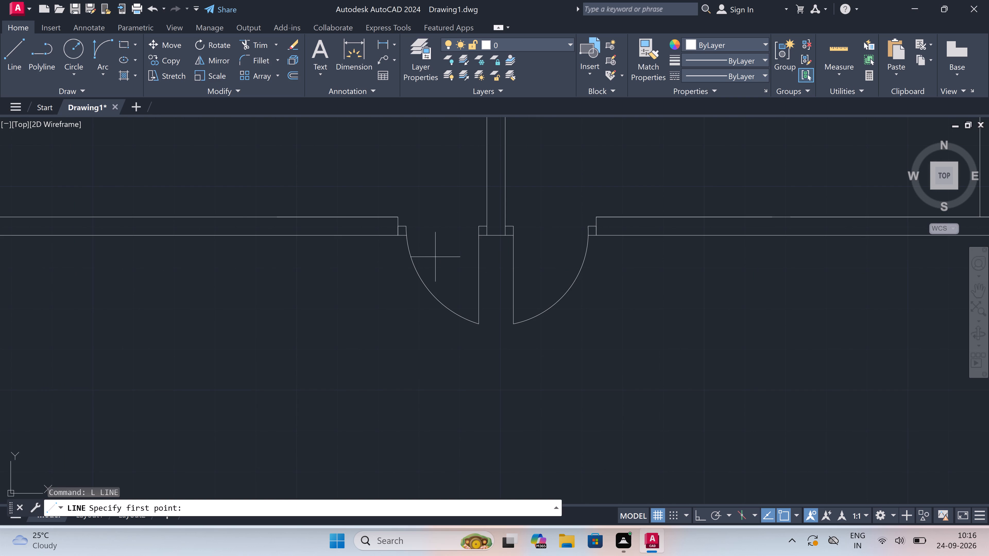
scroll(424, 257, "down", 2)
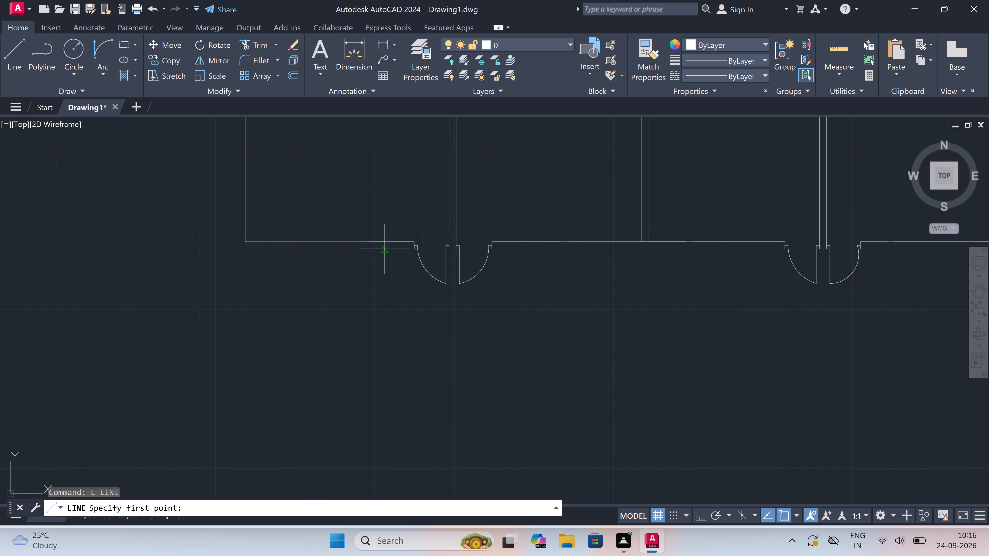
left_click(364, 249)
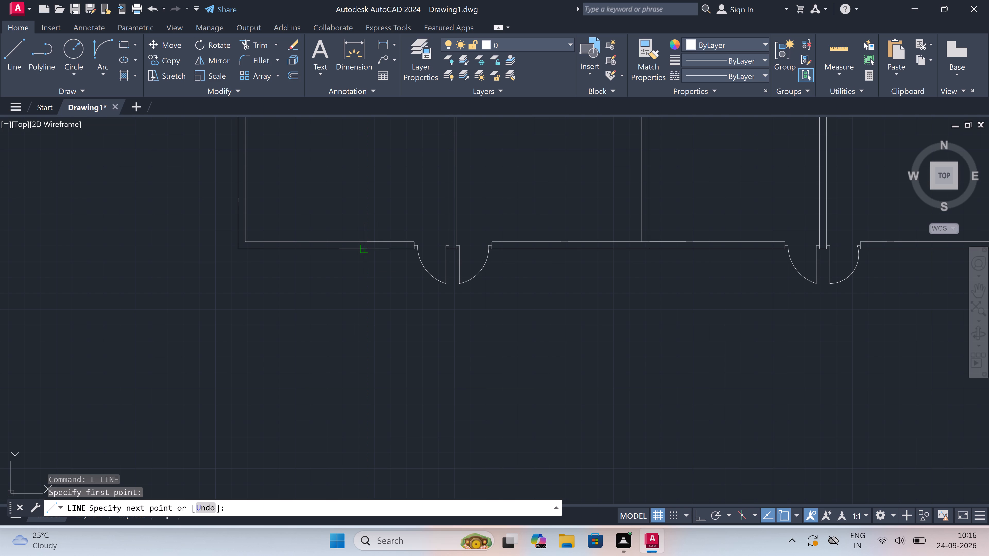
key("F8")
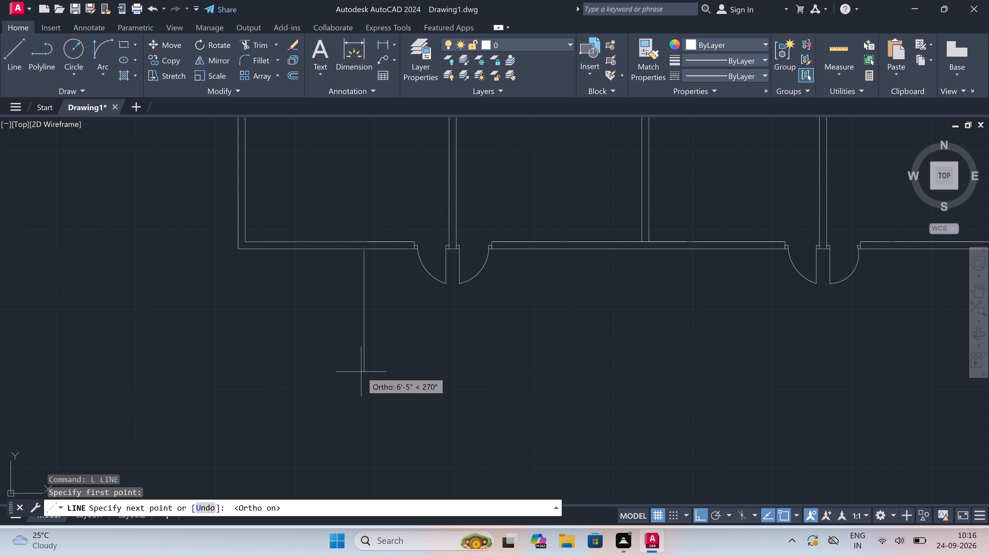
type("5'")
key("space")
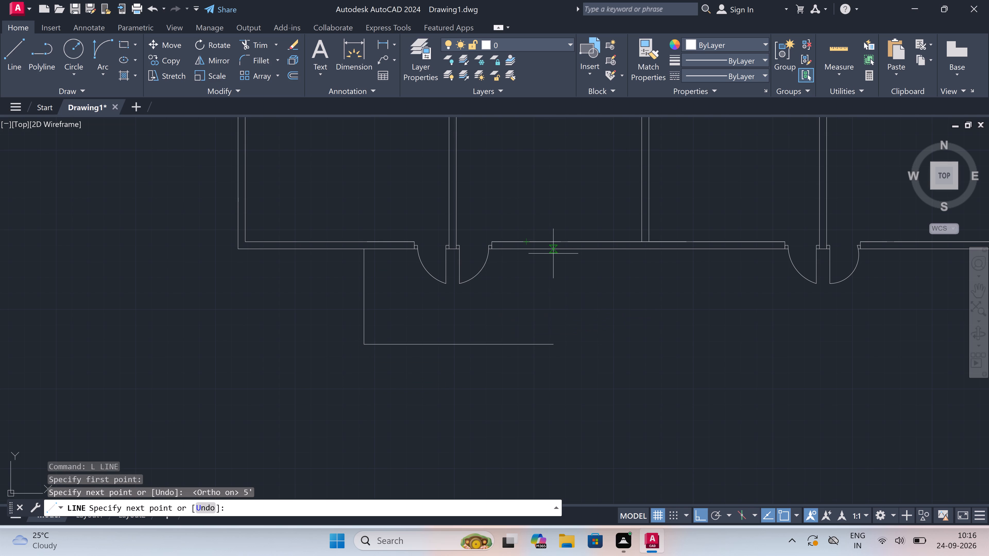
left_click_drag(555, 339, 555, 335)
left_click(553, 247)
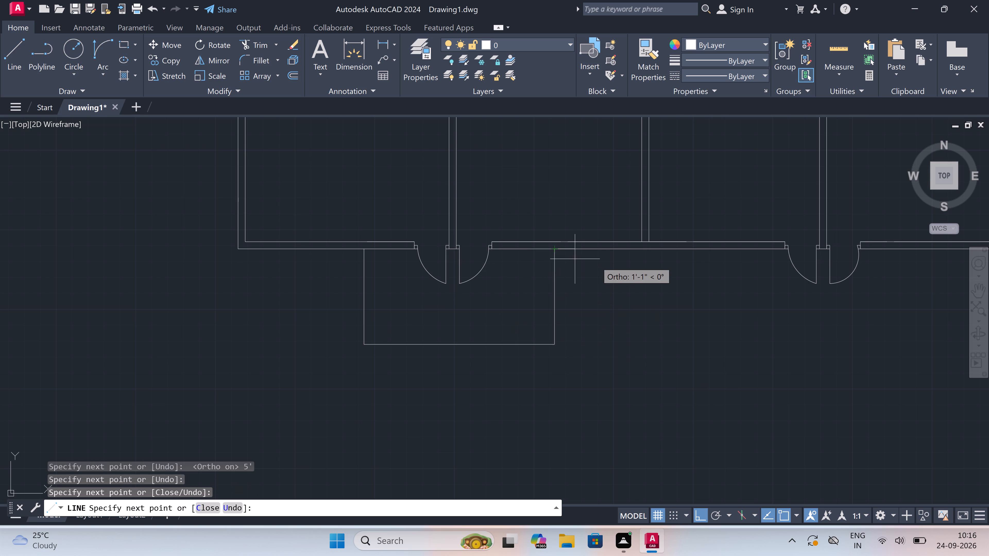
Continue the line to draw the western balcony's east outer wall face, 4.5" outside the outline, down to its south edge.
type("4.5\"")
key("space")
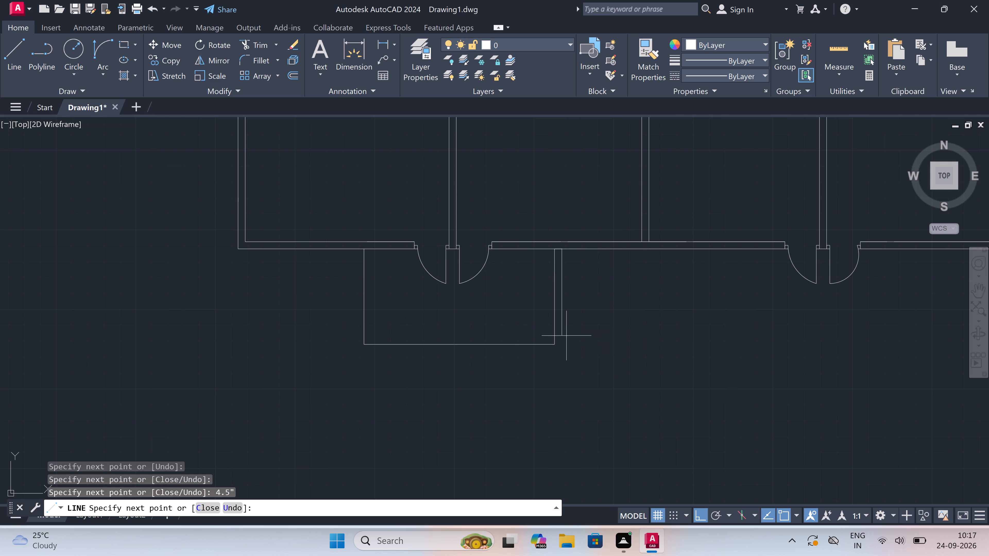
scroll(537, 354, "up", 2)
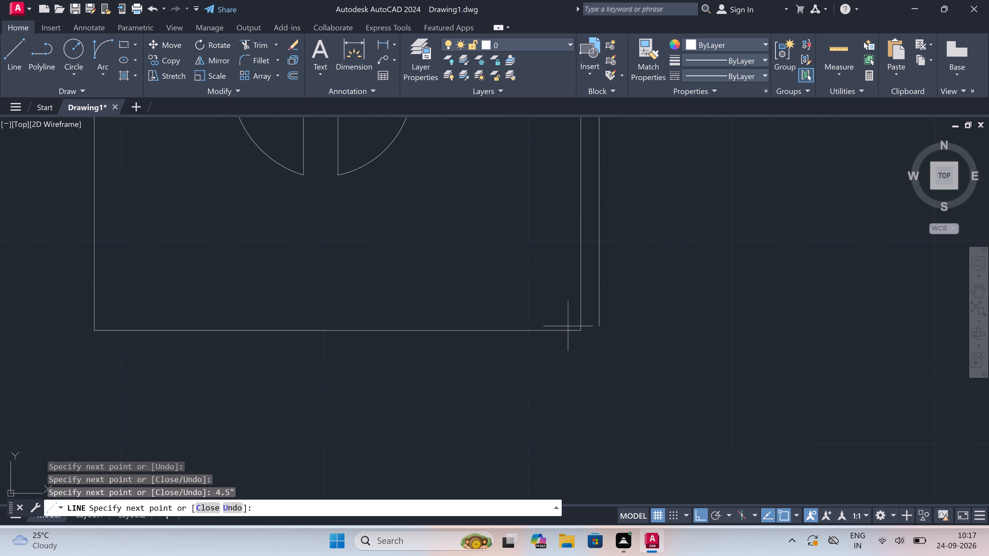
left_click(597, 328)
left_click(585, 333)
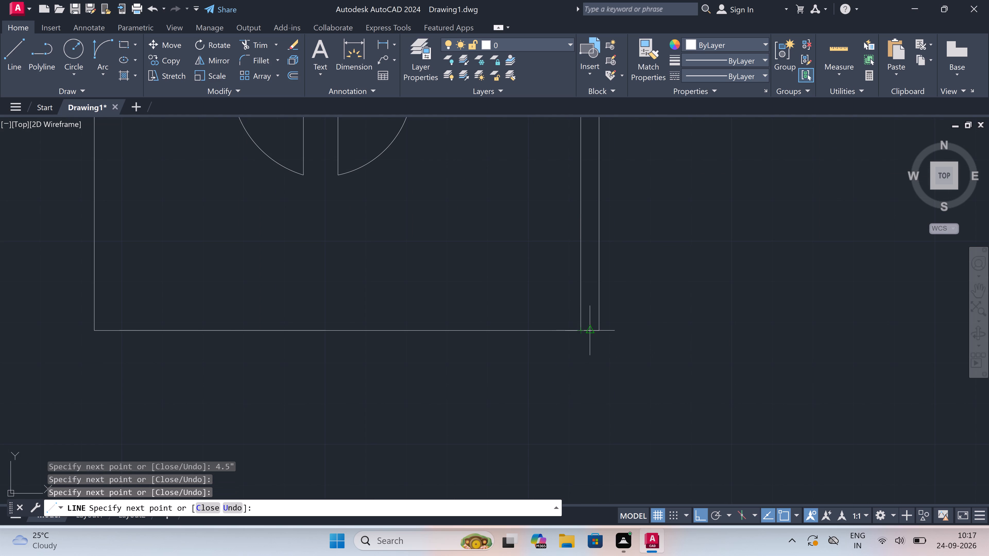
left_click_drag(599, 330, 601, 332)
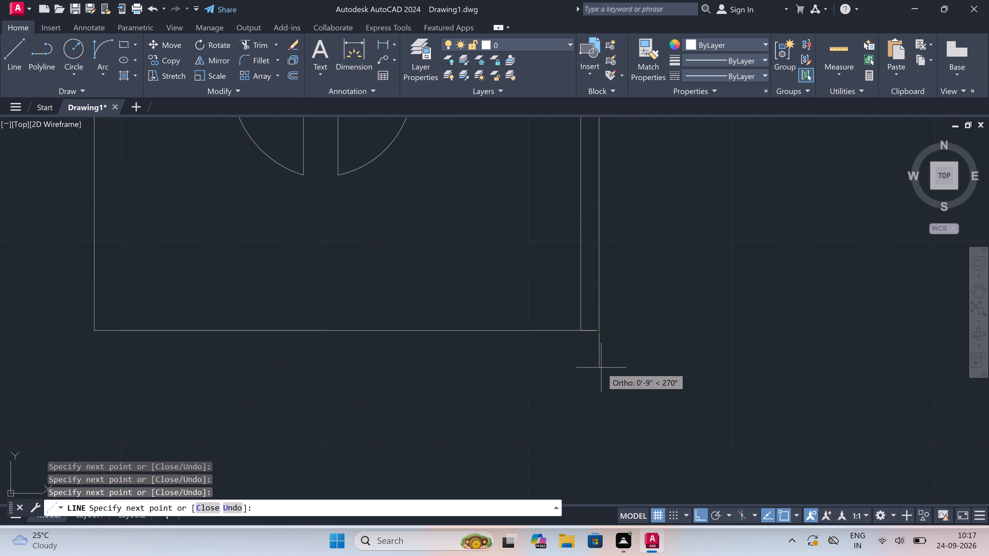
Draw the balcony's south outer wall face 4.5" below the outline, running to its west side, with a short connector at the southwest corner.
type("4.5\"")
key("space")
scroll(143, 291, "down", 4)
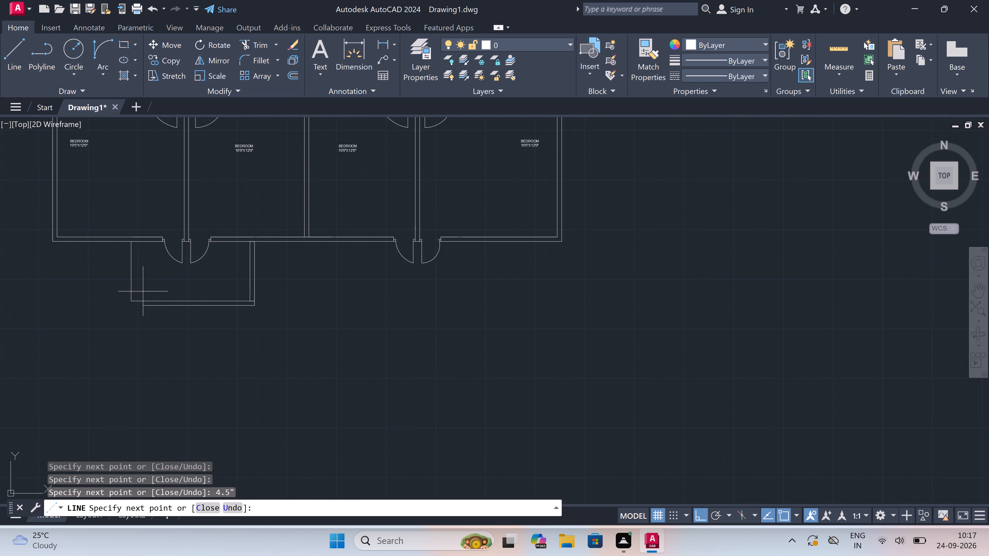
scroll(27, 312, "up", 5)
scroll(237, 223, "down", 3)
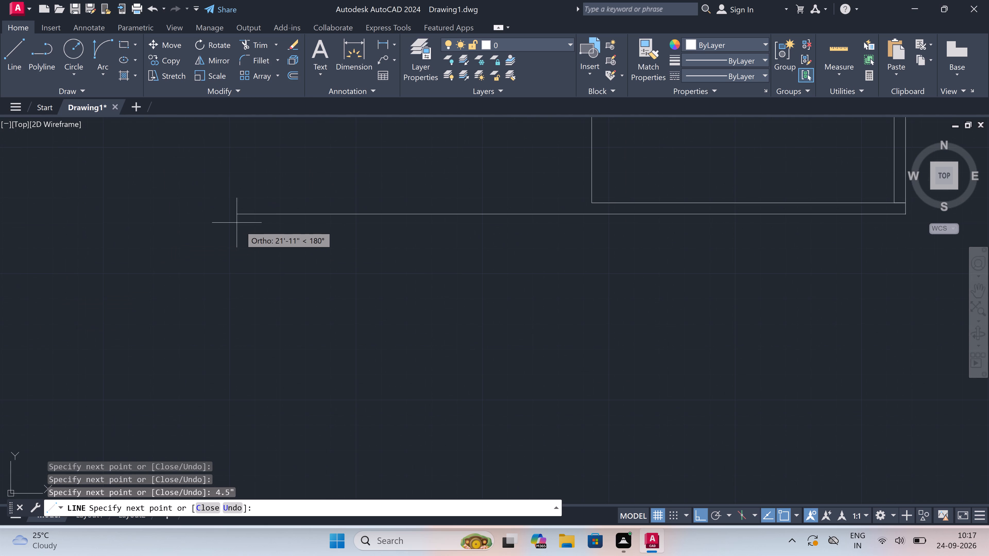
scroll(246, 230, "down", 2)
scroll(303, 180, "up", 1)
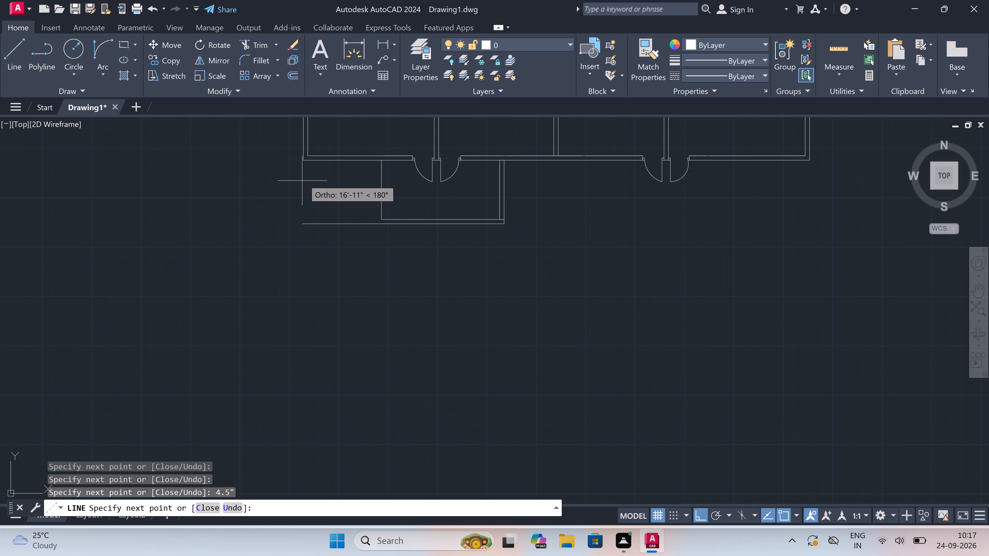
scroll(404, 233, "up", 3)
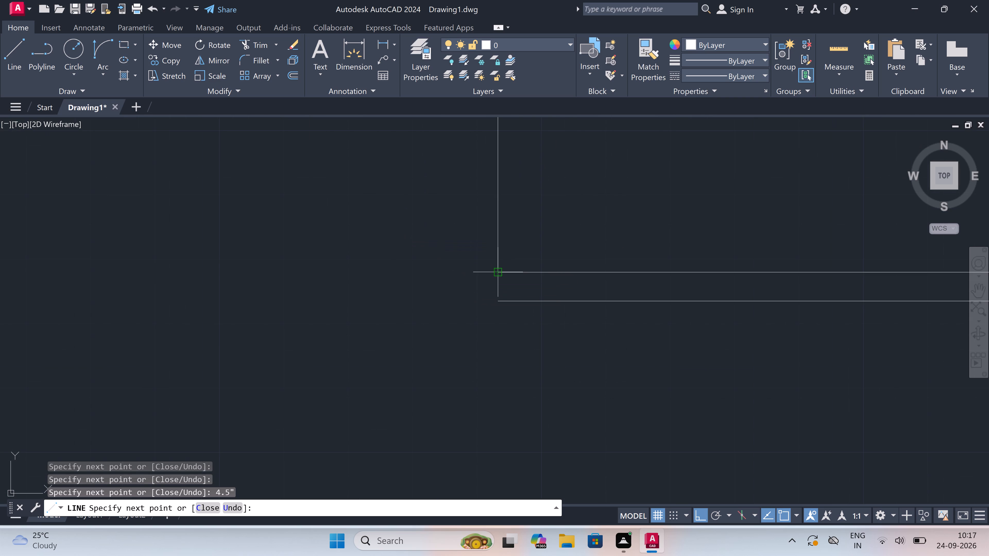
left_click_drag(495, 303, 495, 296)
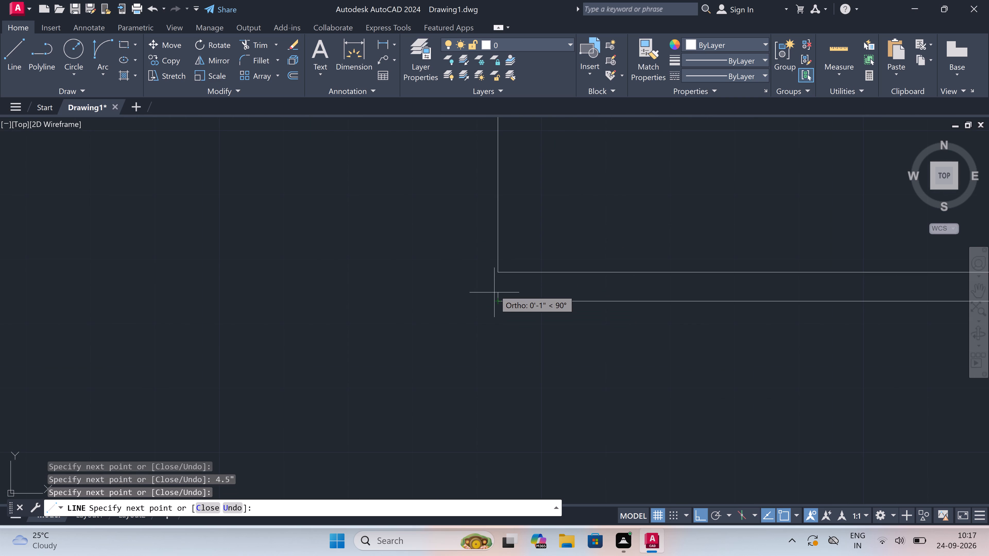
left_click(496, 272)
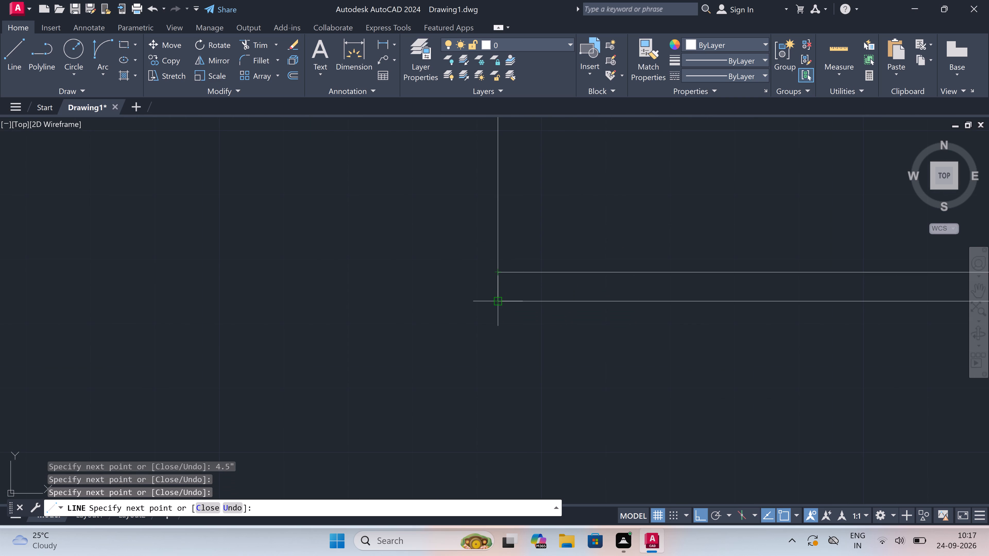
left_click(496, 303)
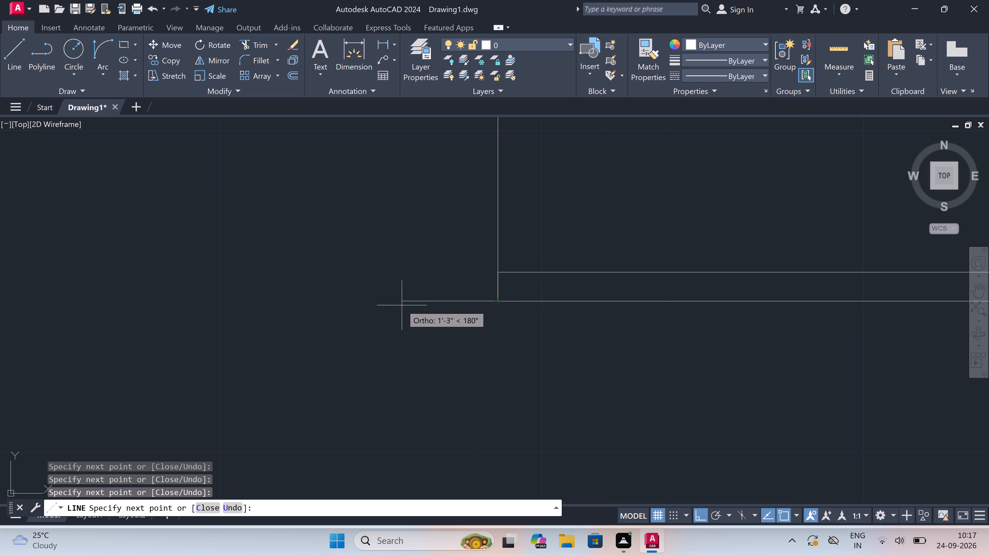
Draw the balcony's west outer wall face 4.5" outside the outline, up to the building's south wall, and finish the line.
type("4.5\"")
key("space")
scroll(400, 298, "down", 2)
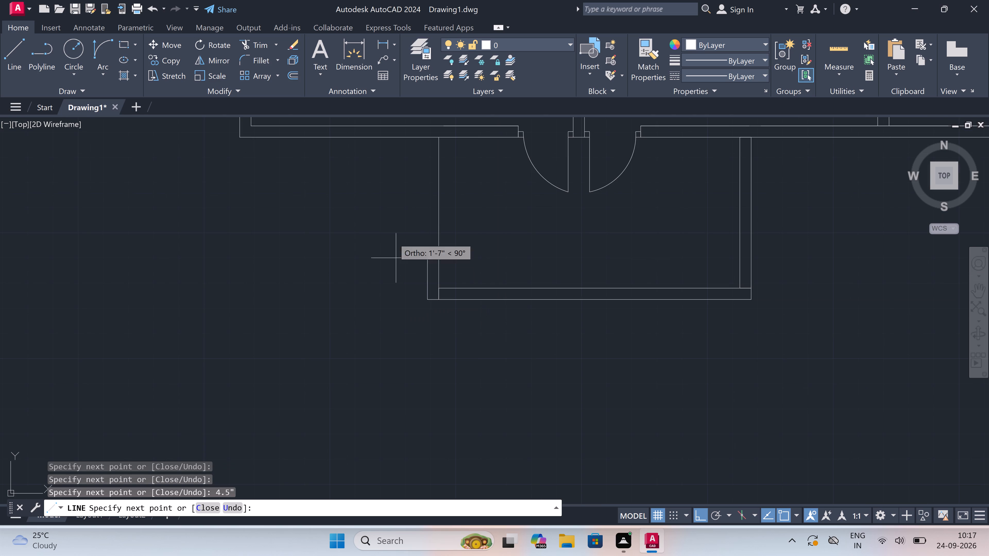
left_click(424, 137)
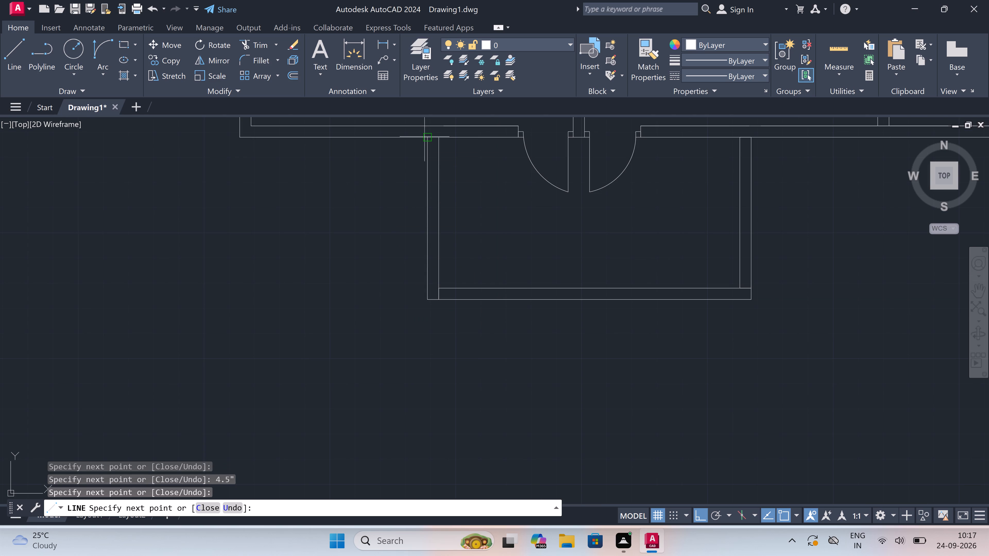
key("Escape")
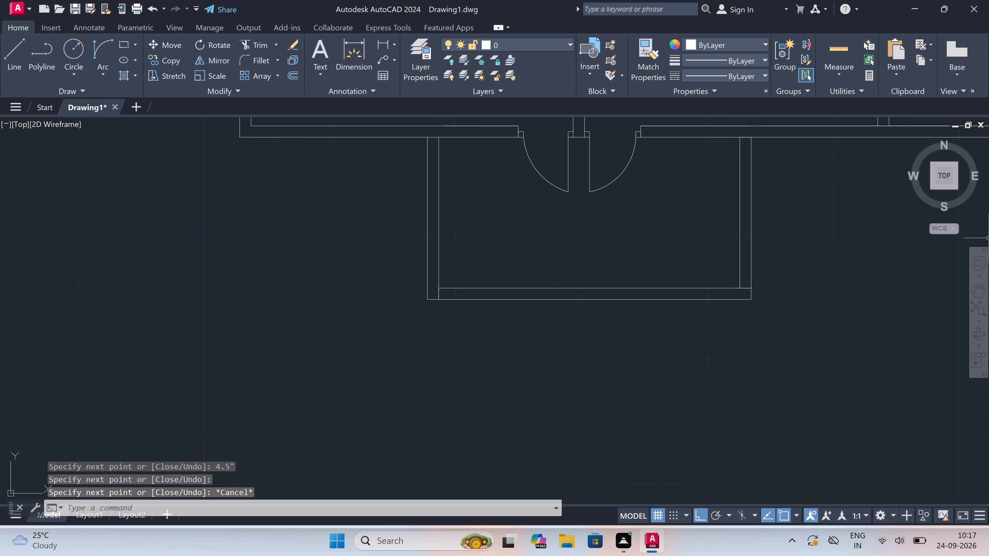
Copy the complete western balcony along the south wall to surround the eastern pair of outward-opening doors.
left_click_drag(782, 235, 754, 268)
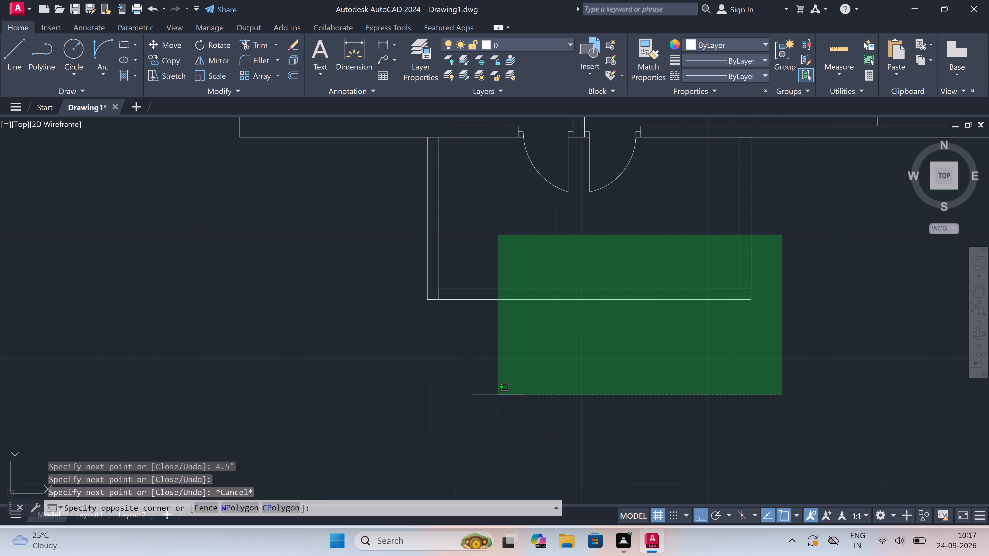
left_click(380, 397)
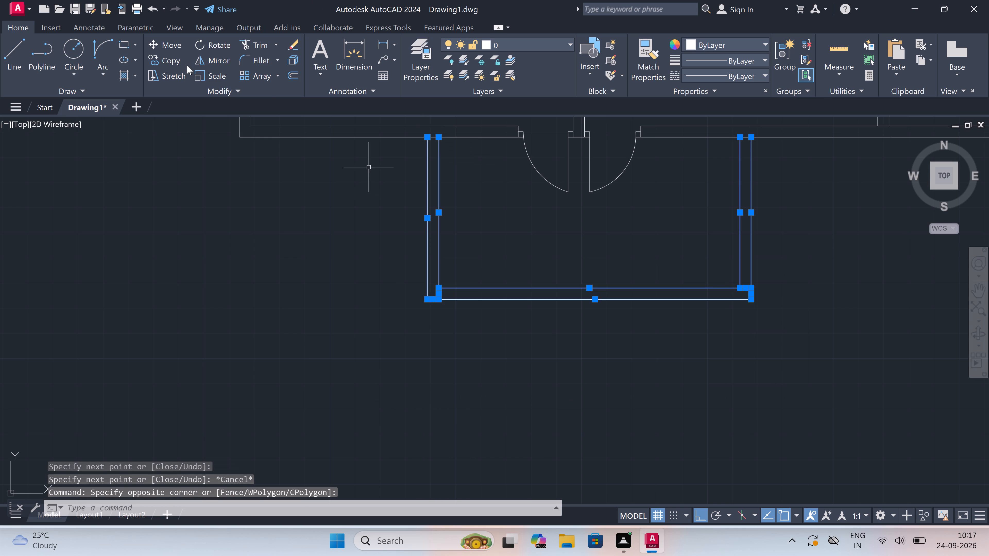
left_click(157, 62)
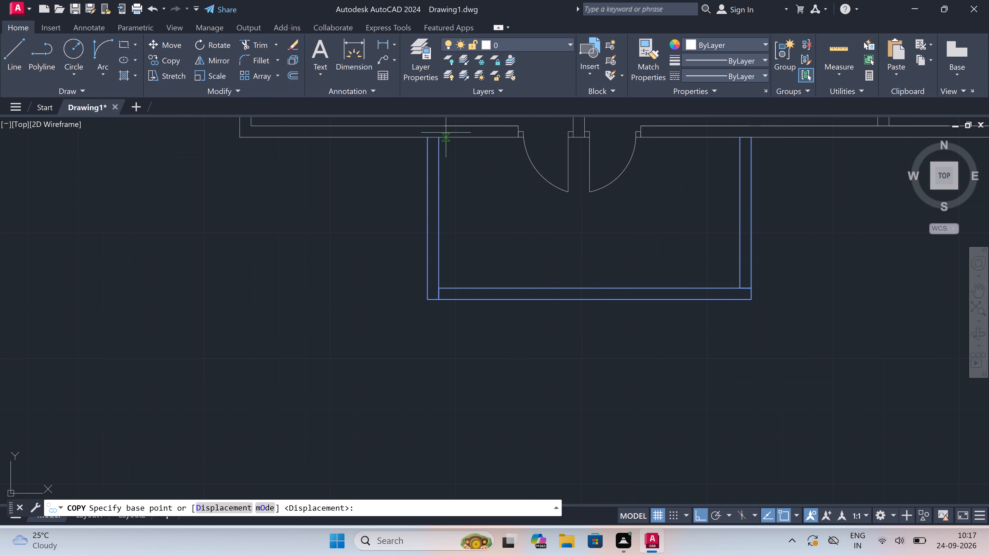
left_click_drag(435, 141, 474, 136)
scroll(501, 129, "down", 3)
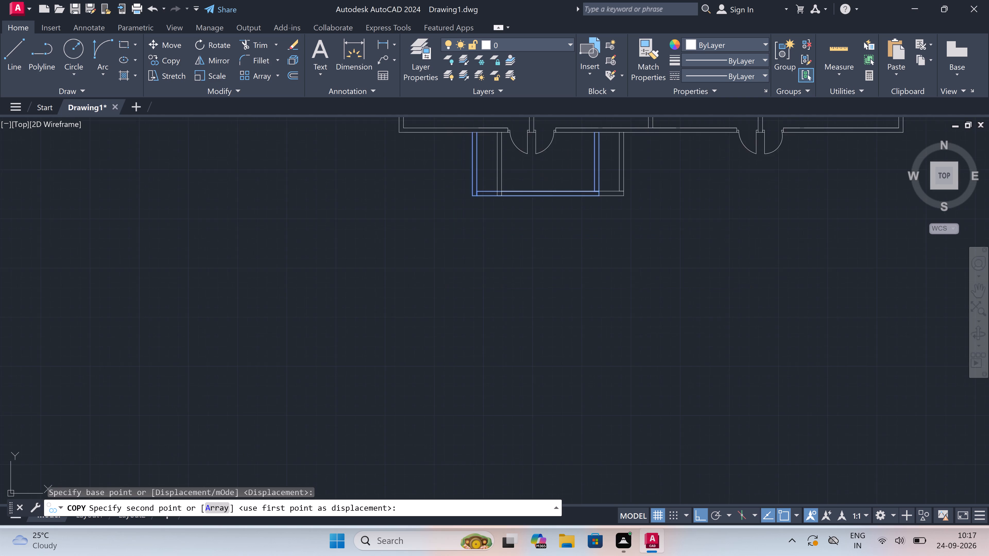
scroll(501, 129, "down", 1)
scroll(586, 121, "up", 3)
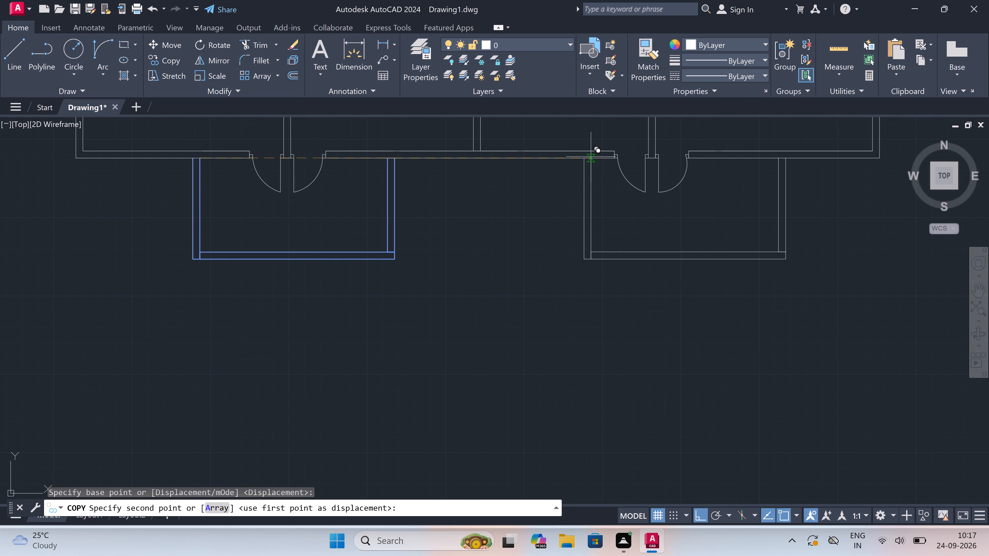
scroll(573, 156, "up", 2)
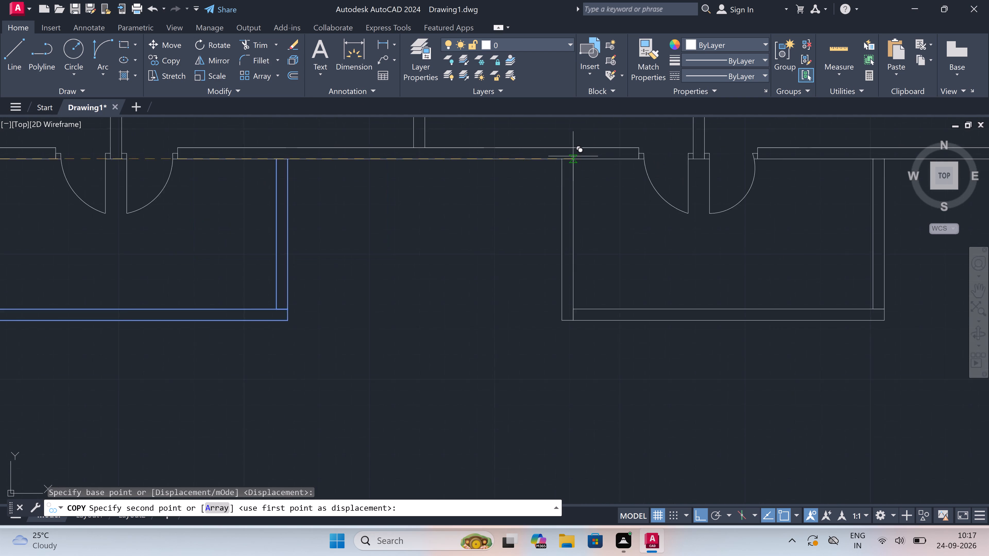
scroll(566, 162, "down", 1)
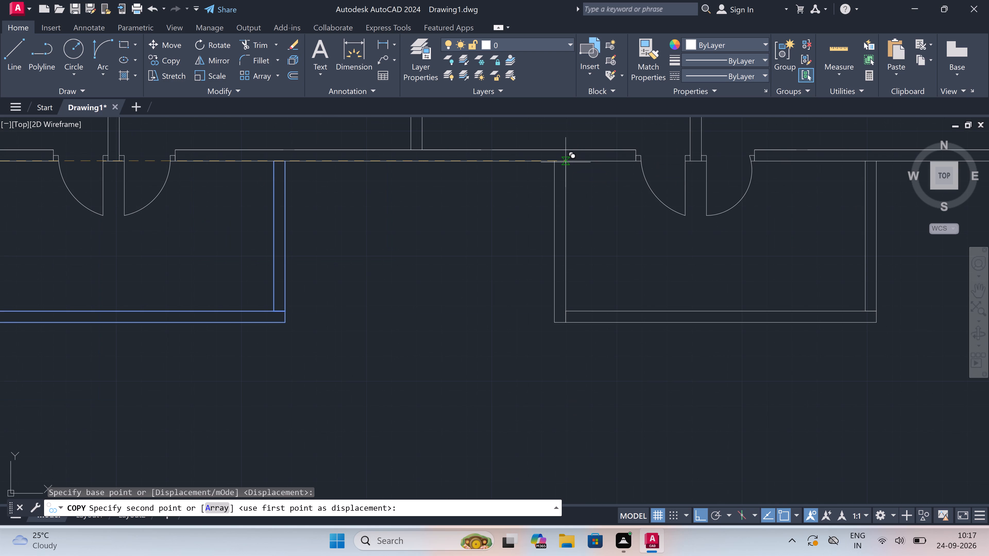
scroll(566, 162, "up", 2)
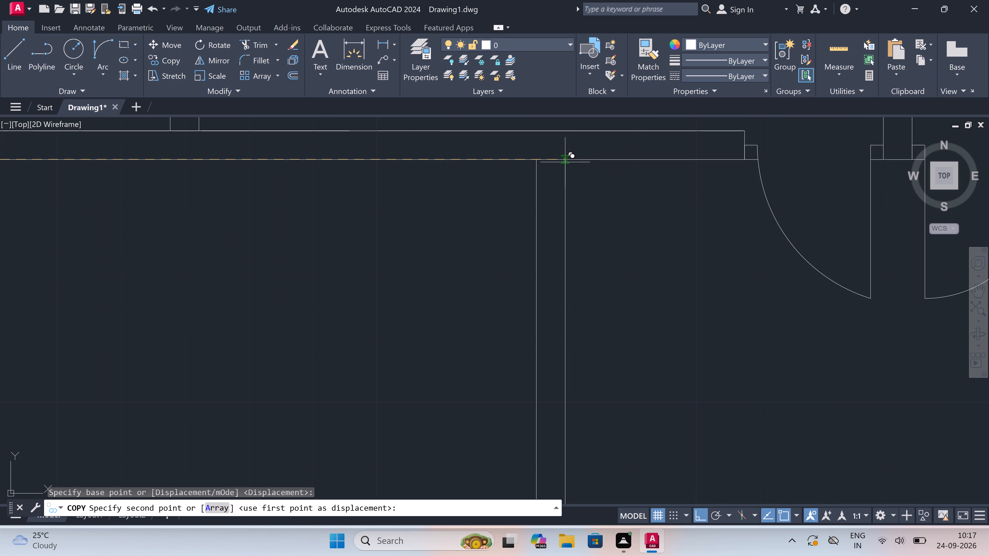
left_click(564, 161)
With ortho off, place another copy of the balcony in the empty space west of the upper plan.
scroll(570, 173, "down", 5)
scroll(549, 192, "down", 2)
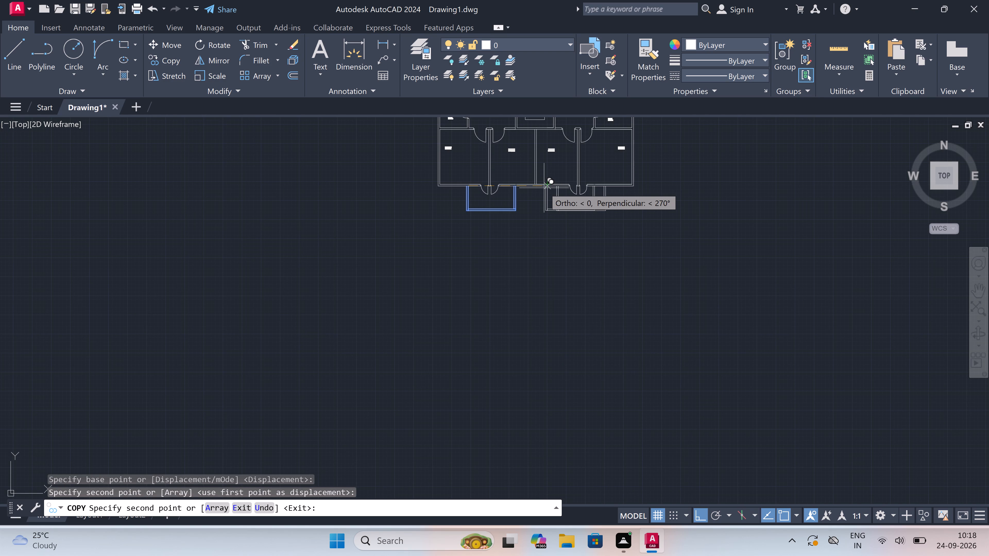
key("F8")
scroll(542, 183, "down", 2)
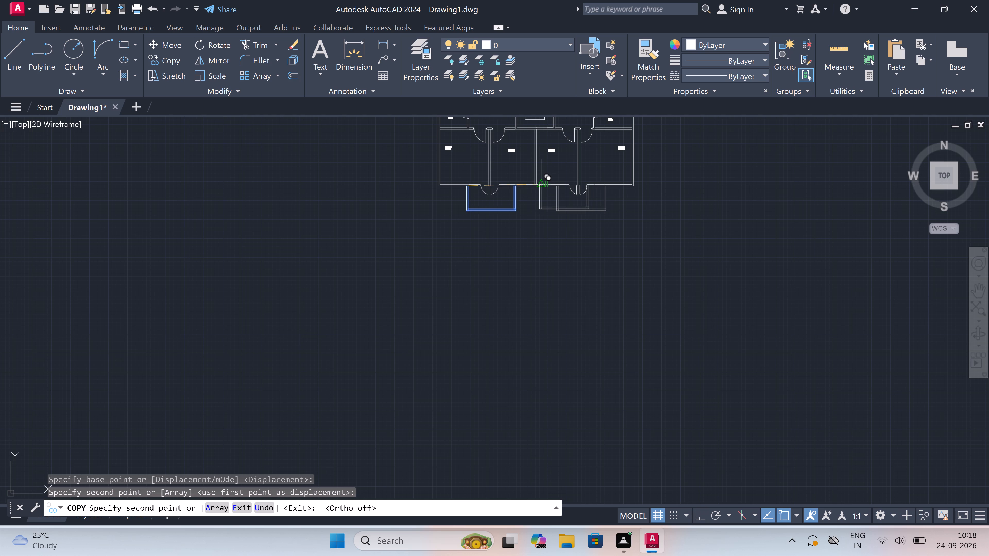
scroll(542, 183, "down", 3)
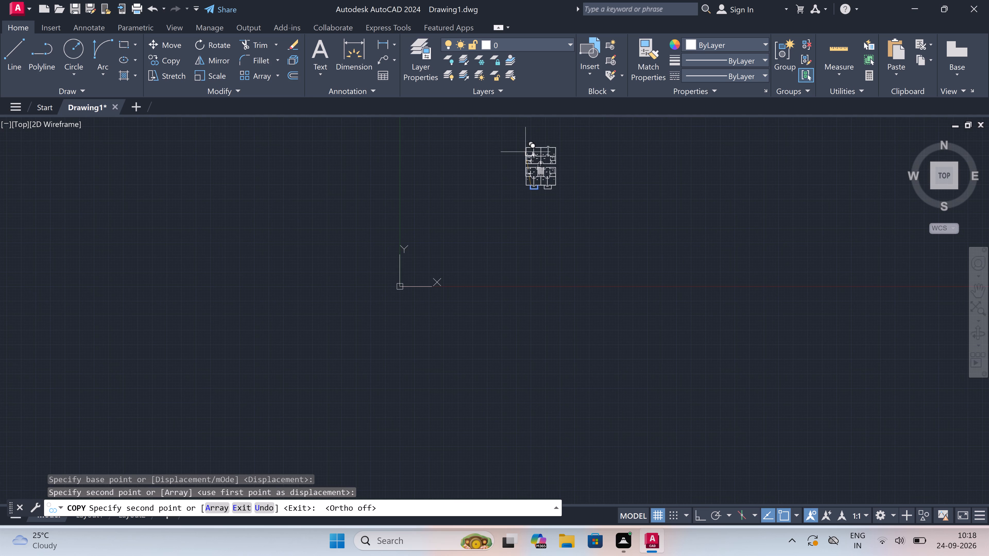
scroll(521, 143, "up", 3)
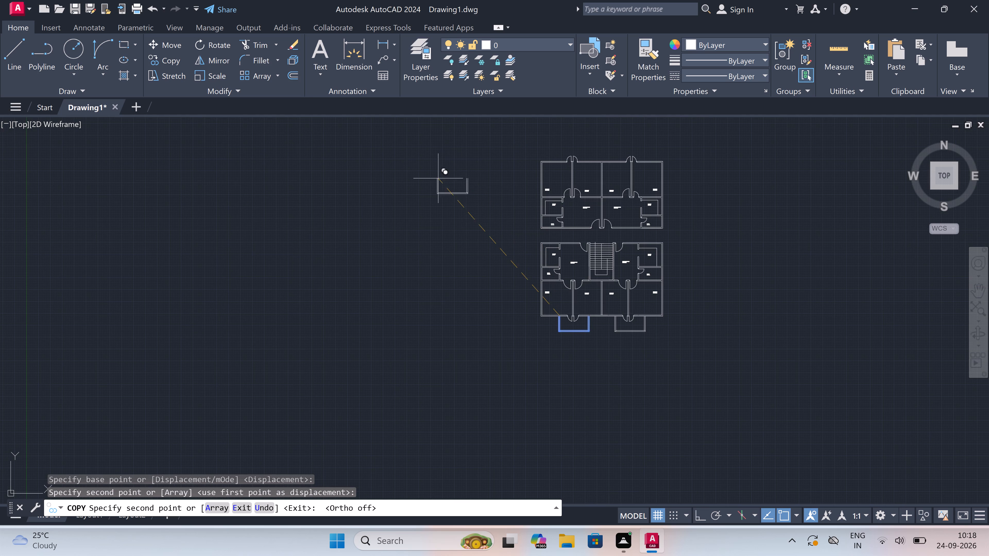
scroll(491, 151, "up", 2)
left_click(468, 203)
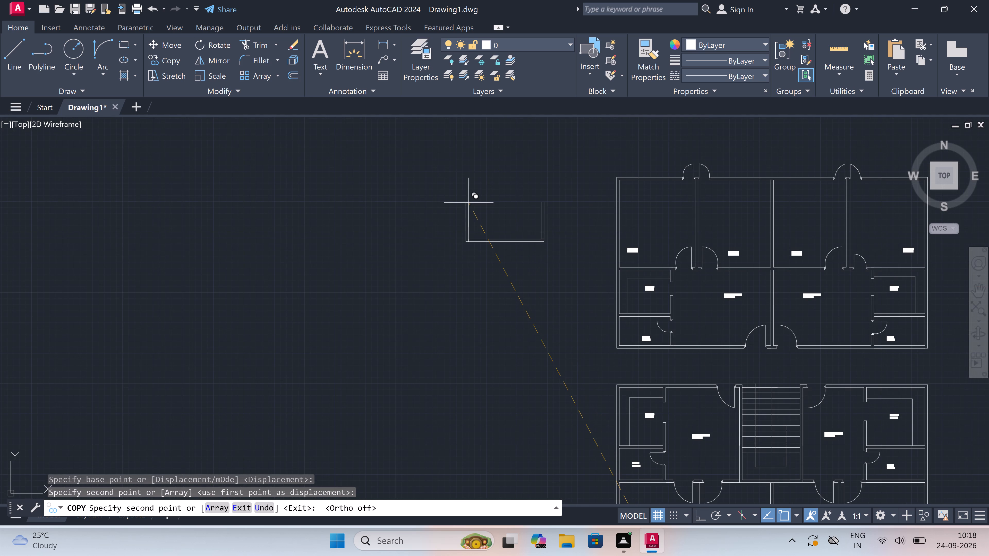
key("Escape")
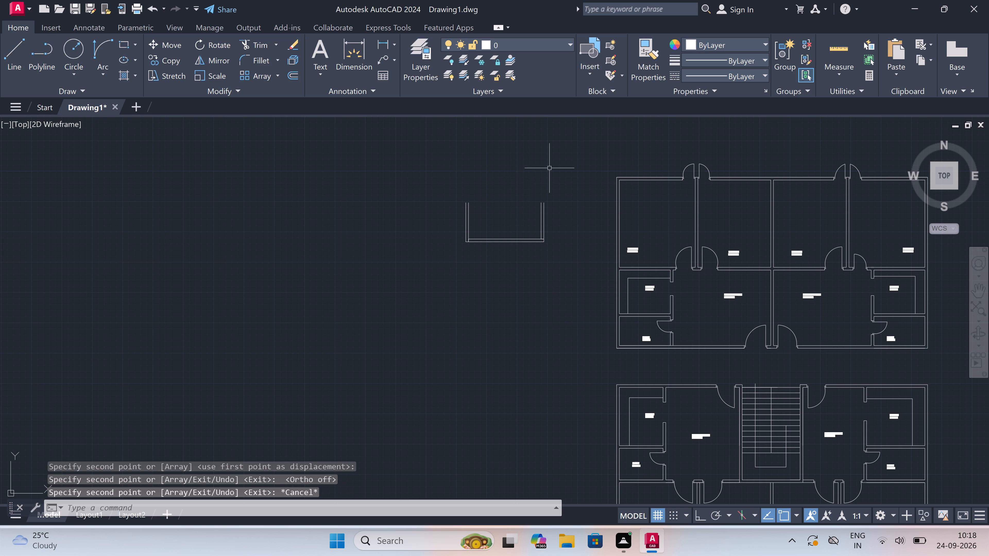
With ortho on, mirror the spare balcony about a horizontal line through its open ends, keeping the source objects.
left_click_drag(562, 183, 547, 198)
left_click(389, 300)
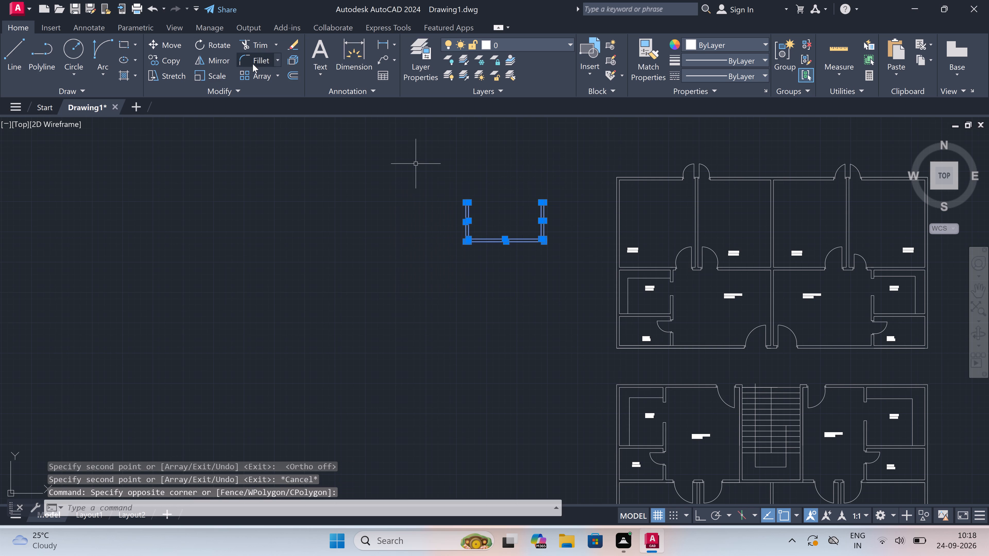
left_click(223, 56)
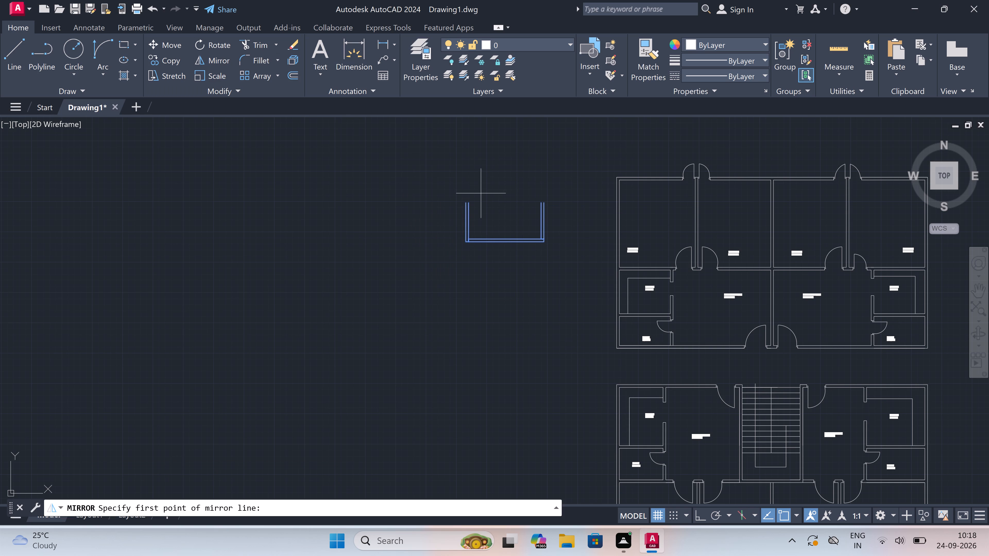
left_click(466, 203)
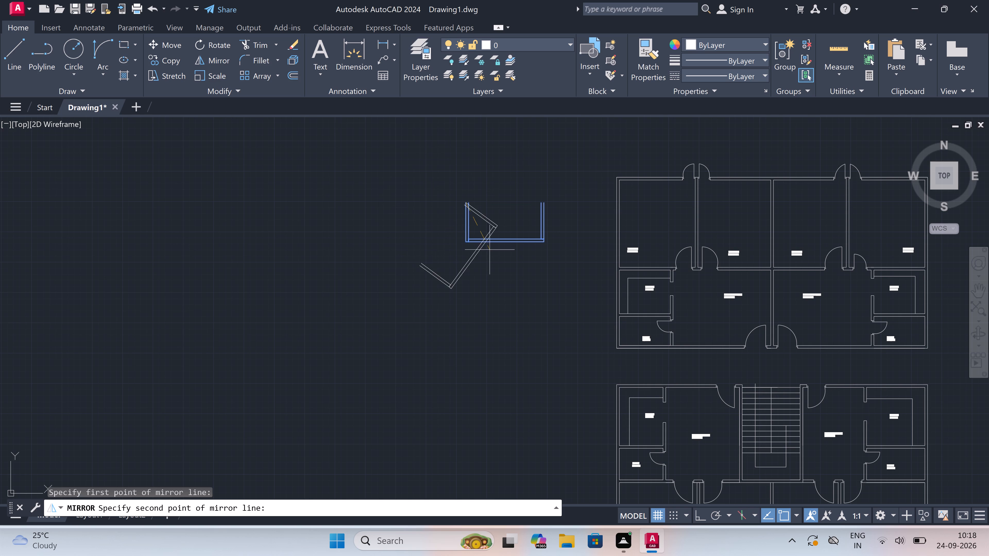
key("F8")
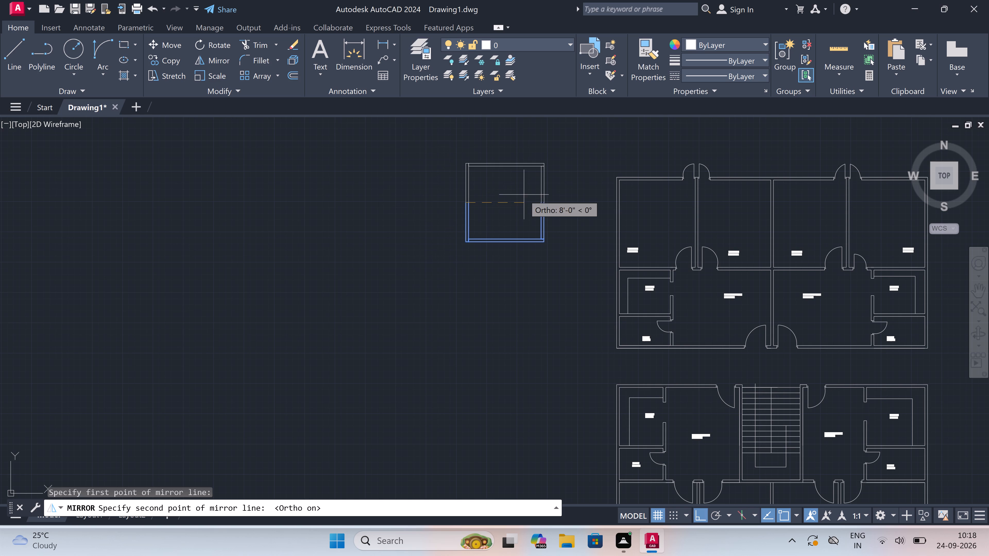
left_click(522, 197)
key("space")
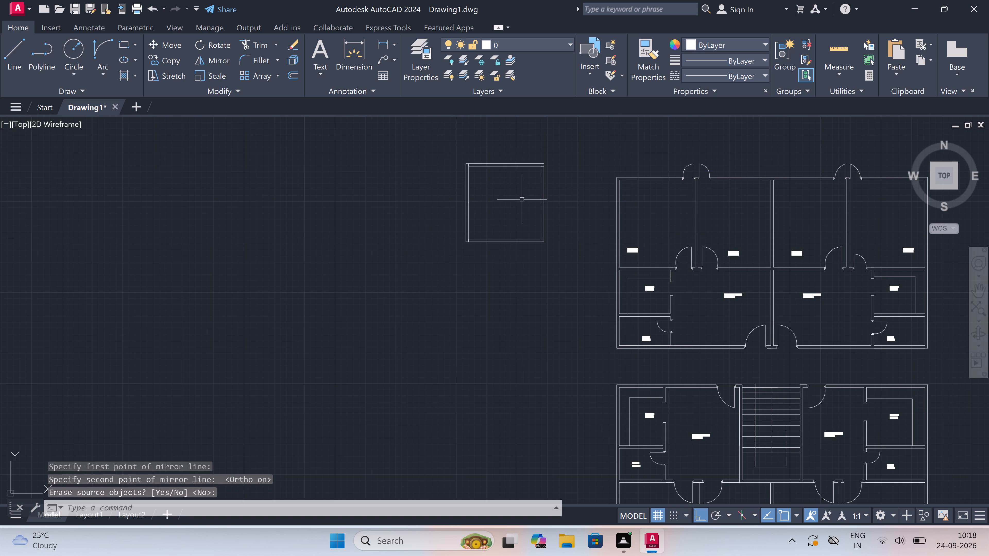
Erase the original southern half of the mirrored spare balcony, keeping the half that opens south.
left_click_drag(573, 220, 562, 225)
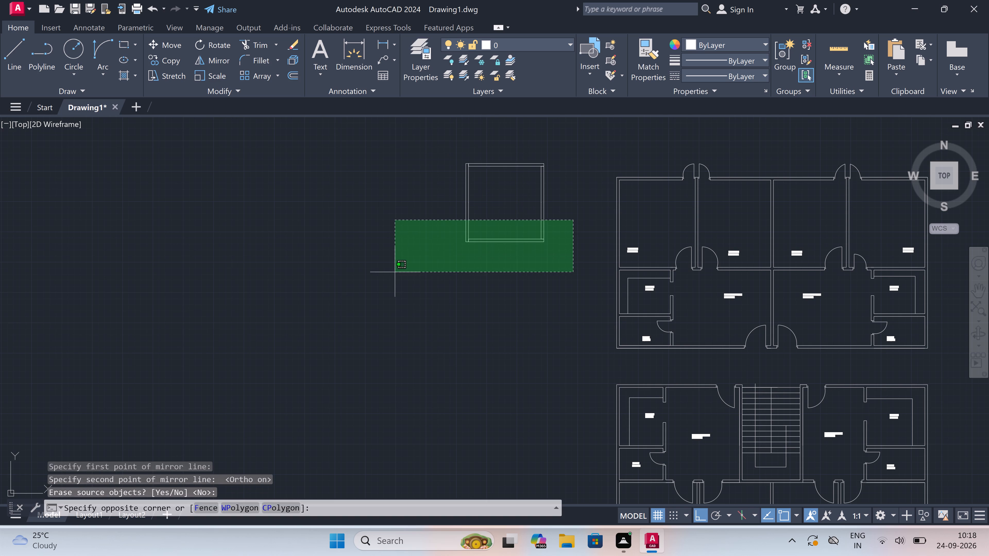
left_click(394, 272)
key("Delete")
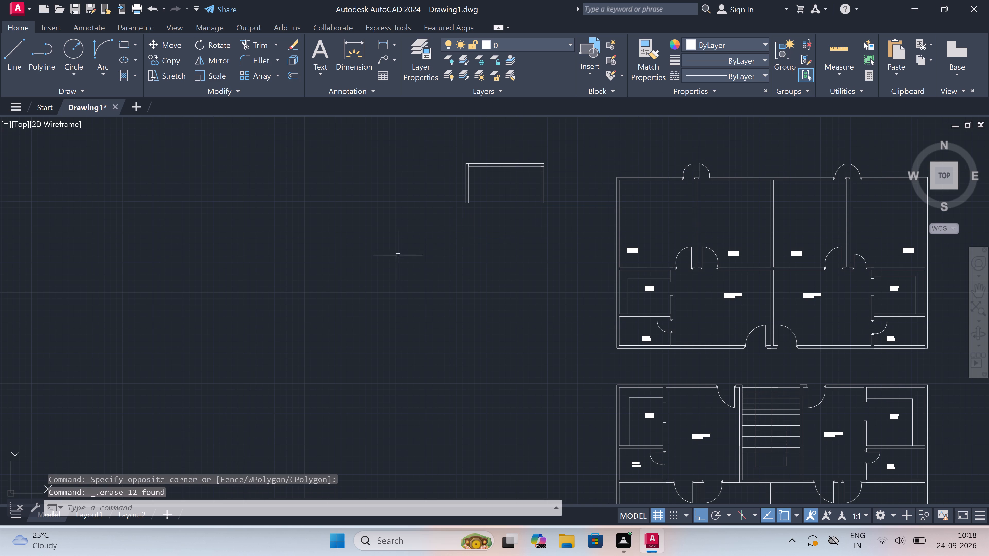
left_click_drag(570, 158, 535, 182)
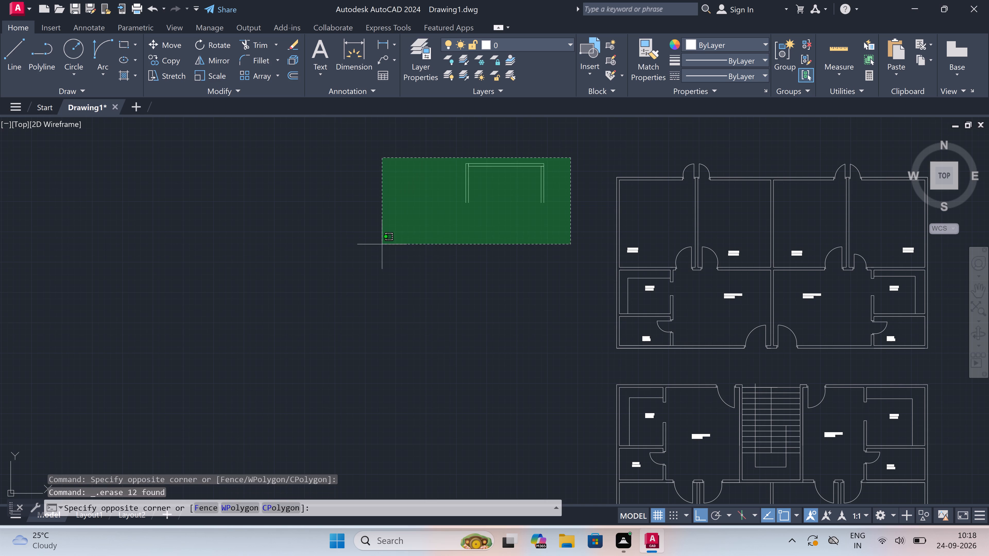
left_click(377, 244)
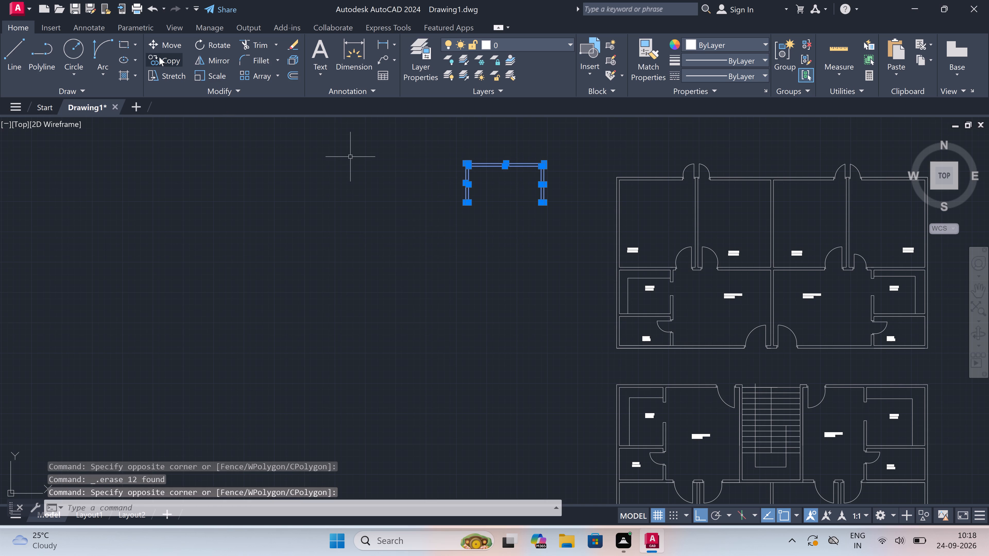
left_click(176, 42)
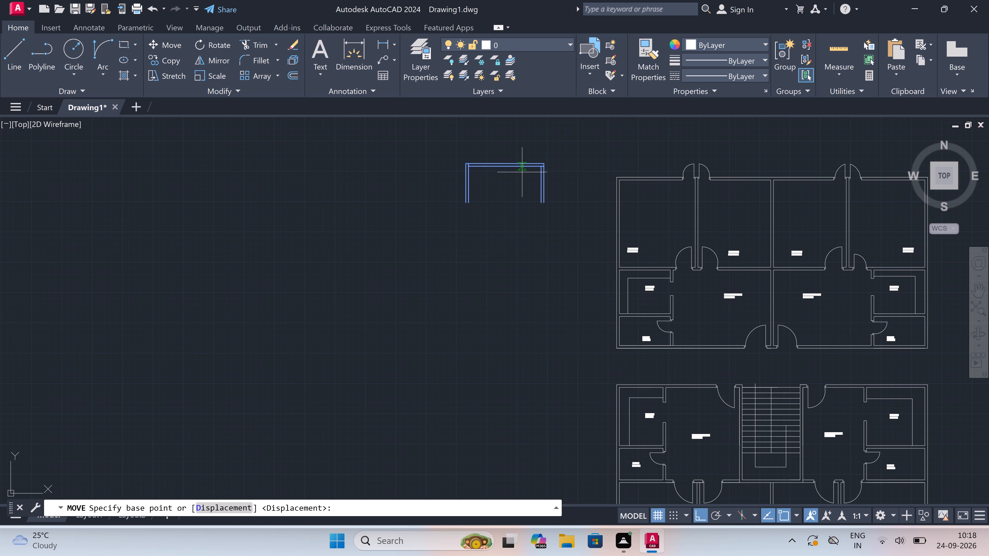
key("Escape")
With ortho off, copy the spare balcony onto the upper plan's north wall around the western pair of outward-opening doors.
left_click_drag(577, 161, 552, 181)
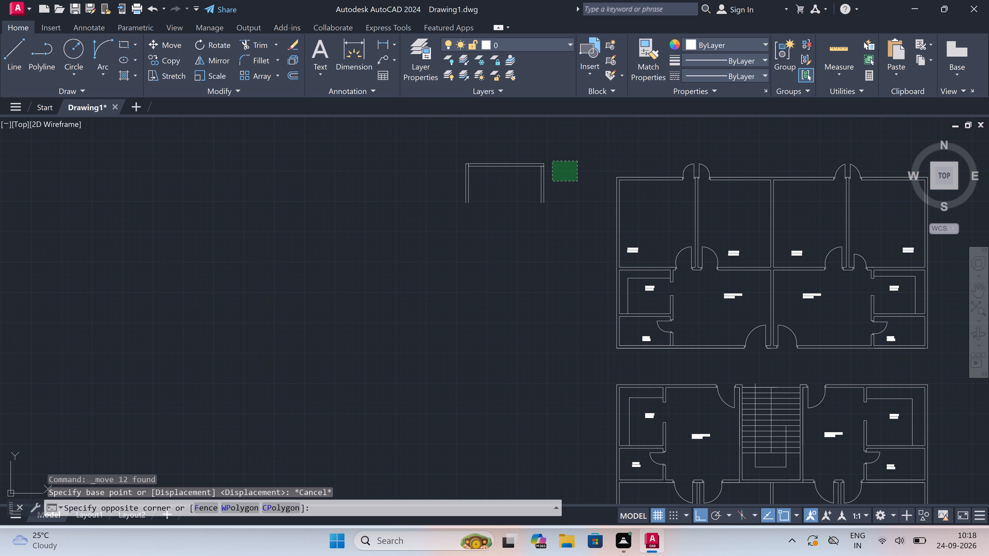
left_click_drag(385, 226, 387, 225)
left_click(170, 59)
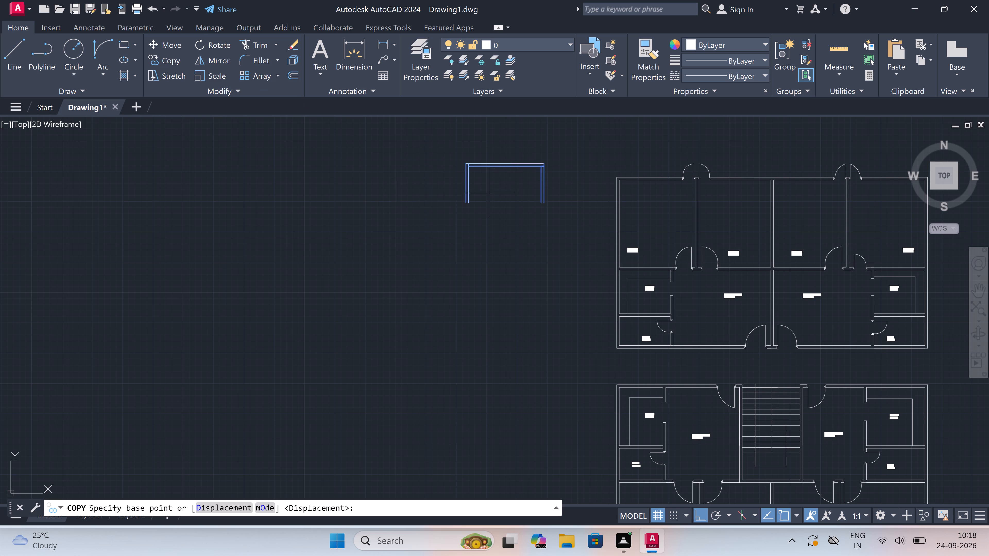
left_click(461, 204)
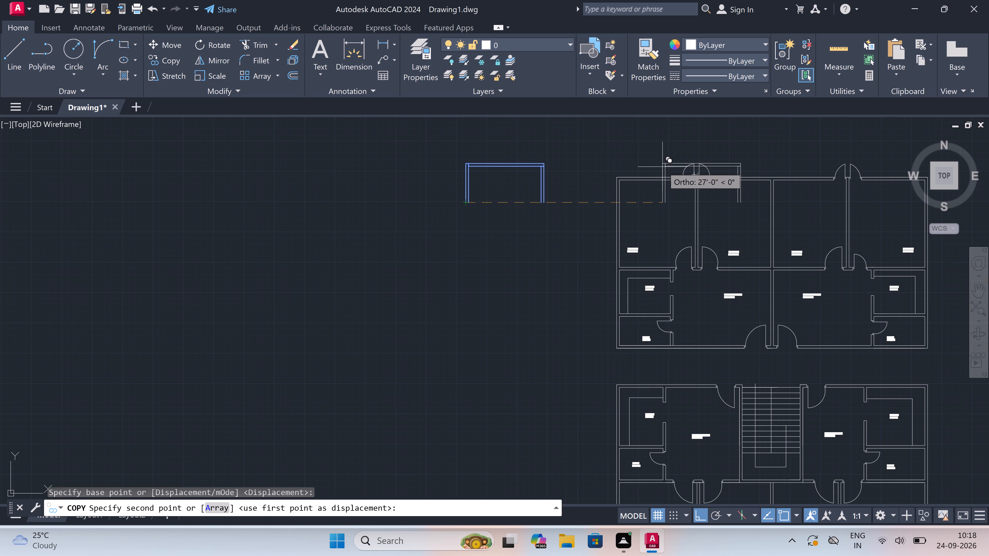
key("F8")
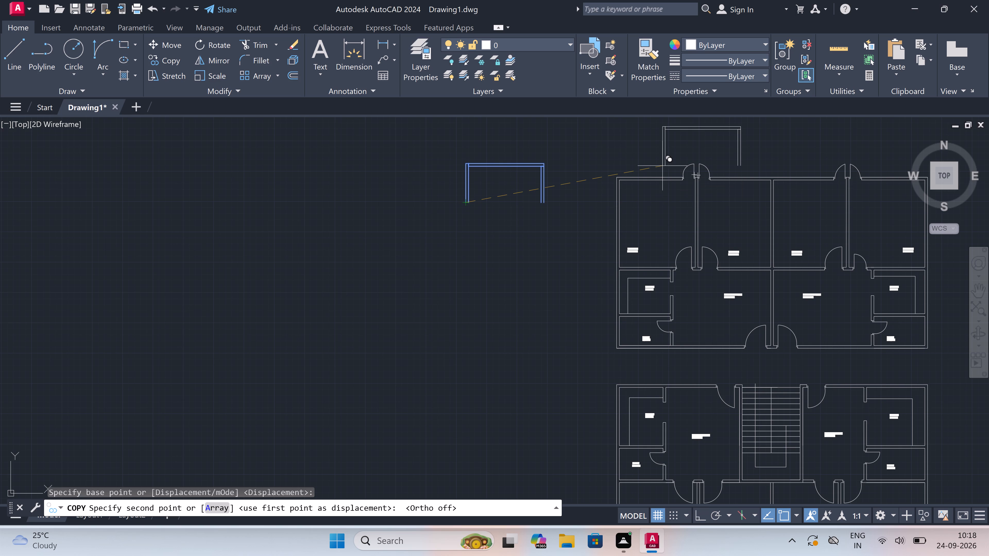
scroll(662, 166, "up", 2)
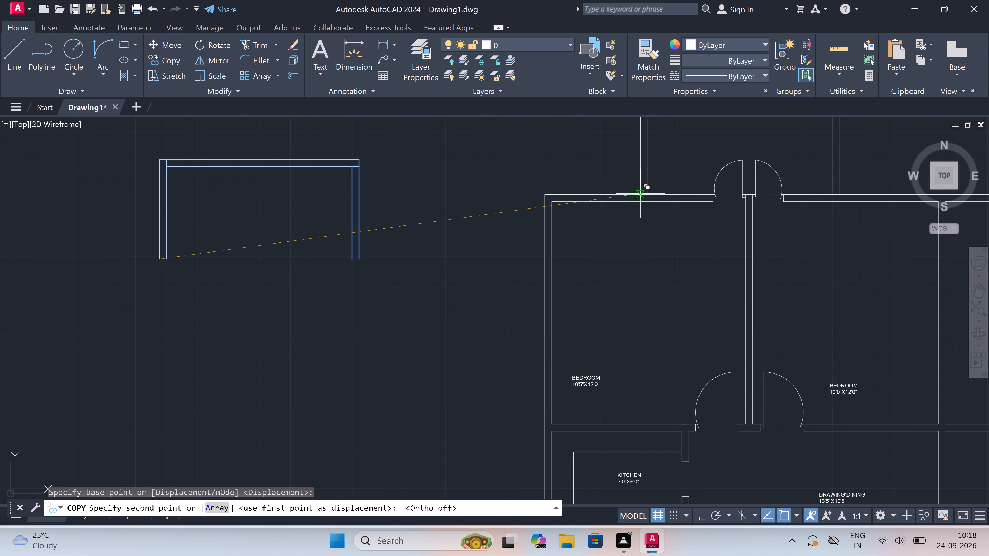
scroll(640, 194, "up", 1)
left_click(640, 194)
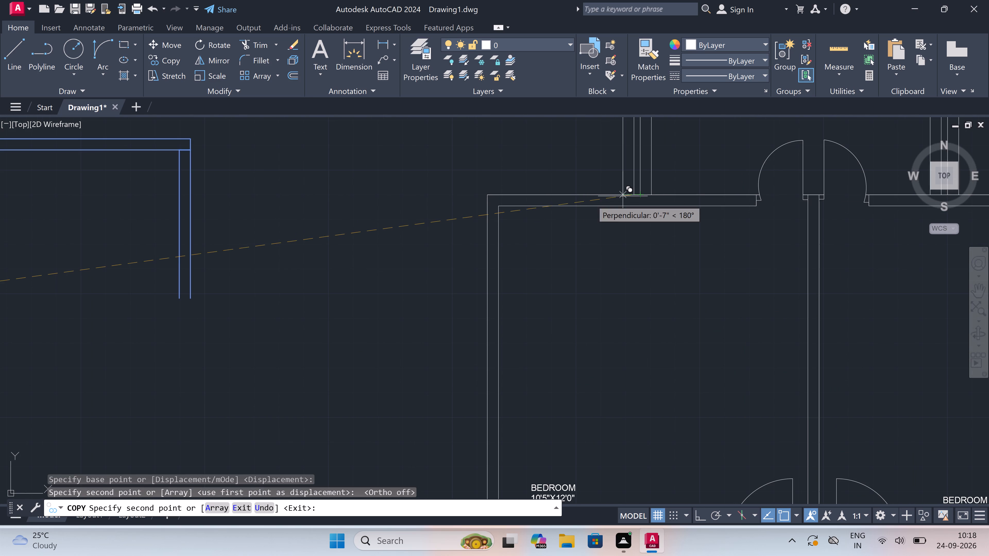
Place a second copy of the balcony on the north wall around the eastern pair of outward-opening doors and finish copying.
scroll(589, 200, "down", 4)
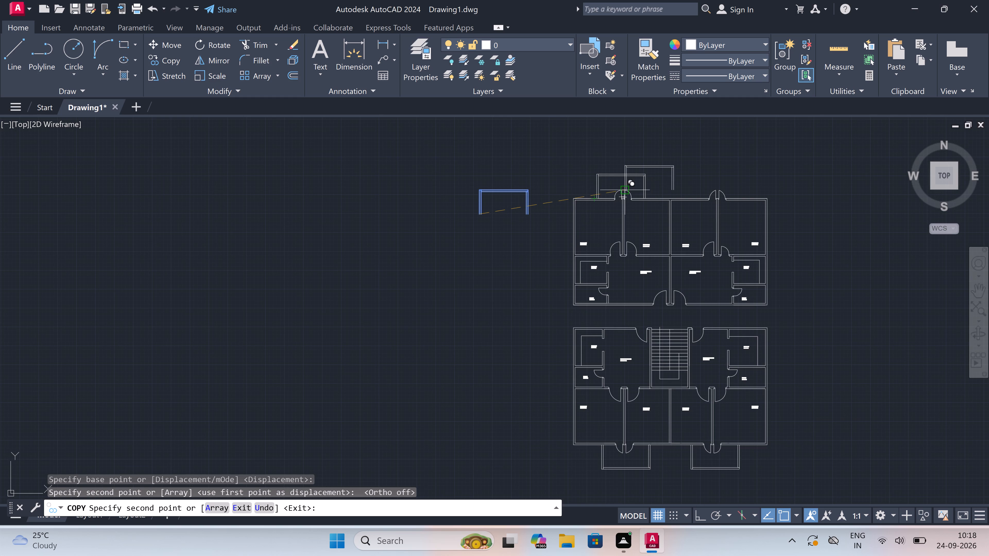
scroll(700, 195, "up", 3)
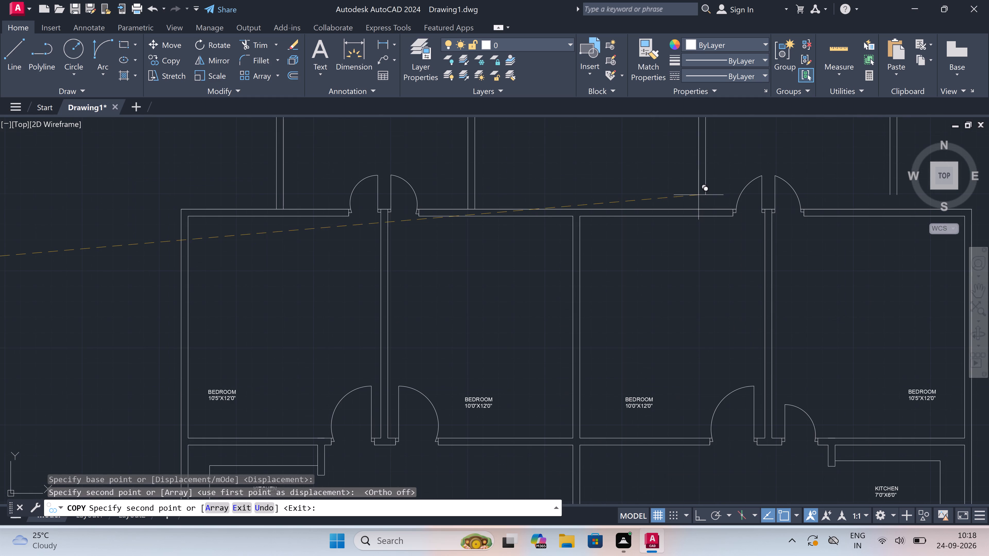
scroll(674, 209, "up", 1)
left_click(674, 209)
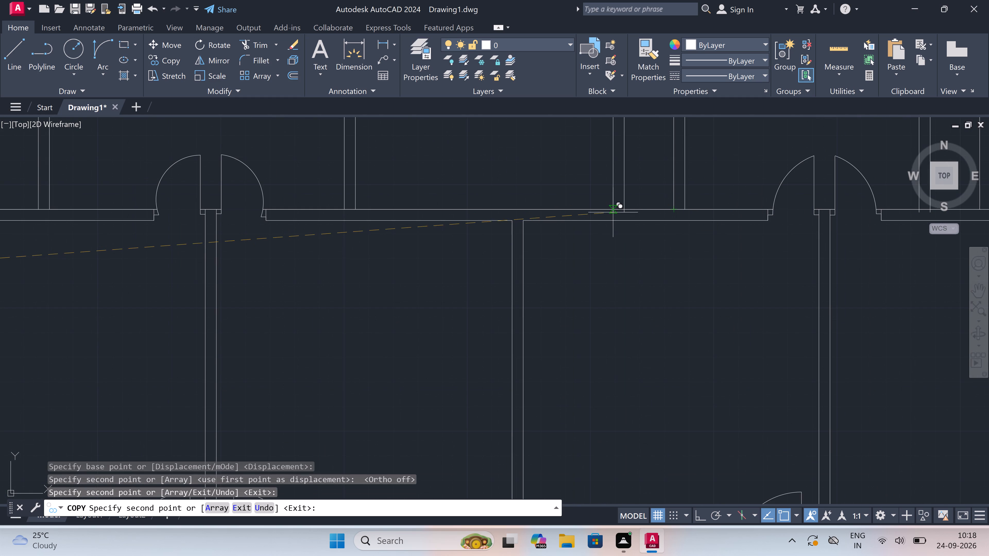
key("Escape")
Erase the spare balcony in the empty space west of the upper plan.
scroll(604, 188, "down", 5)
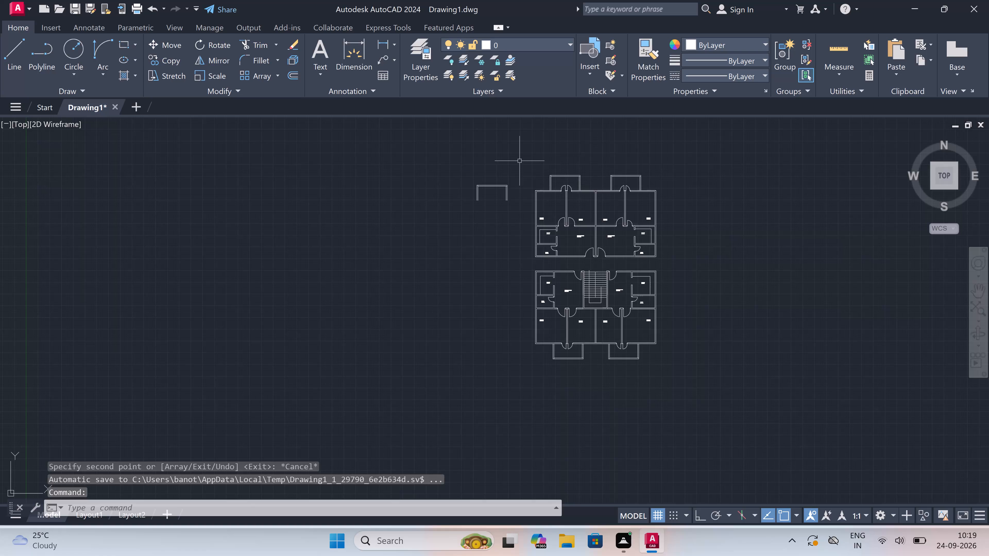
left_click_drag(511, 159, 506, 170)
left_click(441, 223)
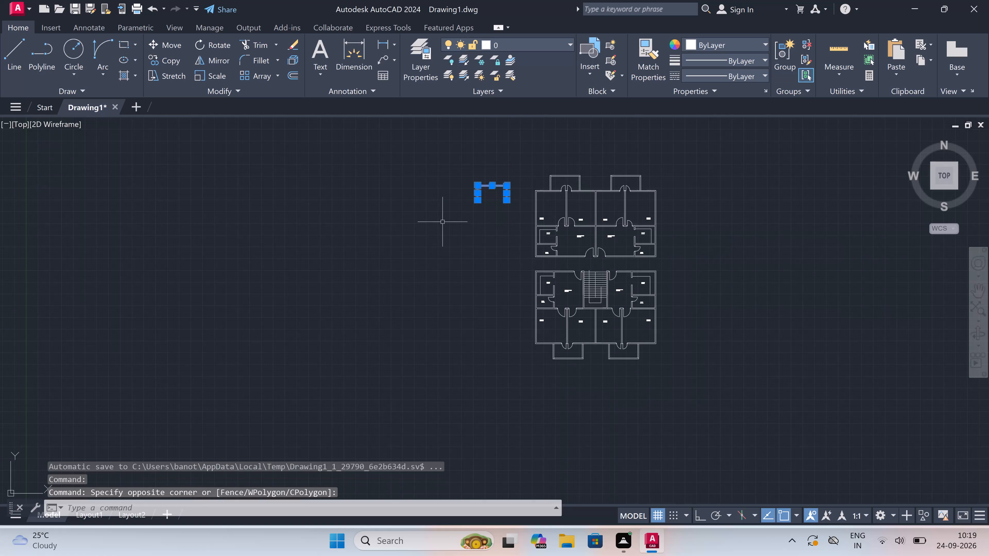
key("Delete")
Trim the surplus lines at the upper plan's western balcony, at its northwest corner and its west wall's junction with the building.
scroll(582, 181, "up", 3)
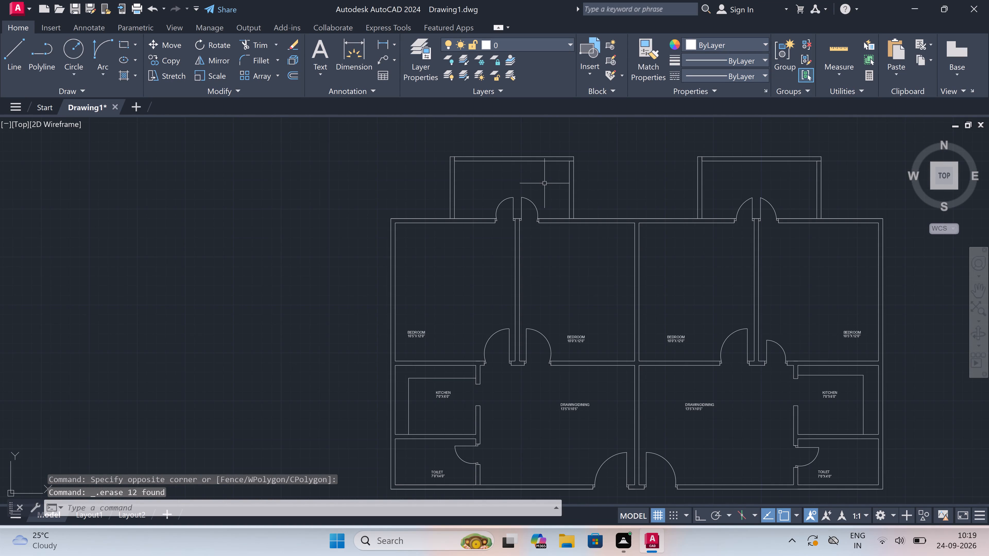
key("t")
key("r")
key("space")
scroll(446, 153, "up", 3)
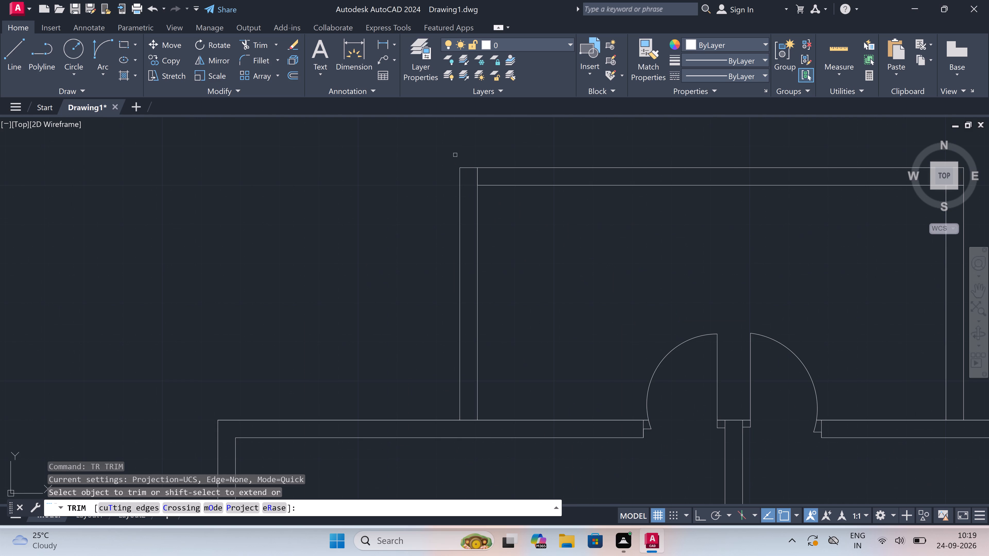
left_click(477, 175)
triple_click(477, 175)
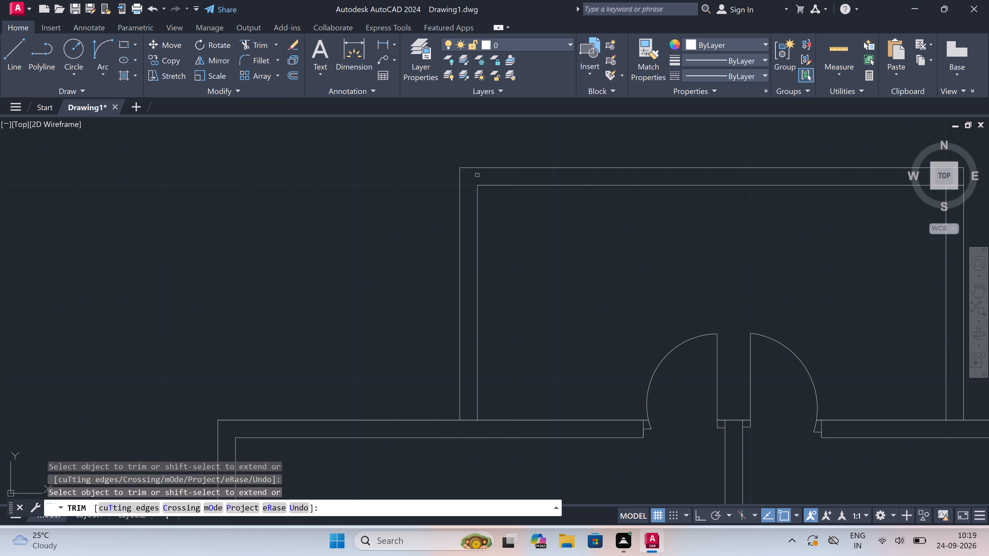
scroll(477, 175, "down", 2)
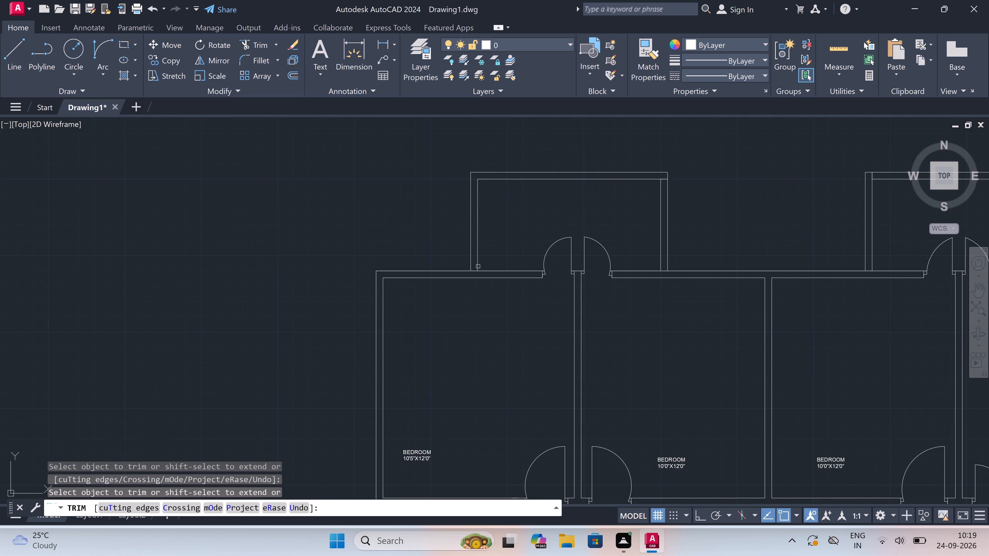
scroll(477, 268, "up", 1)
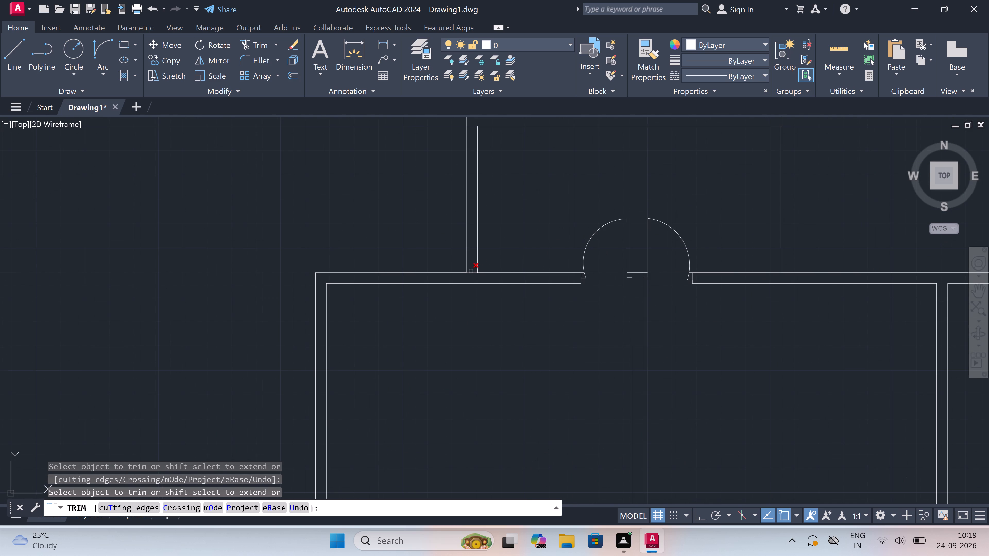
left_click(471, 271)
Trim the surplus lines at the western balcony's northeast corner and where its east wall meets the building's north wall.
scroll(471, 271, "down", 1)
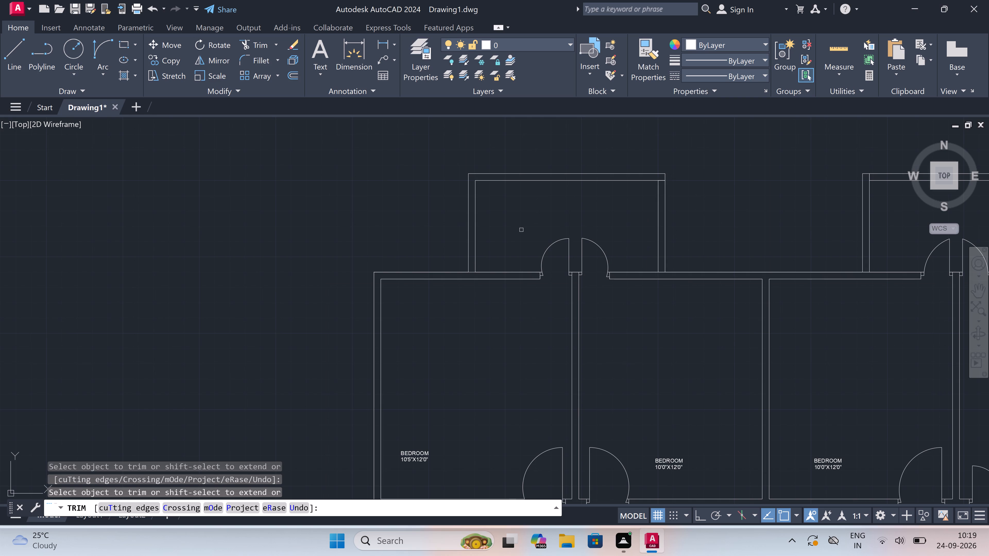
scroll(663, 176, "up", 2)
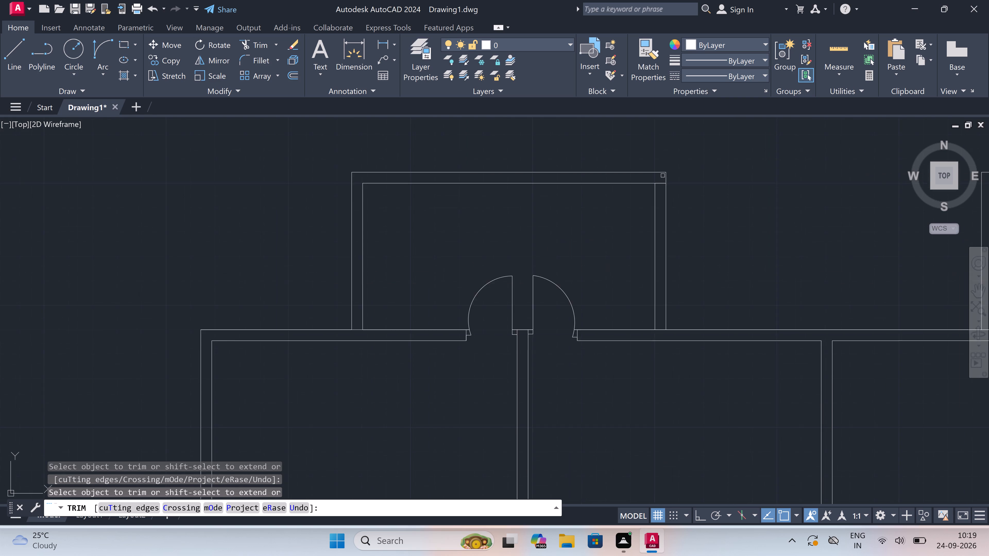
left_click_drag(660, 179, 660, 183)
left_click(658, 199)
scroll(658, 199, "down", 3)
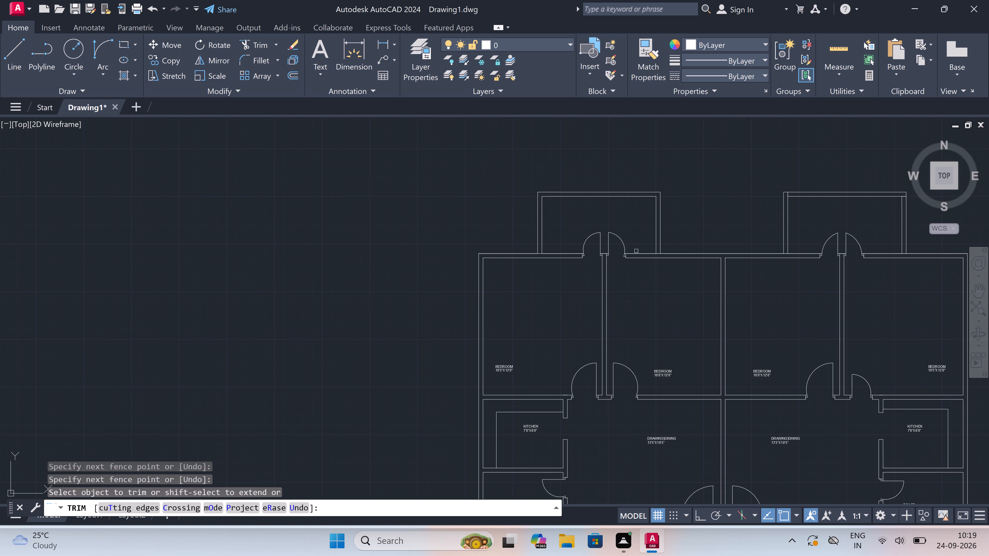
scroll(658, 250, "up", 3)
left_click(657, 257)
left_click(655, 272)
Trim the overlapping wall line at the northwest corner of the upper plan's eastern balcony.
scroll(655, 271, "down", 3)
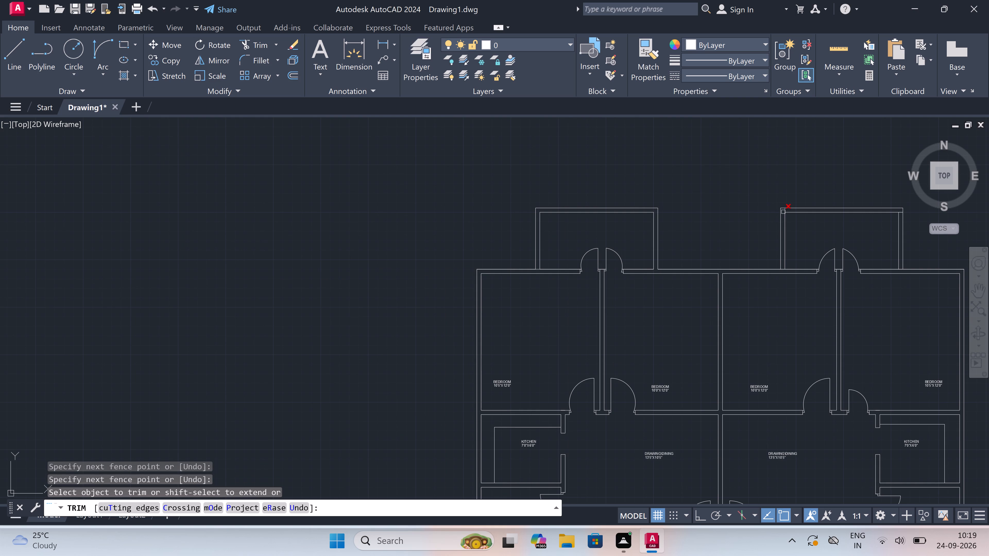
scroll(787, 208, "up", 5)
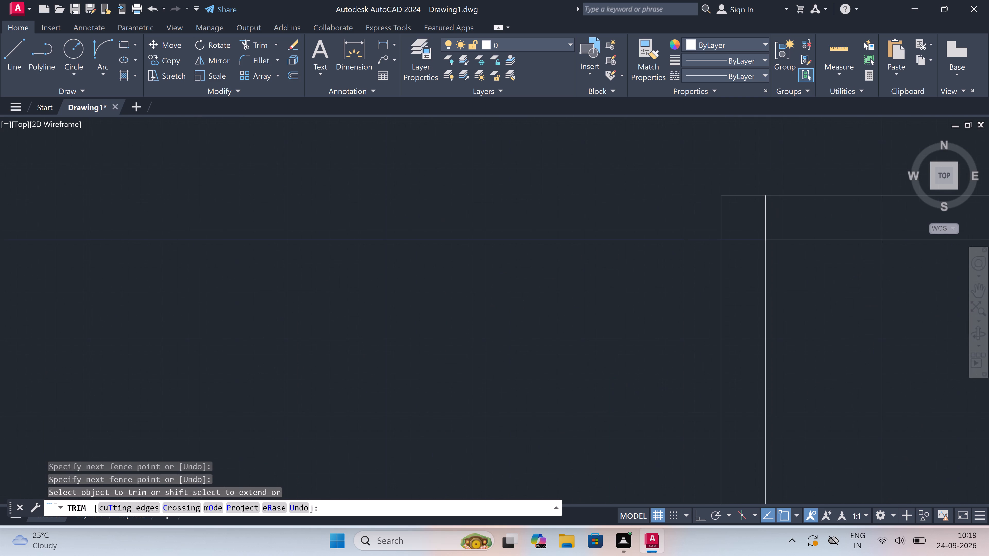
left_click(780, 214)
left_click(760, 219)
scroll(750, 224, "down", 7)
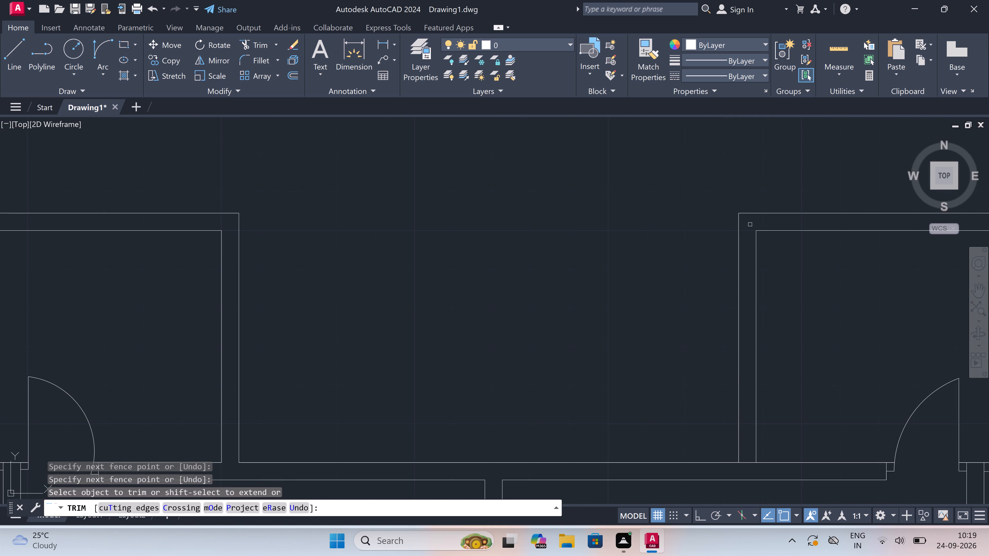
Trim the overlapping wall lines at the eastern balcony's northeast corner to leave a clean double-line corner.
scroll(781, 230, "up", 2)
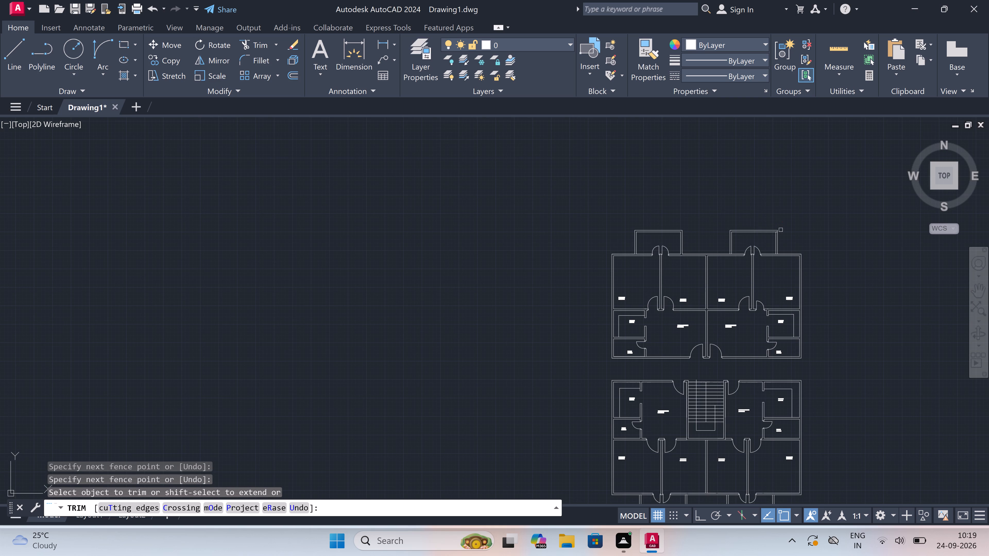
scroll(781, 230, "up", 3)
scroll(758, 238, "up", 1)
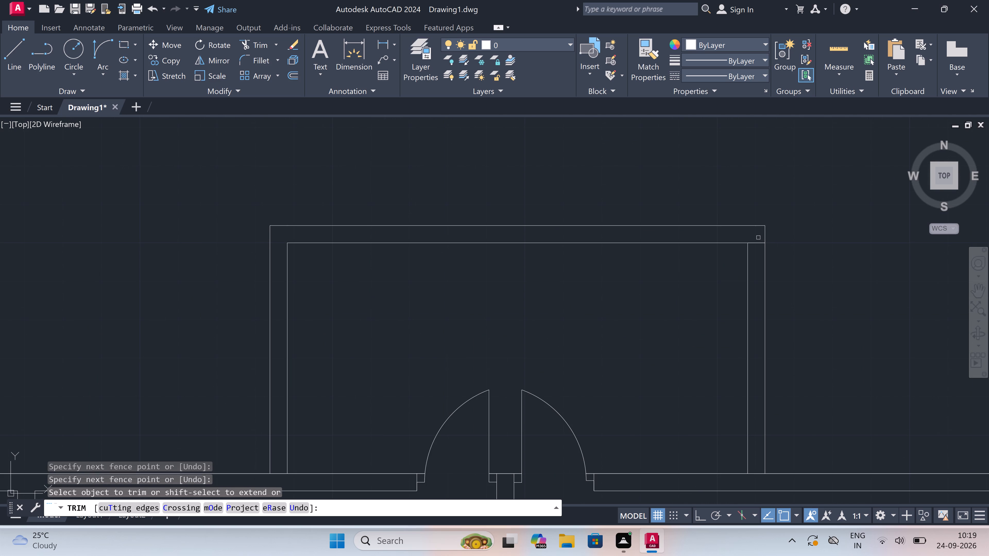
scroll(758, 238, "up", 1)
left_click_drag(758, 238, 759, 253)
left_click(741, 293)
left_click(746, 268)
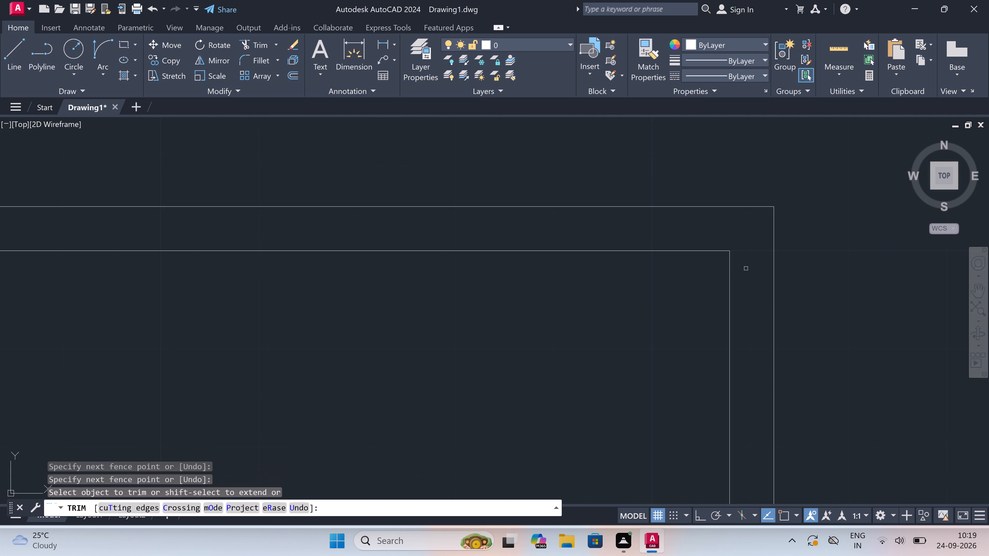
Trim the building's north outer wall line between the two faces of the eastern balcony's east wall.
scroll(746, 268, "down", 6)
scroll(744, 318, "up", 3)
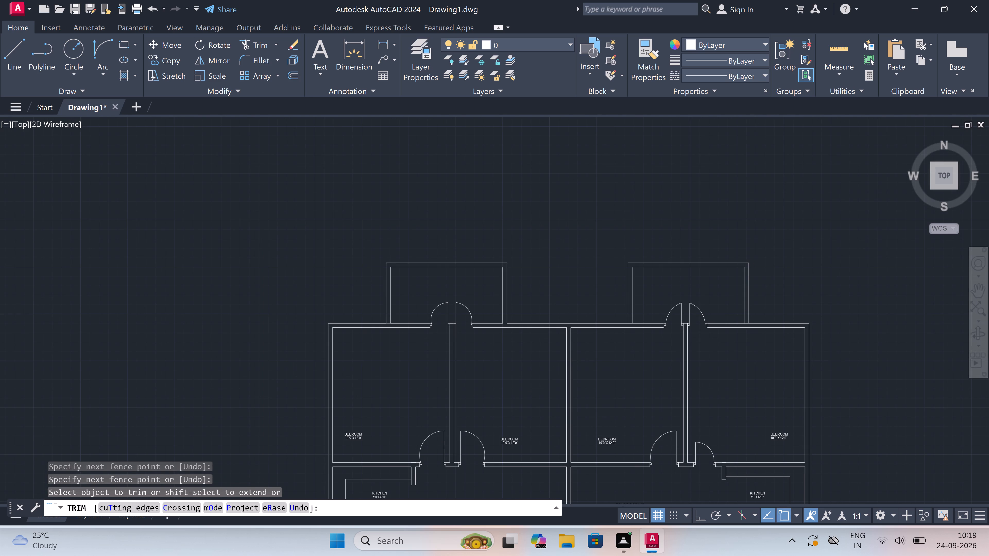
scroll(744, 318, "up", 2)
left_click(749, 341)
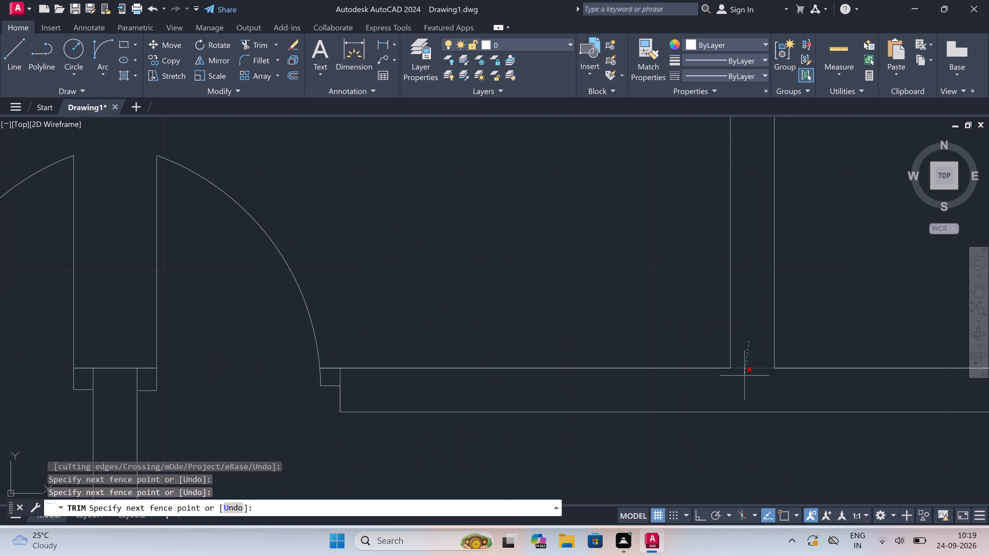
left_click(744, 376)
scroll(660, 311, "down", 3)
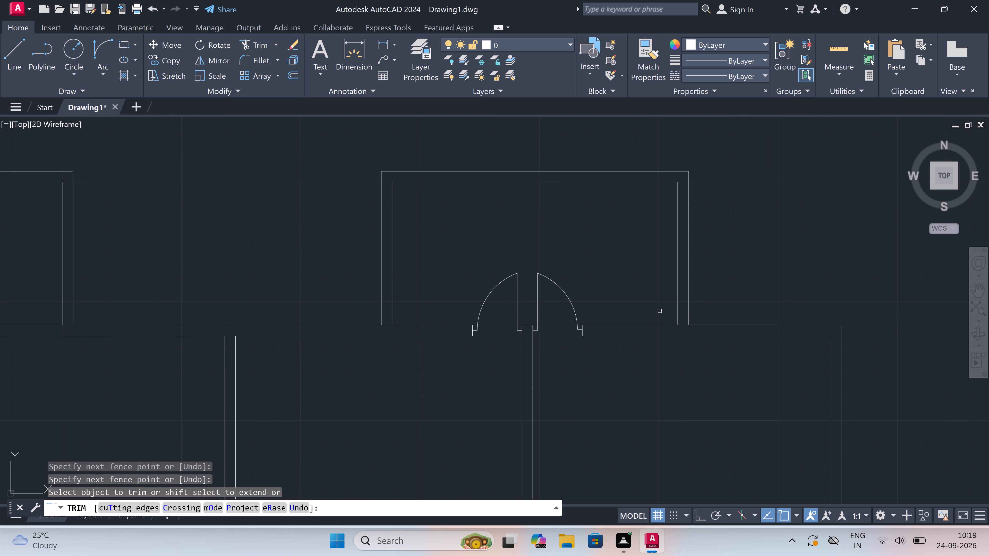
Trim the building's north outer wall line between the two faces of the upper plan's eastern balcony's west wall.
scroll(524, 284, "down", 2)
scroll(457, 296, "up", 3)
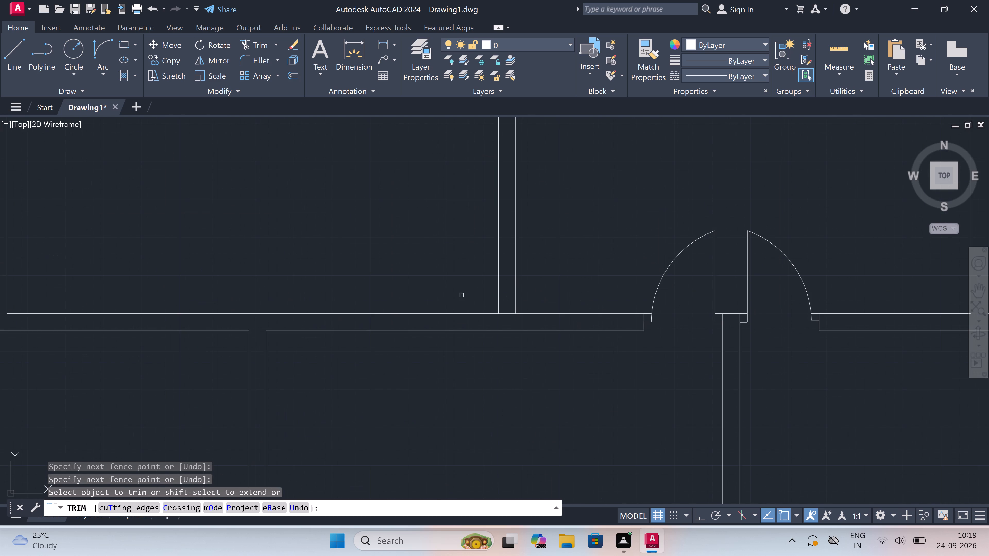
triple_click(507, 313)
Trim the surplus lines on the lower plan's eastern balcony where its west wall meets the building's south wall and at its southwest corner.
scroll(518, 284, "down", 8)
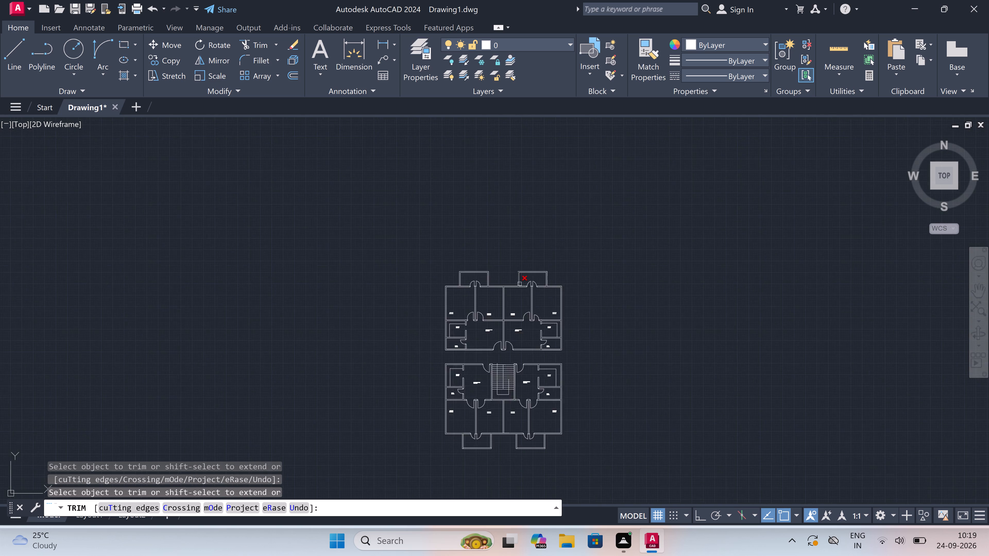
scroll(523, 343, "up", 4)
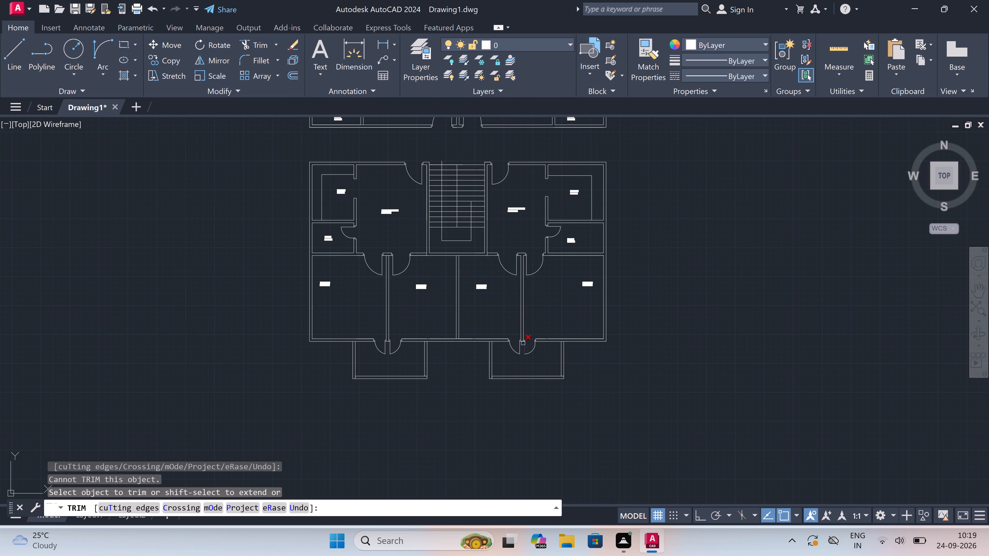
scroll(491, 344, "up", 3)
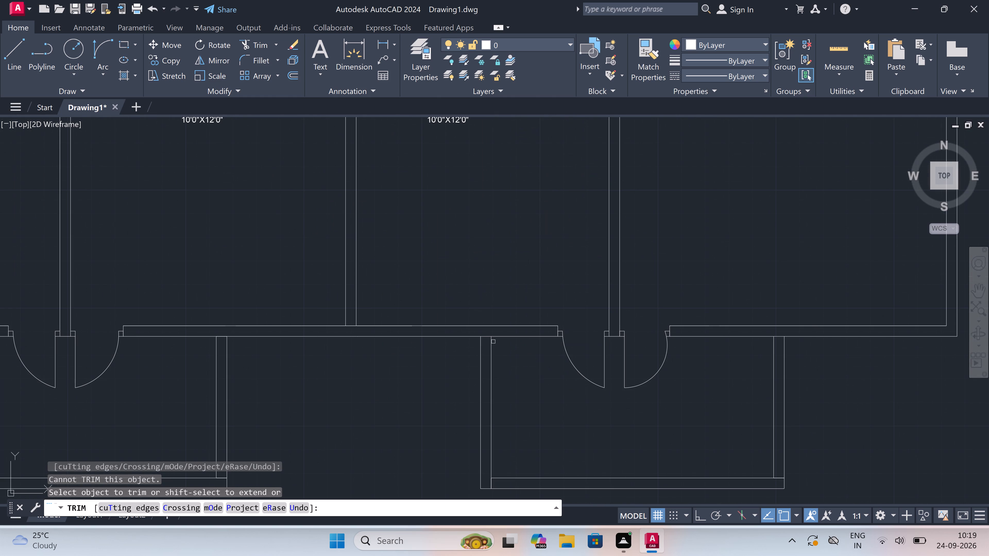
double_click(487, 337)
scroll(492, 375, "down", 5)
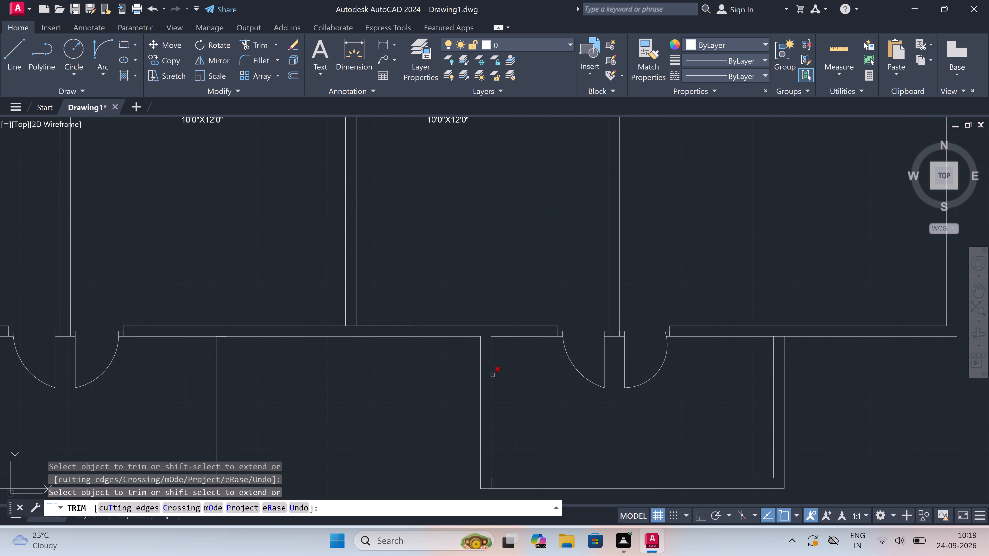
scroll(498, 402, "up", 4)
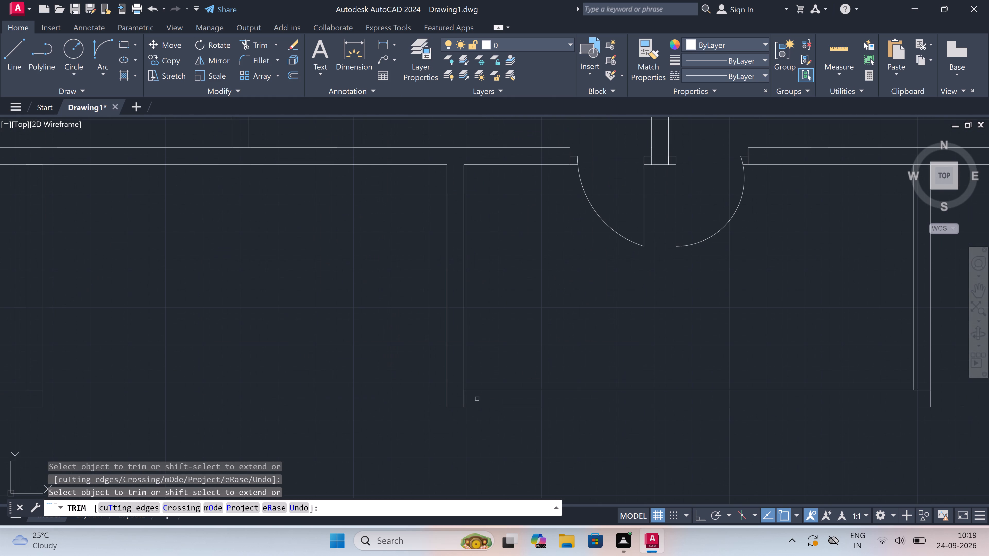
left_click(461, 402)
left_click(480, 397)
scroll(481, 397, "down", 4)
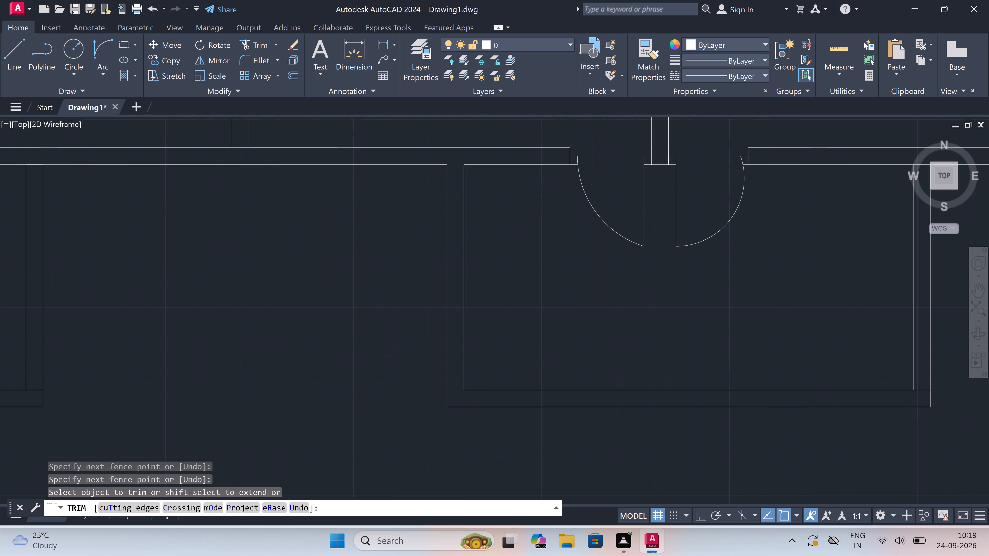
Trim the surplus lines at the lower eastern balcony's southeast corner and where its east wall meets the building's south wall.
scroll(547, 399, "up", 4)
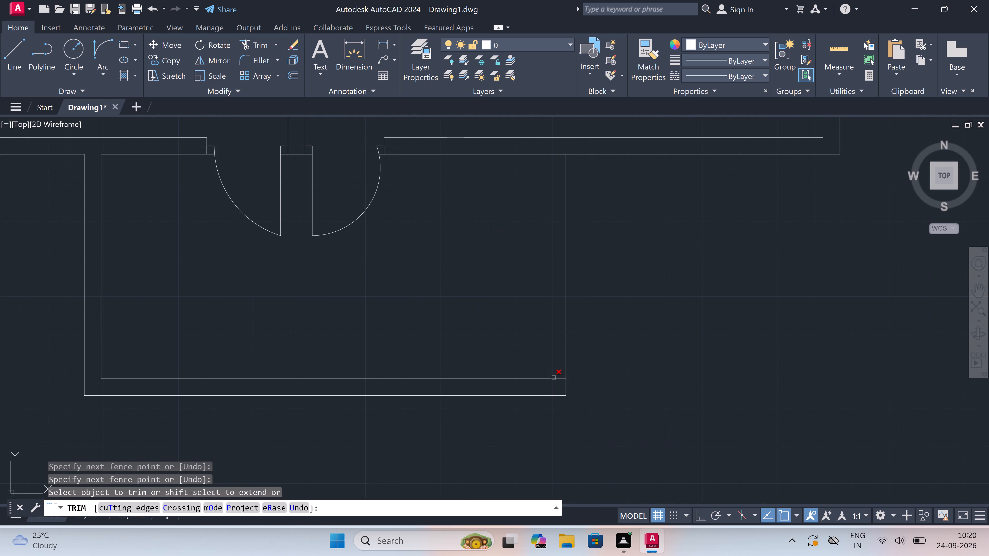
left_click(554, 378)
double_click(554, 378)
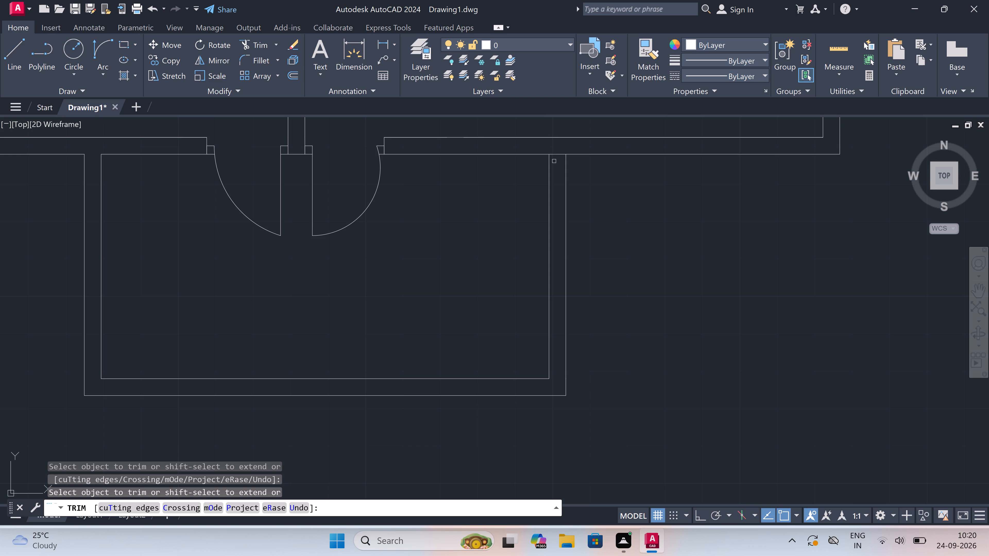
left_click(554, 154)
Trim the surplus lines on the lower plan's western balcony where its west wall meets the building and at its southwest corner.
scroll(591, 183, "down", 5)
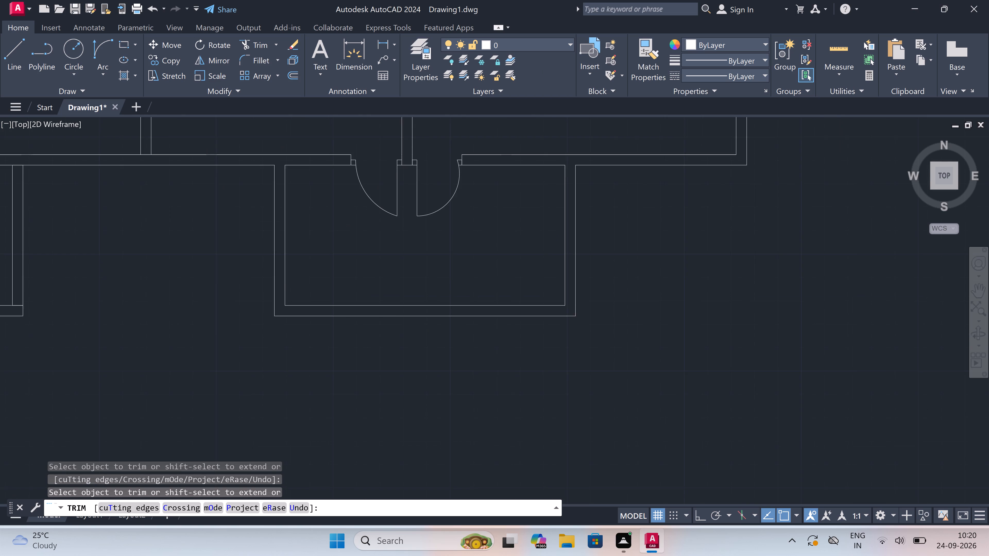
scroll(460, 177, "up", 2)
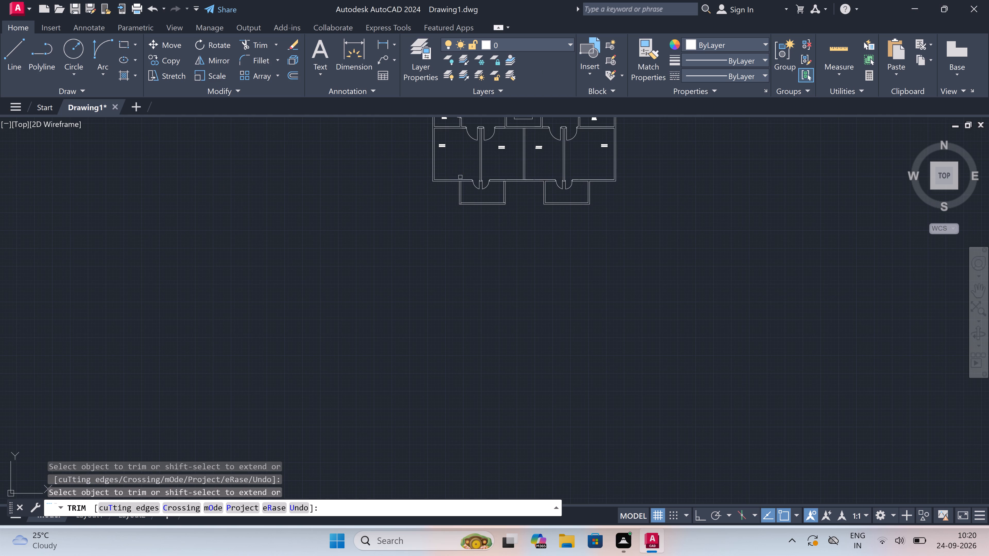
scroll(460, 177, "up", 2)
left_click(455, 203)
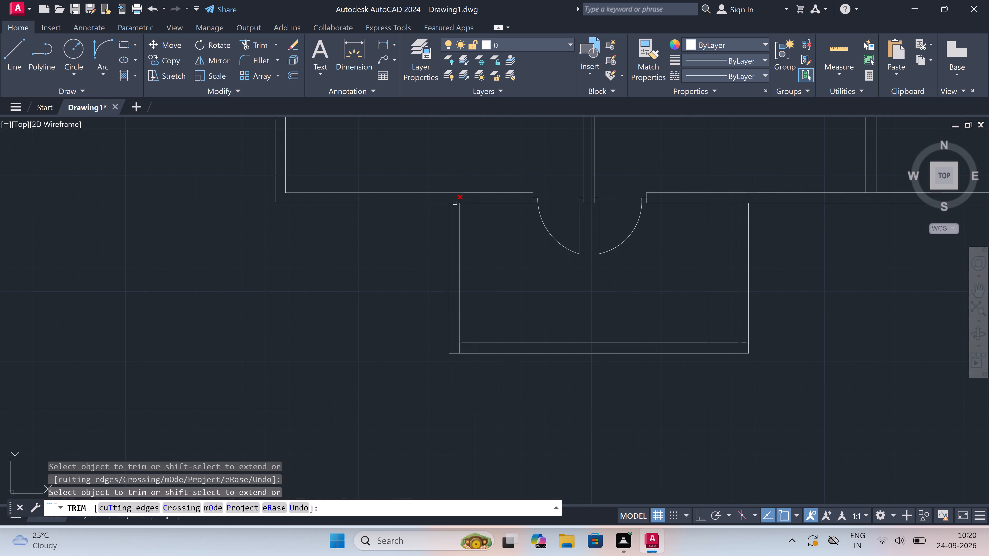
left_click(460, 348)
left_click(459, 348)
left_click(459, 348)
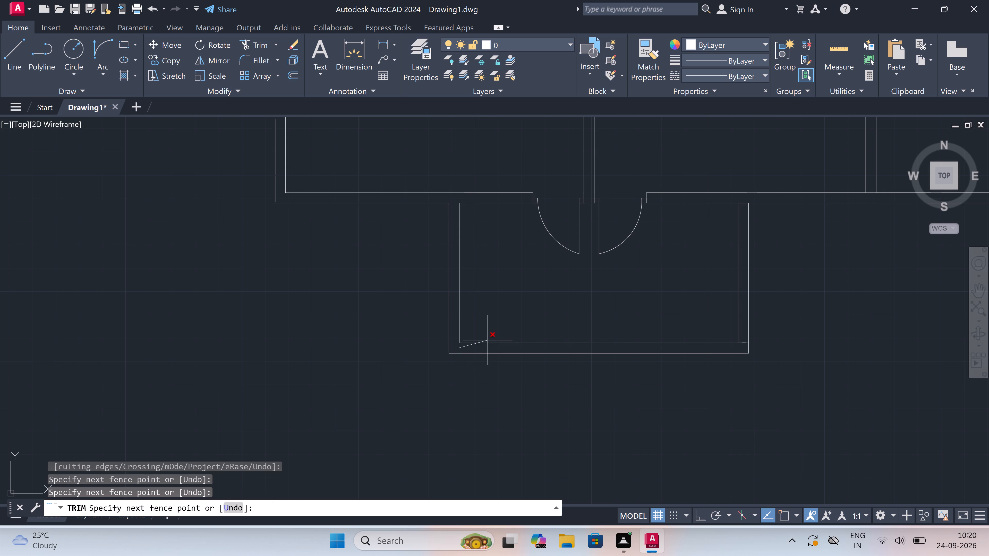
left_click(488, 345)
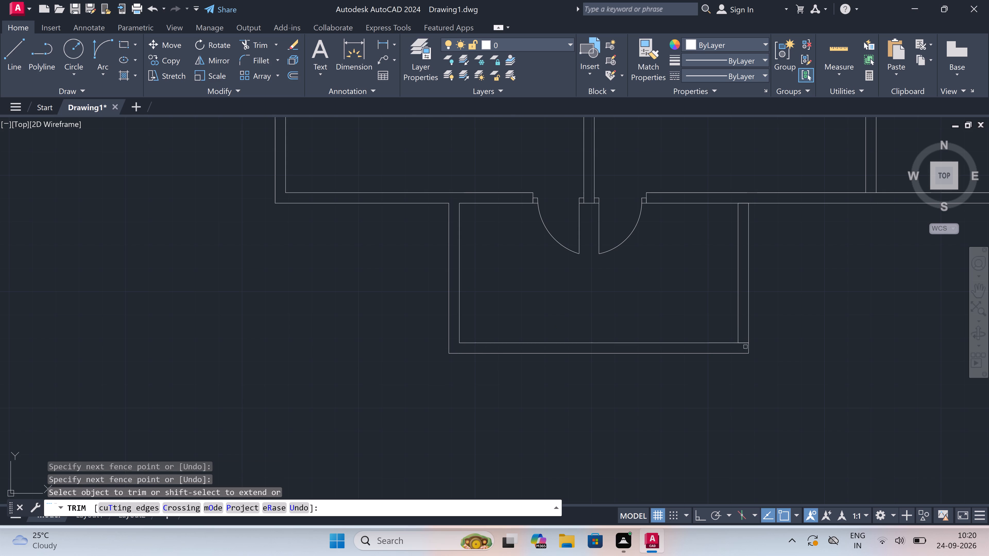
Trim the surplus lines at the lower western balcony's southeast corner and where its east wall meets the building's south wall.
scroll(745, 343, "up", 3)
left_click_drag(738, 333, 738, 338)
left_click(731, 355)
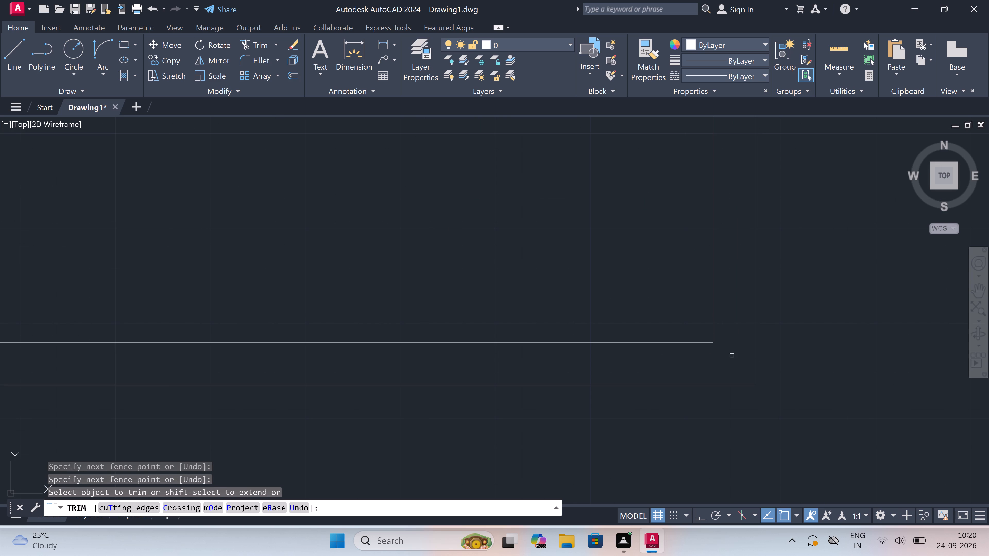
scroll(731, 351, "down", 5)
scroll(732, 319, "up", 3)
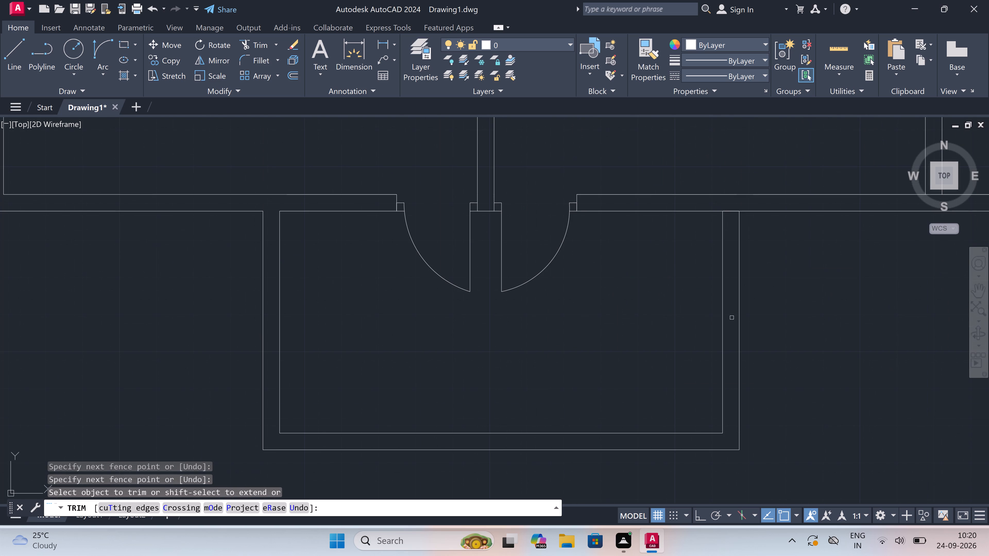
scroll(731, 217, "up", 1)
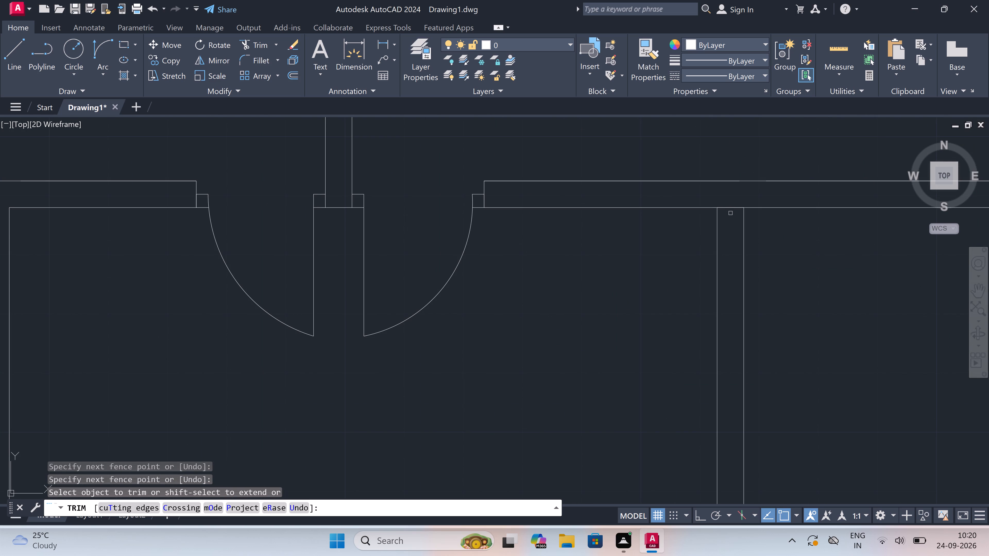
double_click(728, 206)
left_click(728, 210)
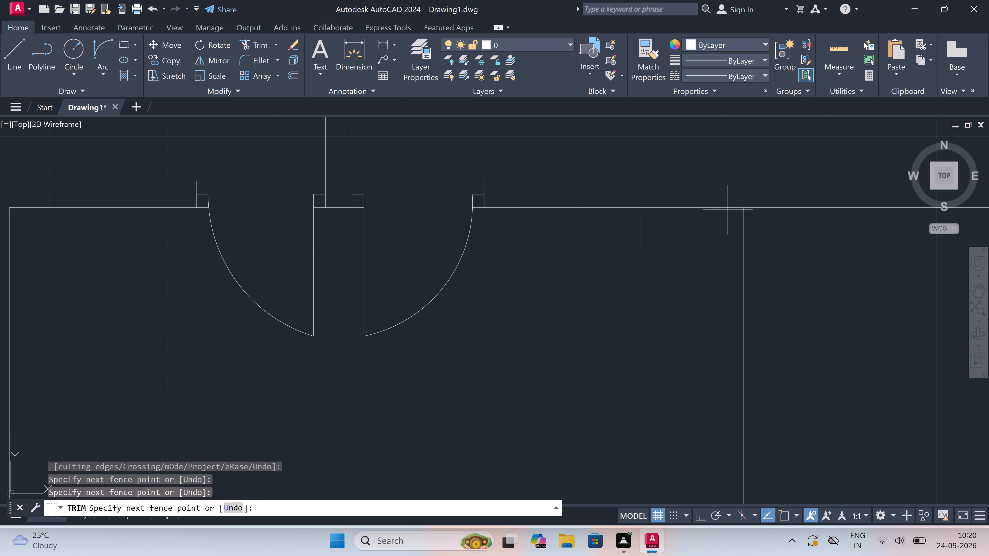
left_click(728, 207)
left_click(728, 207)
double_click(728, 207)
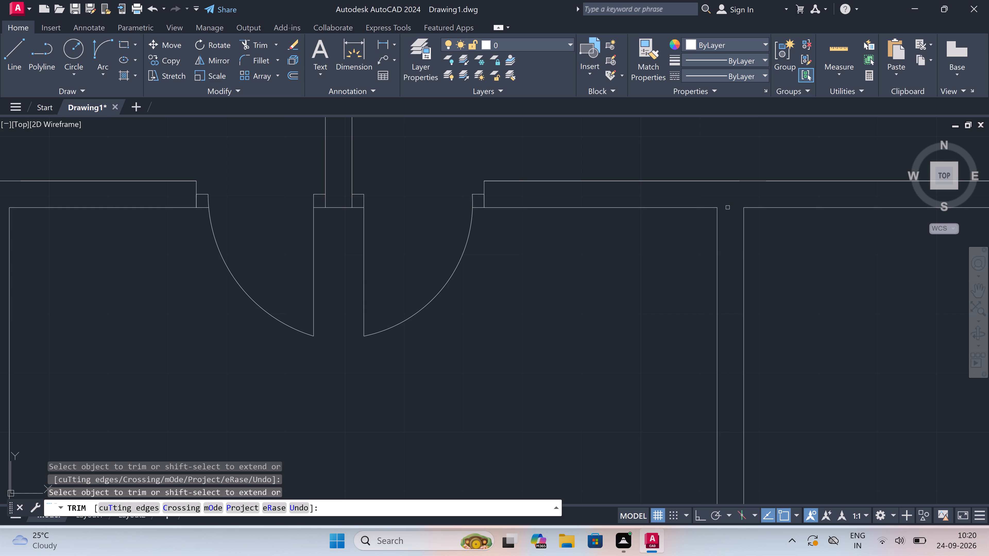
key("Escape")
Select all the room labels on both floor plans and set their text height to 7".
scroll(637, 219, "down", 2)
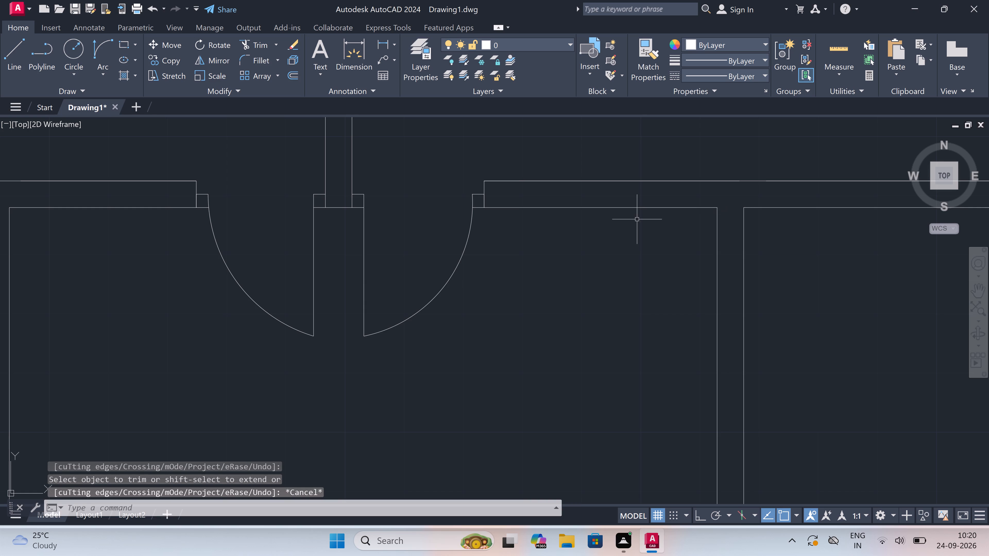
scroll(637, 219, "down", 7)
scroll(643, 179, "up", 4)
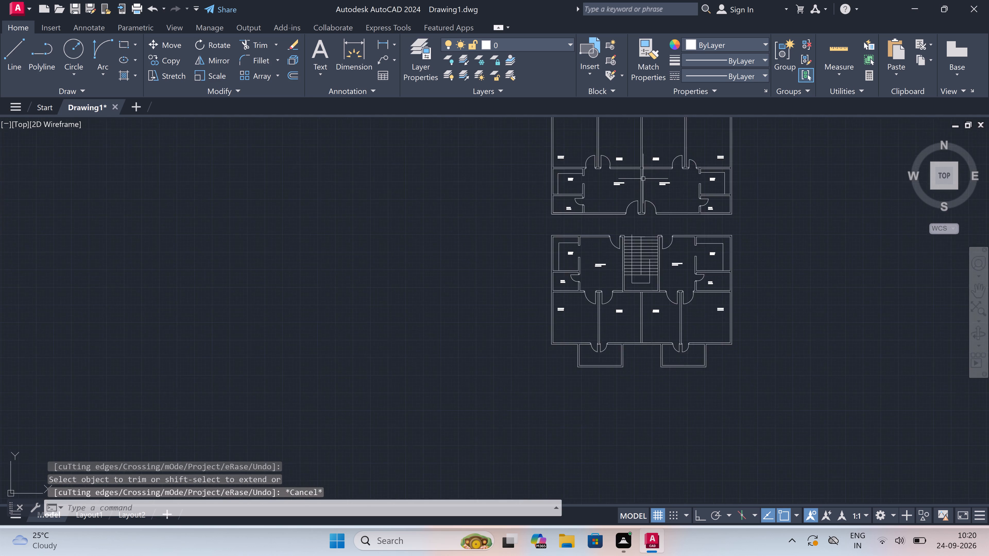
left_click(614, 172)
left_click(583, 204)
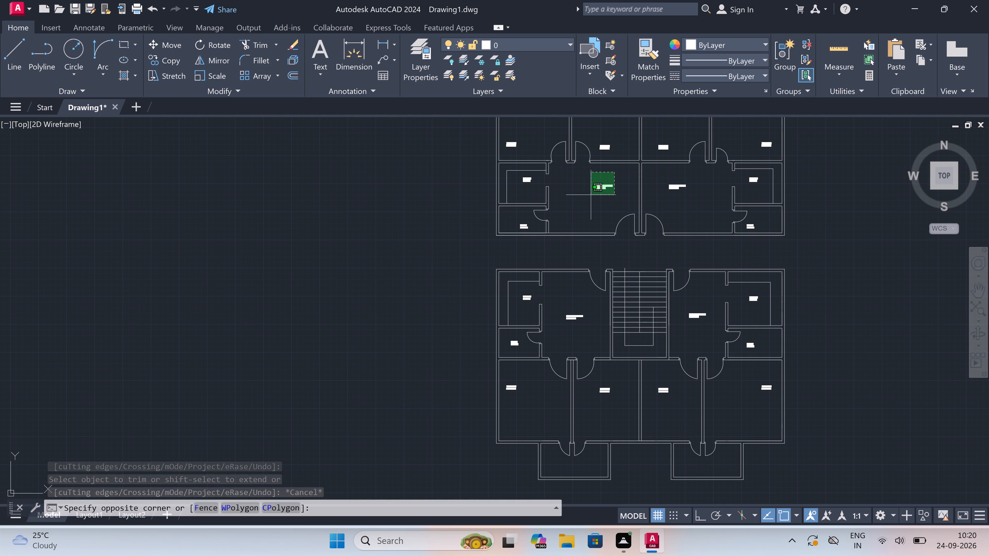
right_click(583, 204)
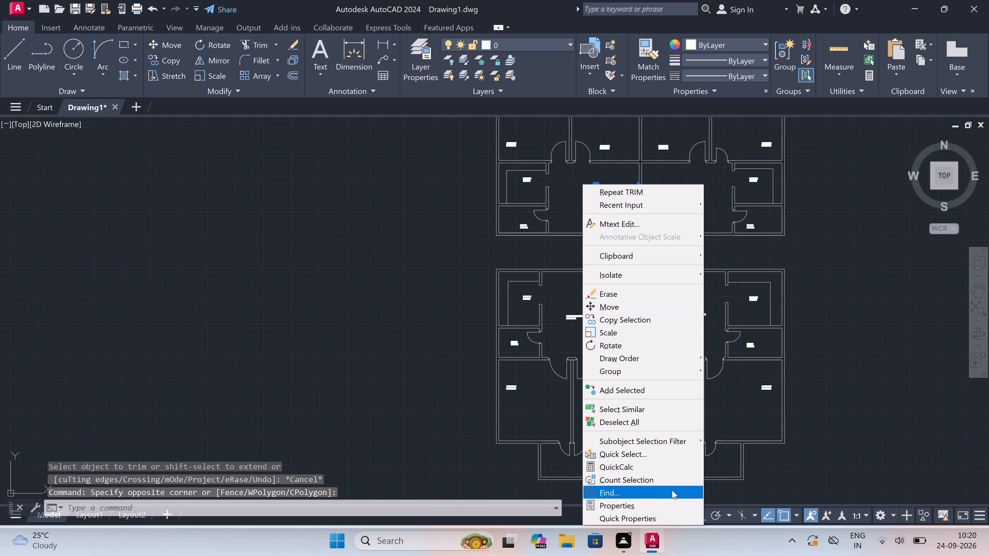
left_click(653, 506)
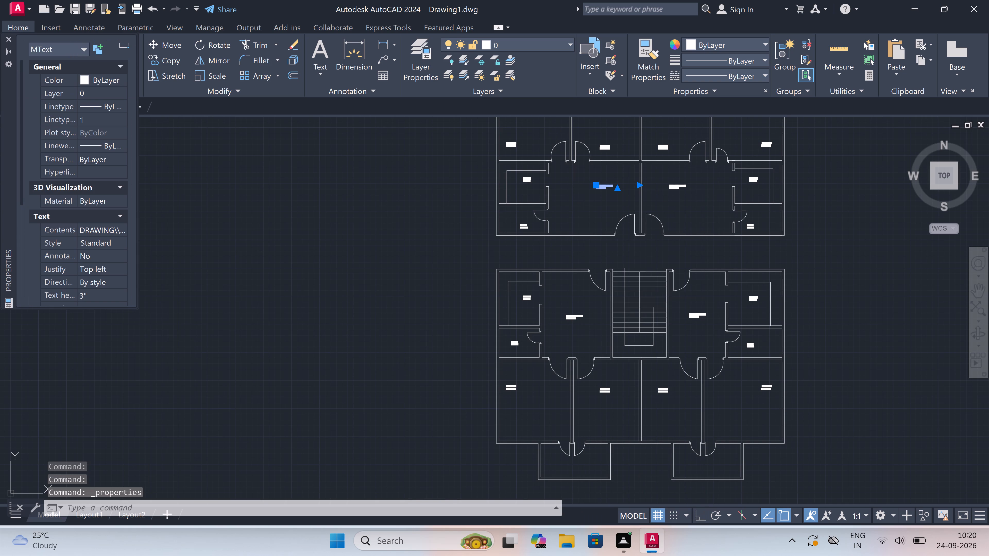
right_click(403, 234)
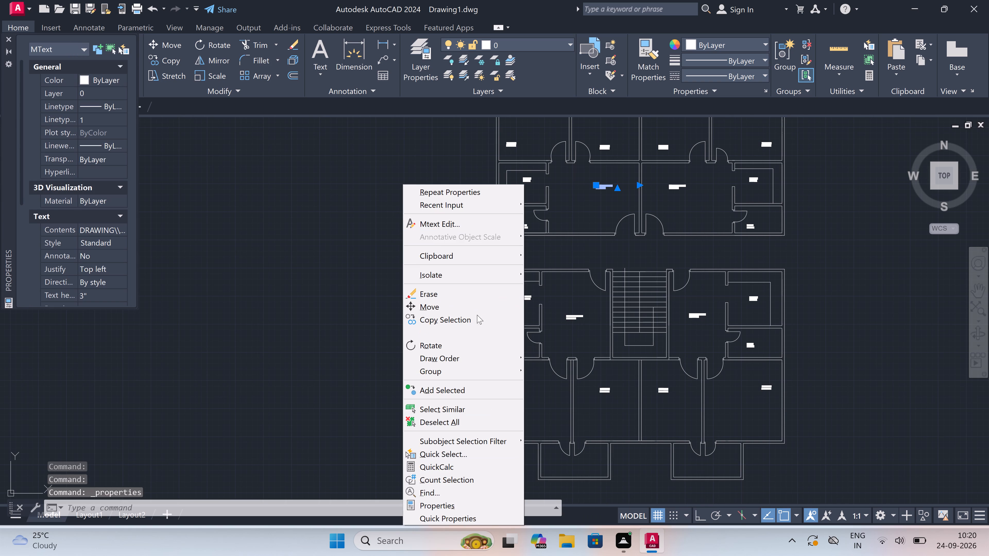
left_click(457, 412)
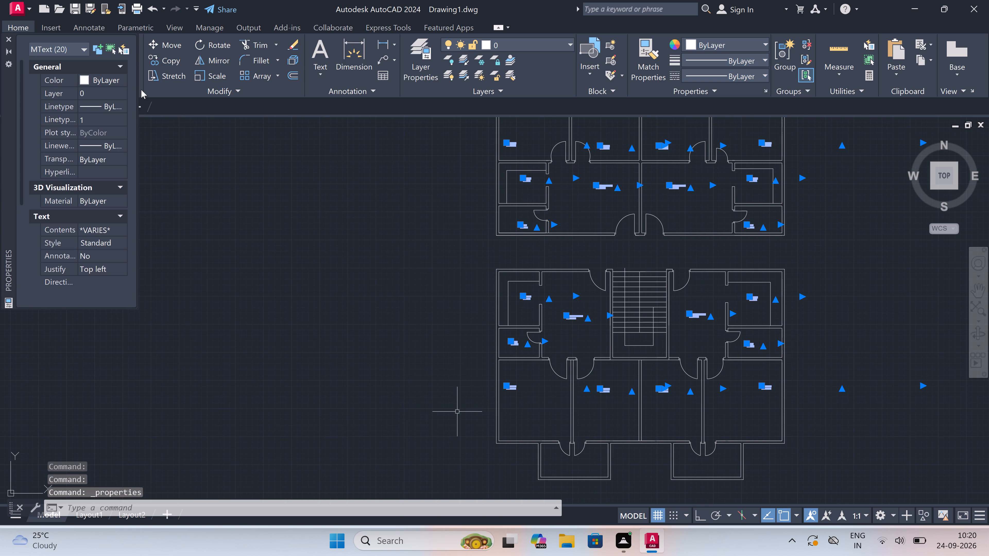
left_click(116, 295)
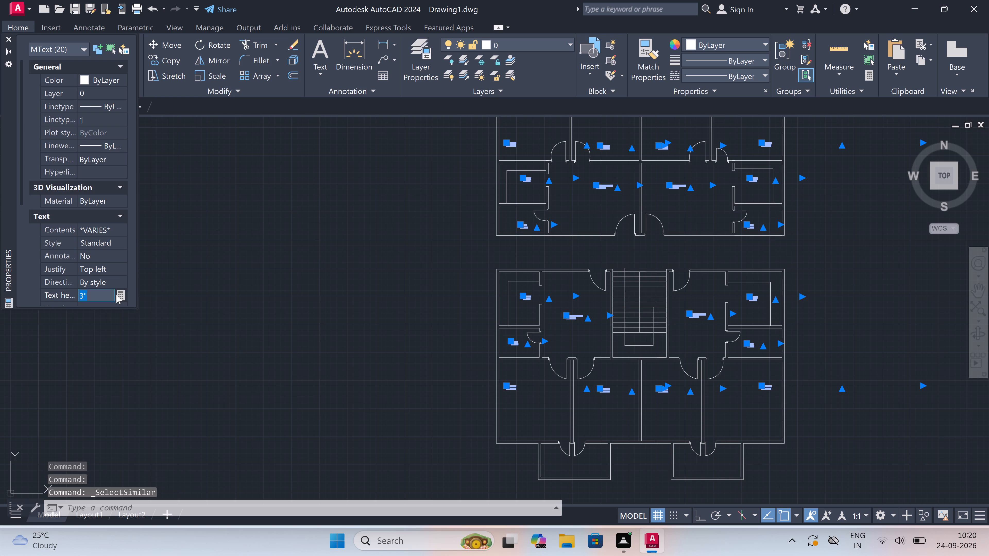
key("BackSpace")
key("7")
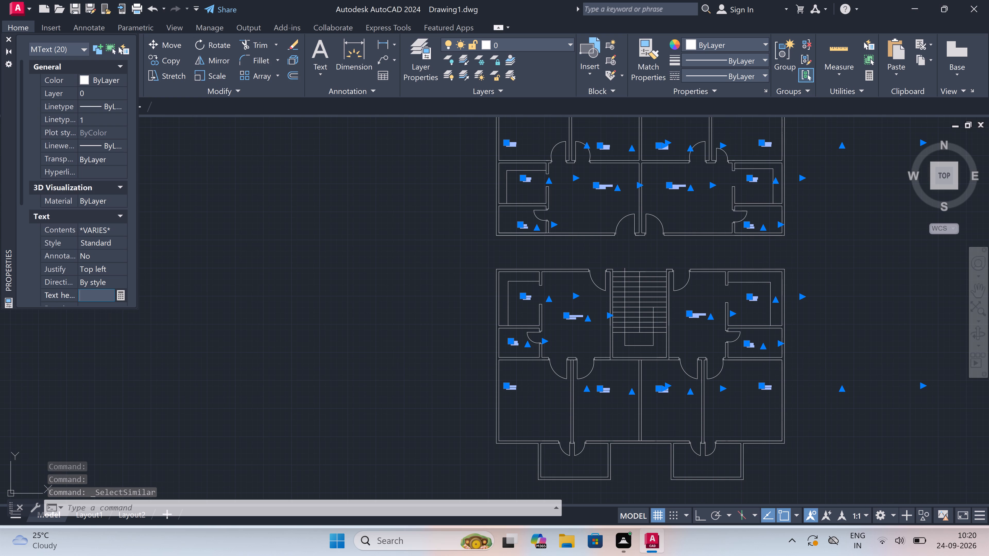
key("shift+quotedbl")
left_click(267, 263)
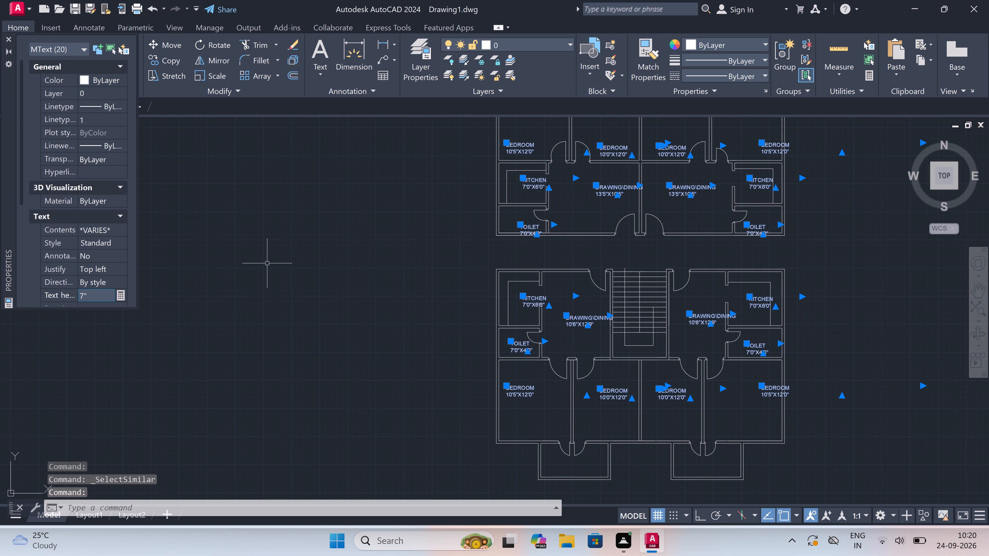
key("Escape")
Move the kitchen label in the upper plan's western flat westward so it sits inside the kitchen, clear of the east wall.
scroll(472, 274, "down", 3)
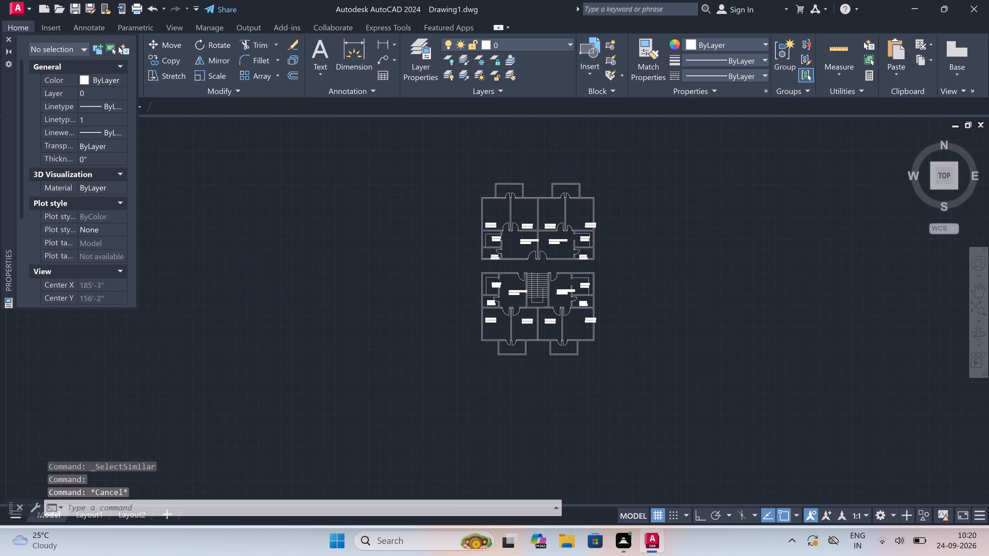
scroll(461, 228, "up", 3)
scroll(567, 344, "up", 2)
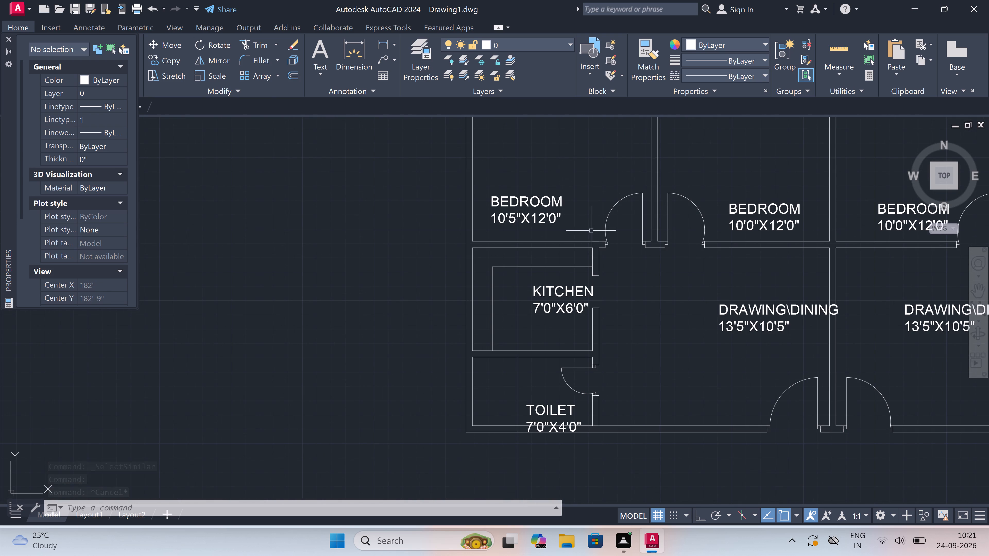
left_click(543, 299)
left_click(533, 288)
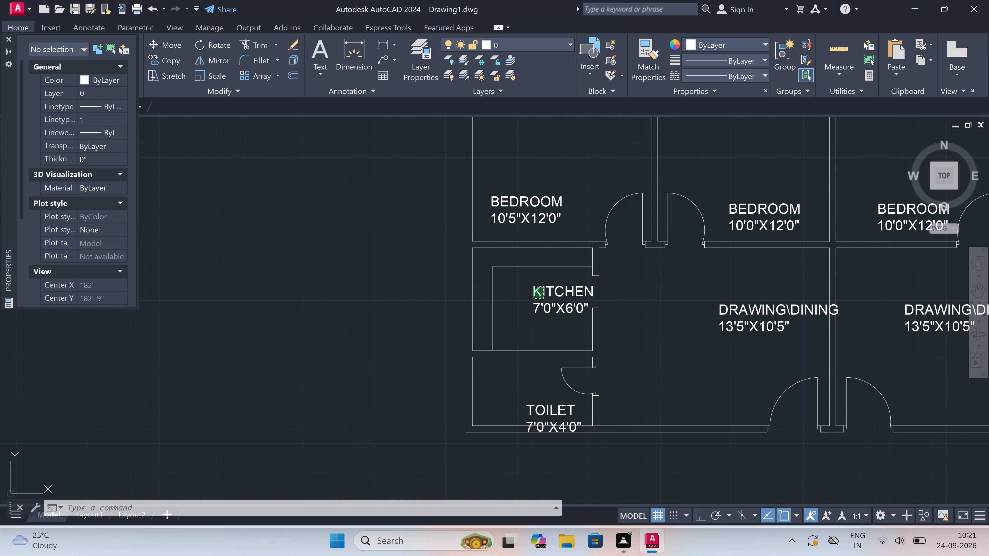
left_click(532, 288)
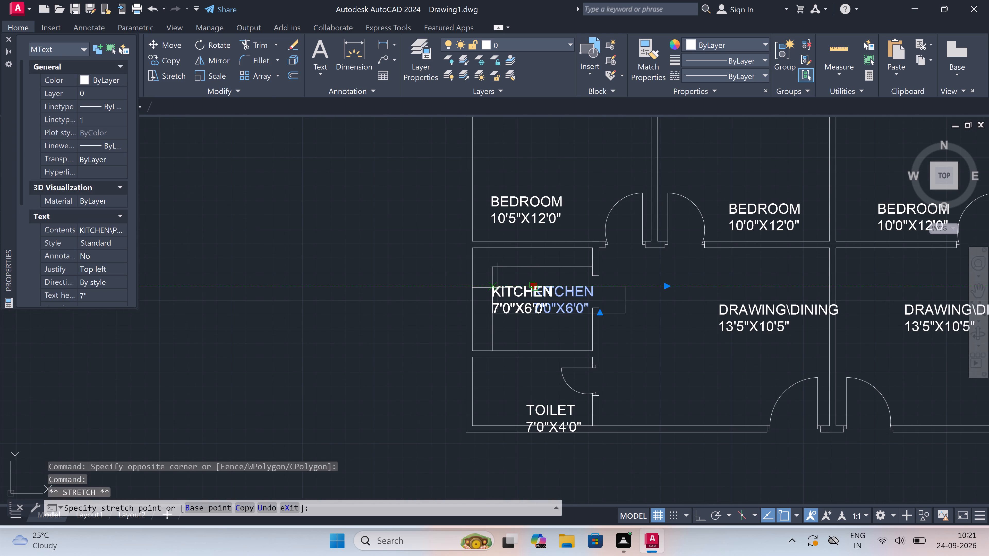
left_click(501, 287)
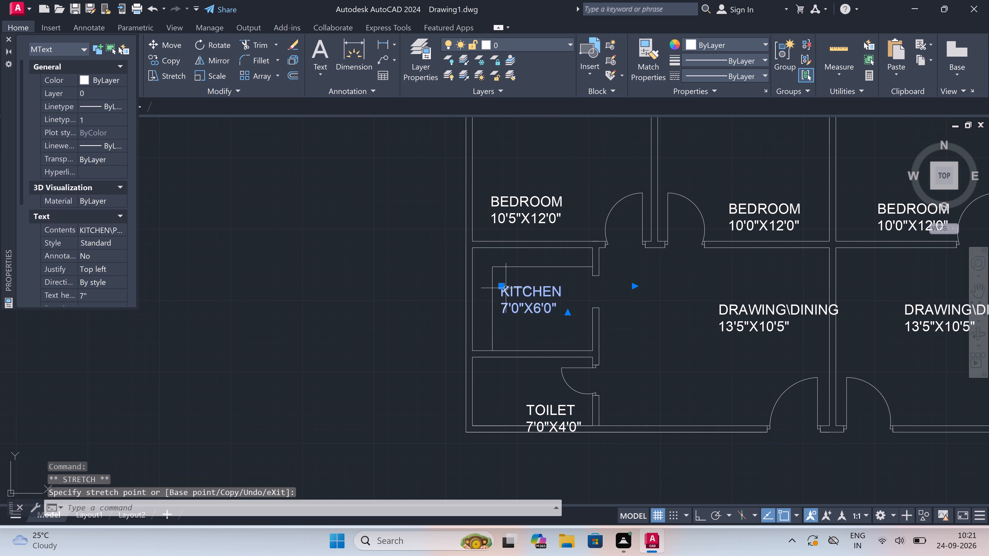
Move the toilet label in the upper plan's western flat northwest so it sits inside the toilet, clear of the south wall.
key("Escape")
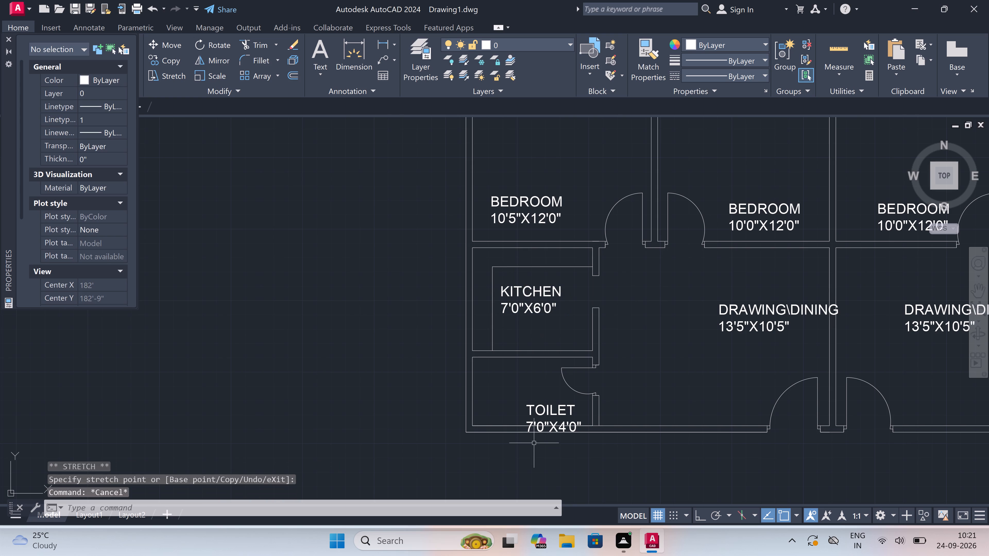
scroll(536, 429, "up", 2)
left_click_drag(543, 387, 540, 388)
left_click(497, 395)
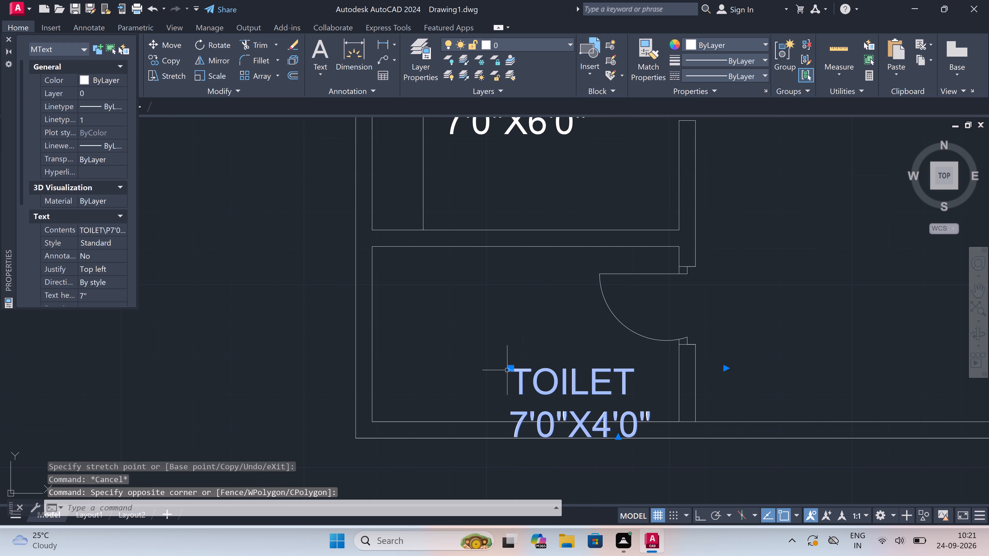
left_click(511, 368)
left_click(442, 294)
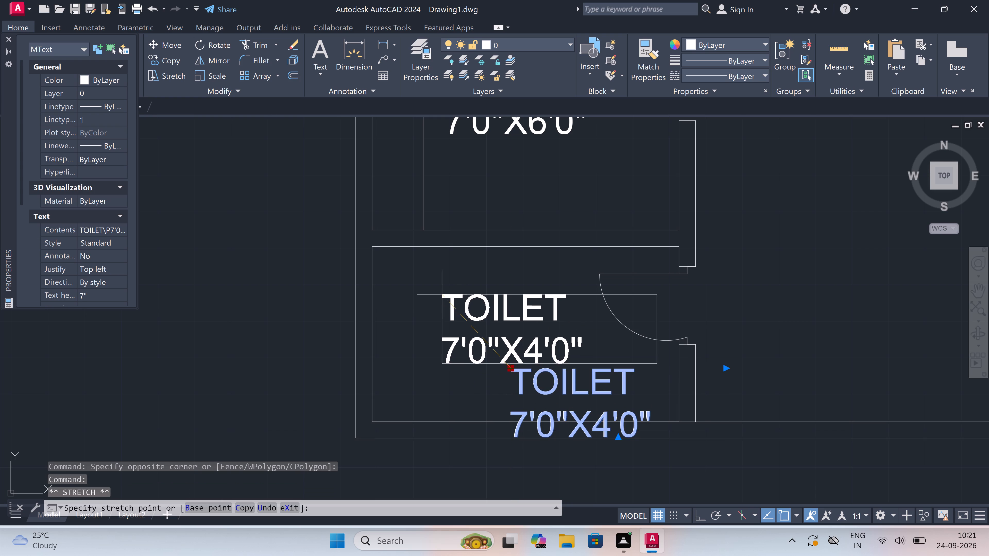
key("Escape")
Move the DRAWING\DINING label in the upper plan's western flat westward, clear of the wall shared by the two flats.
scroll(513, 316, "down", 5)
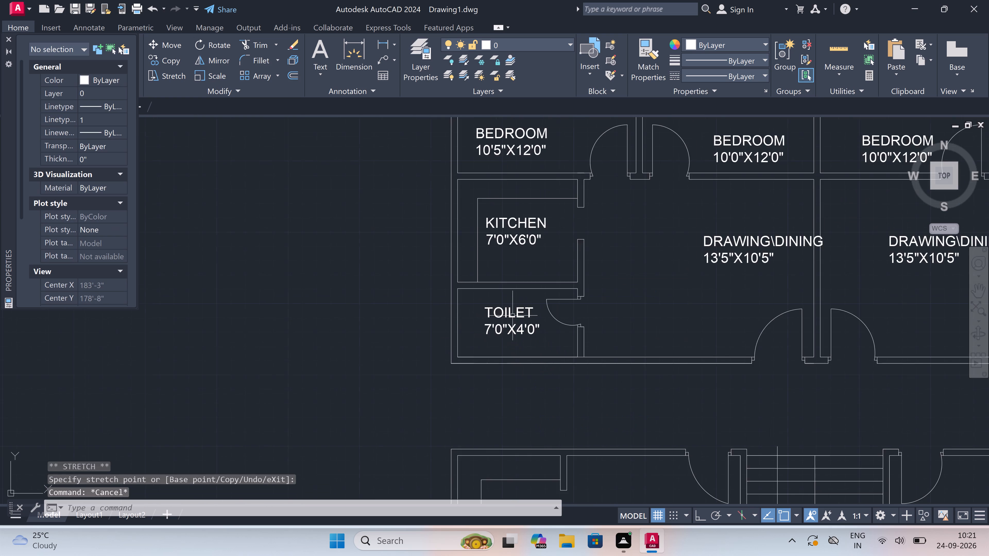
scroll(514, 315, "down", 1)
scroll(660, 267, "up", 2)
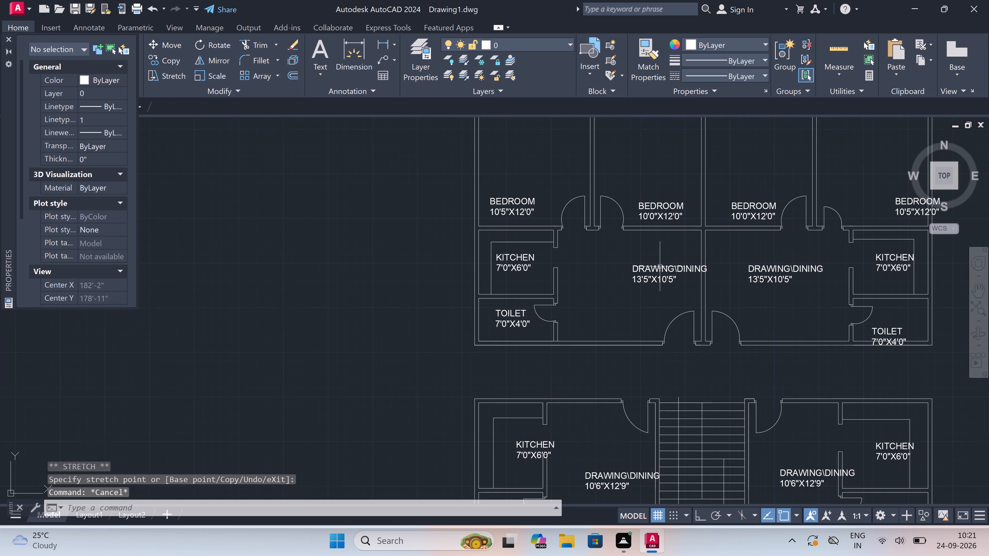
left_click_drag(659, 267, 657, 269)
left_click(599, 299)
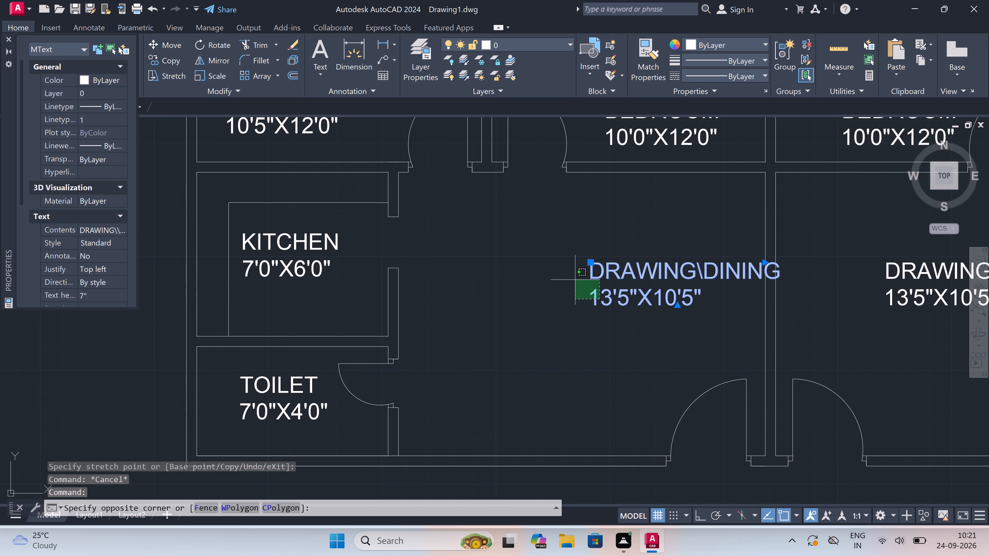
left_click(576, 277)
left_click(592, 261)
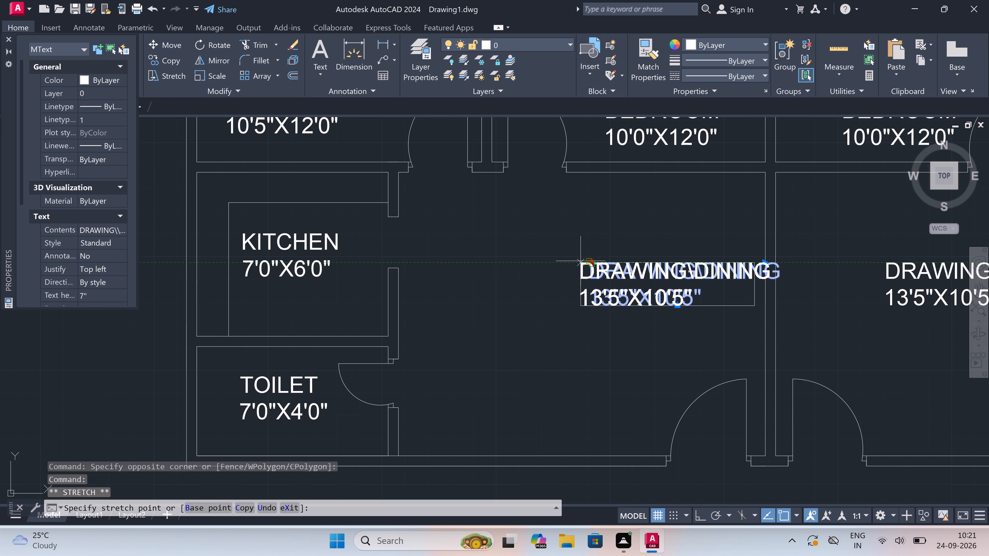
left_click(559, 257)
key("Escape")
Move the DRAWING\DINING label in the upper plan's eastern flat westward, closer to the wall shared by the two flats.
scroll(560, 257, "down", 3)
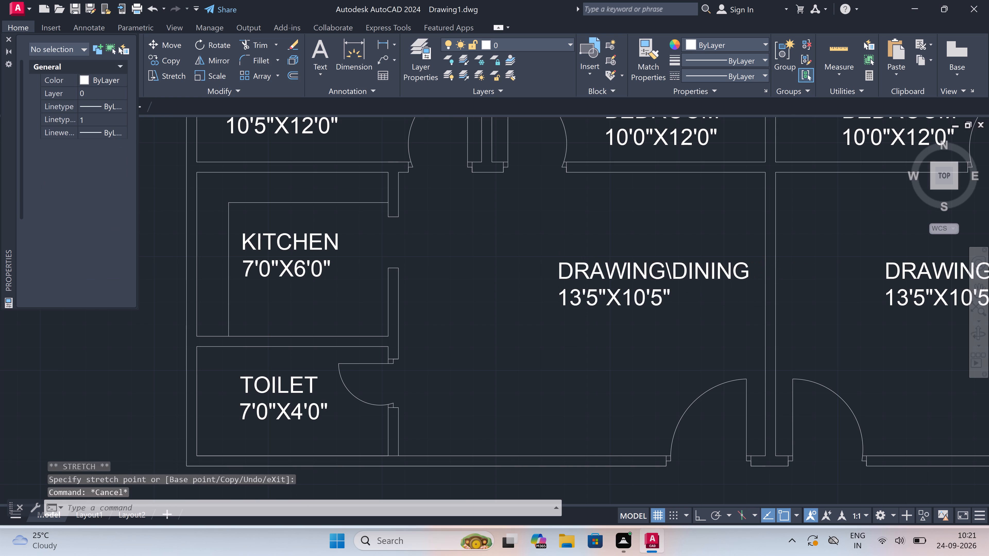
scroll(722, 265, "up", 2)
left_click(723, 260)
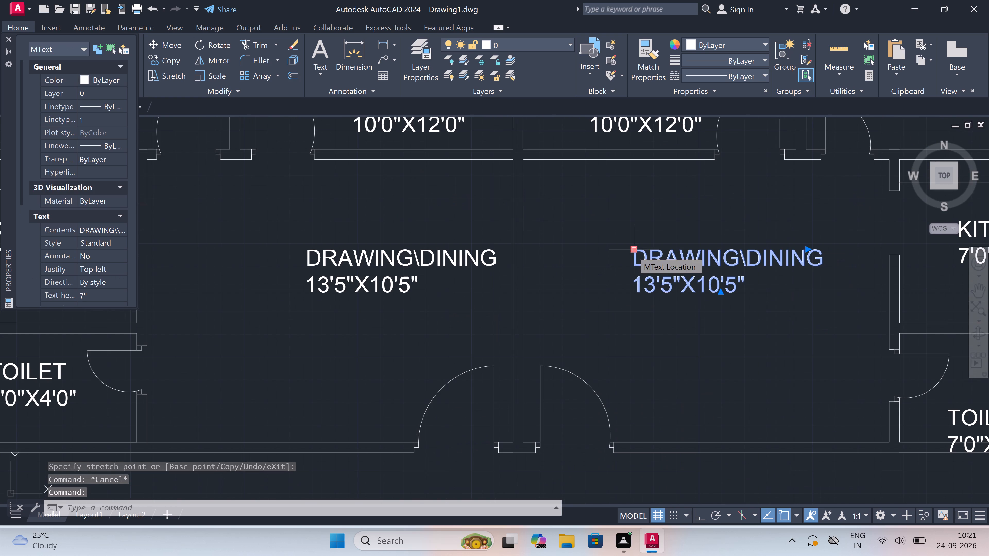
left_click_drag(633, 250, 628, 249)
left_click(591, 249)
key("Escape")
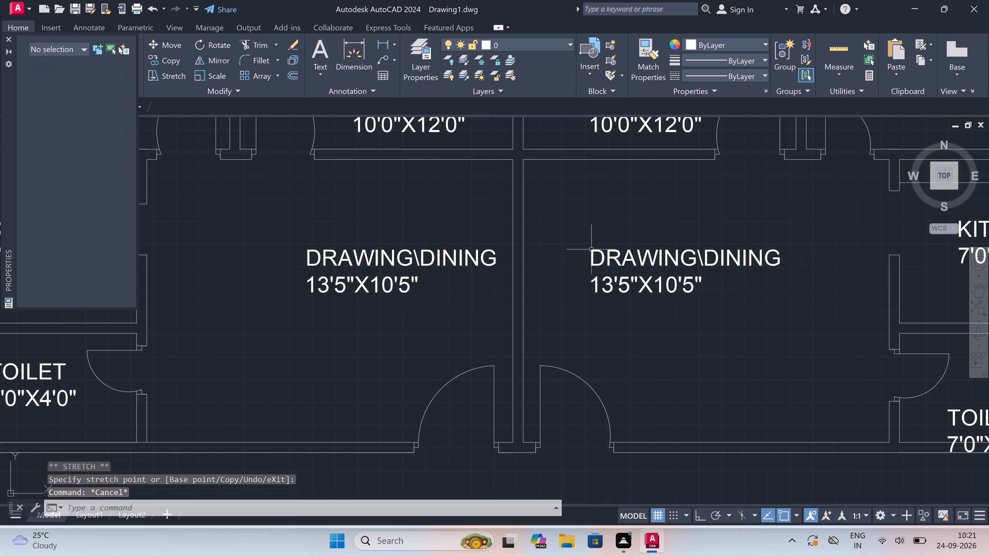
Move the 10'5"X12'0" bedroom label in the upper plan's eastern flat westward so it sits inside the room, clear of the east wall.
scroll(595, 257, "down", 5)
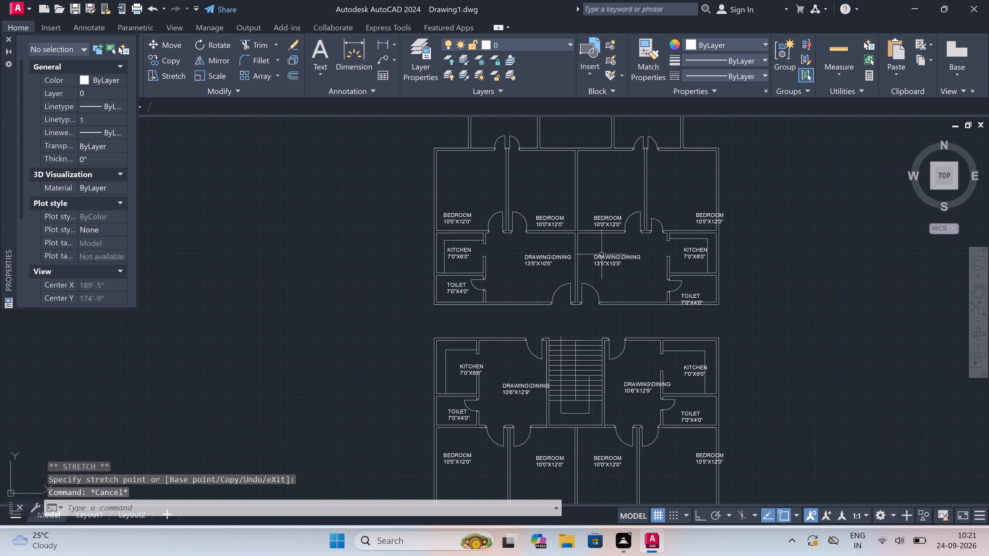
scroll(699, 221, "up", 2)
left_click(710, 210)
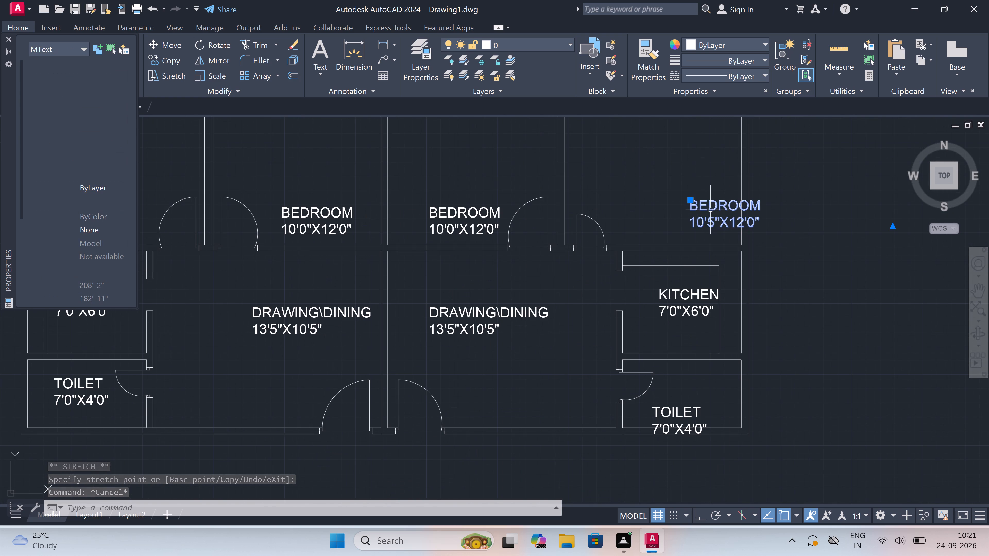
left_click(692, 203)
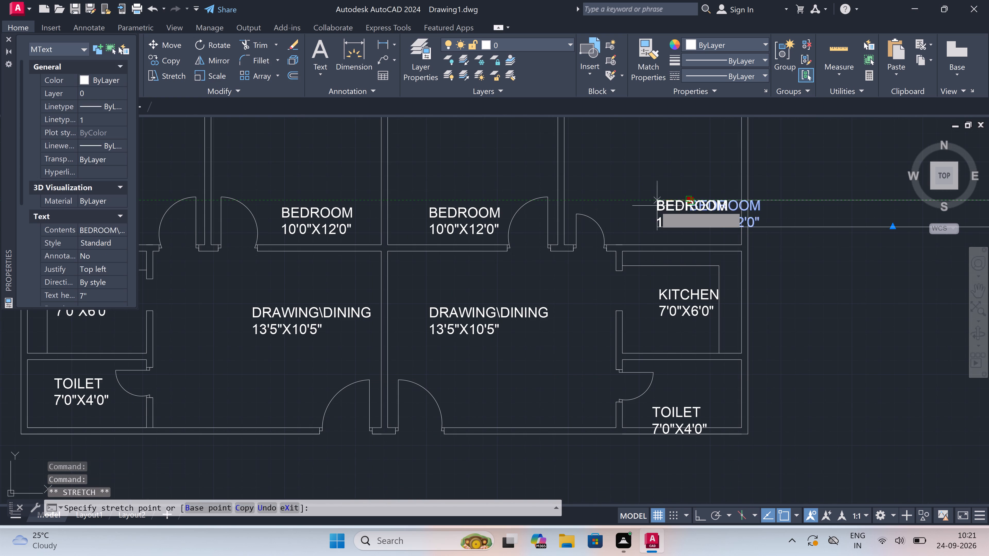
left_click(639, 206)
key("Escape")
Move the kitchen label in the upper plan's eastern flat westward, clear of the counter line.
scroll(661, 216, "down", 2)
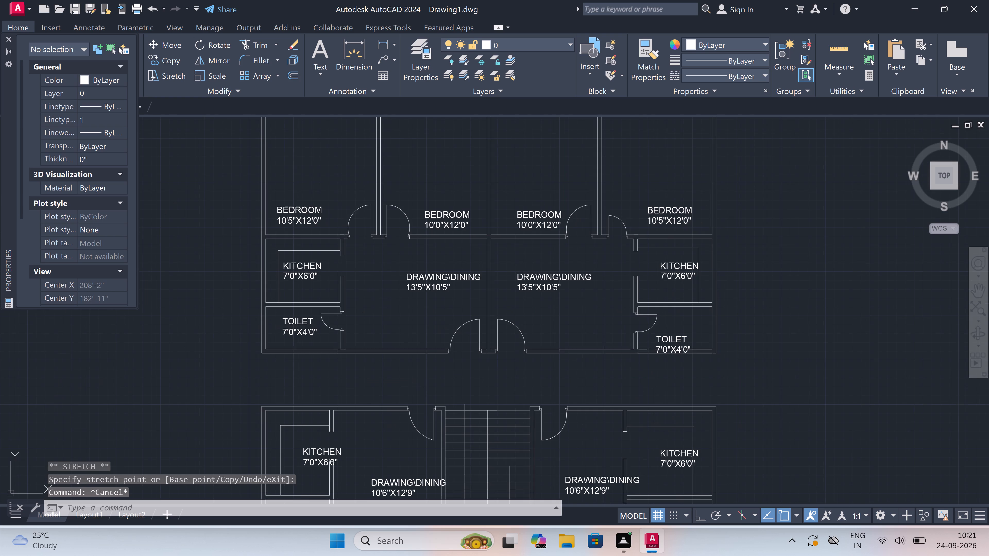
scroll(677, 290, "up", 2)
left_click_drag(683, 248, 673, 254)
left_click(649, 264)
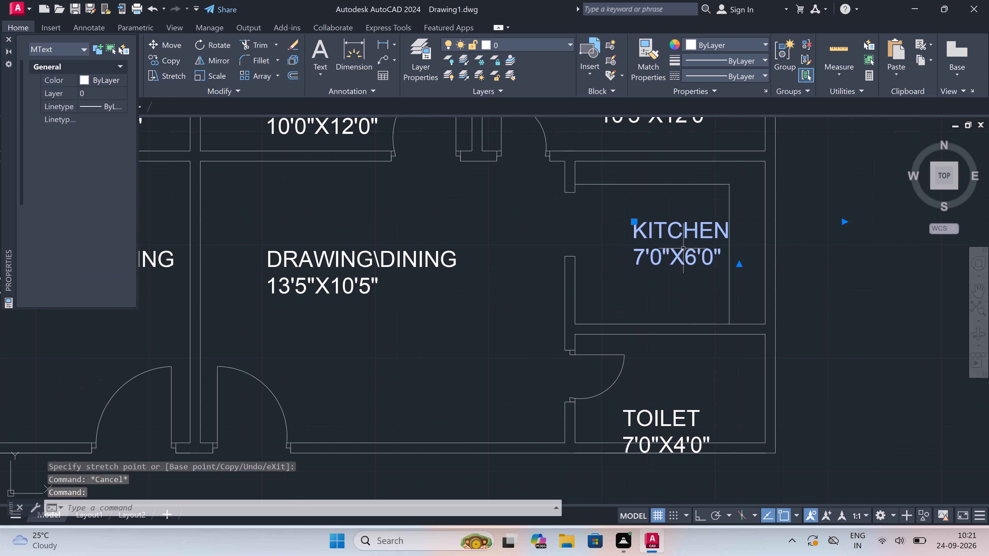
left_click(621, 230)
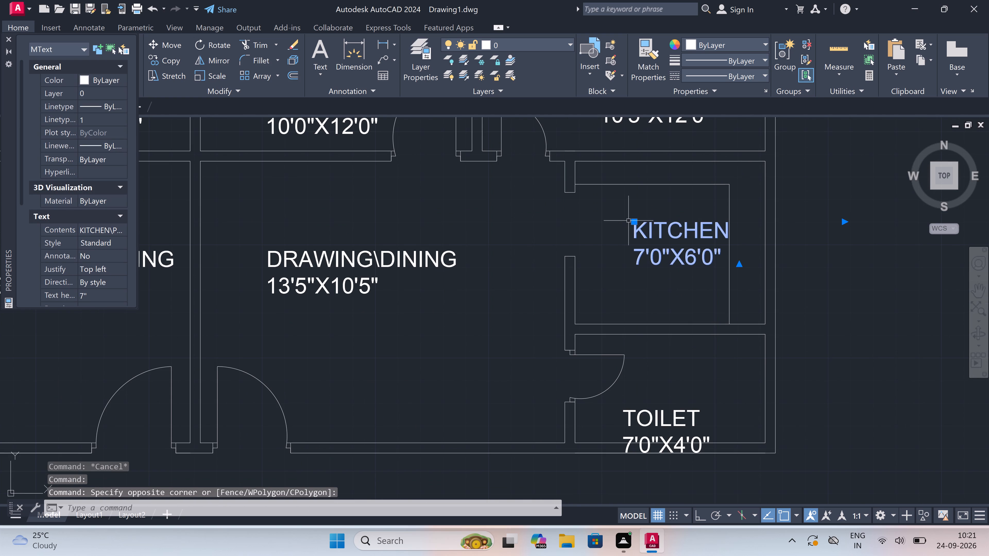
left_click(633, 220)
left_click(609, 224)
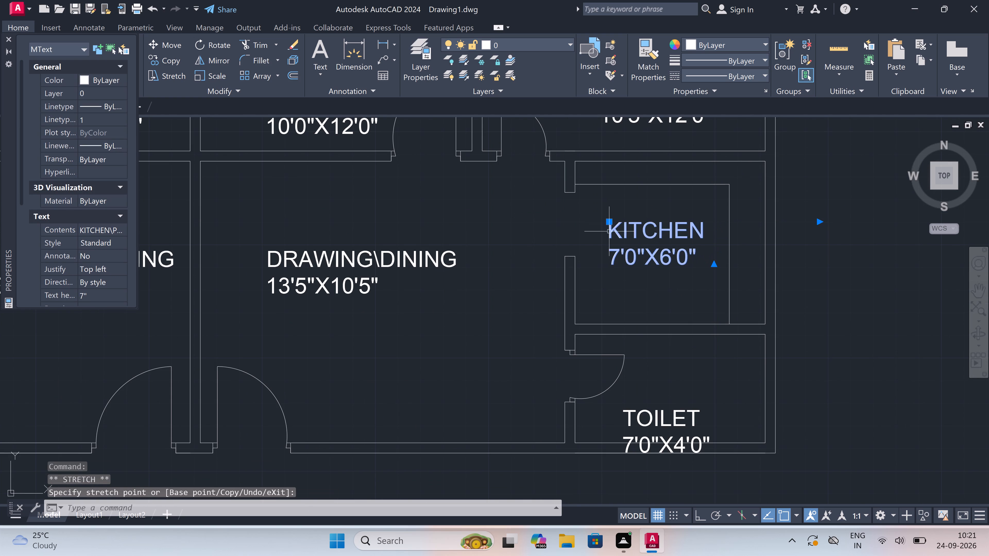
key("Escape")
Move the toilet label in the upper plan's eastern flat northeast so it sits inside the toilet, clear of the south wall and door swing.
scroll(620, 240, "down", 4)
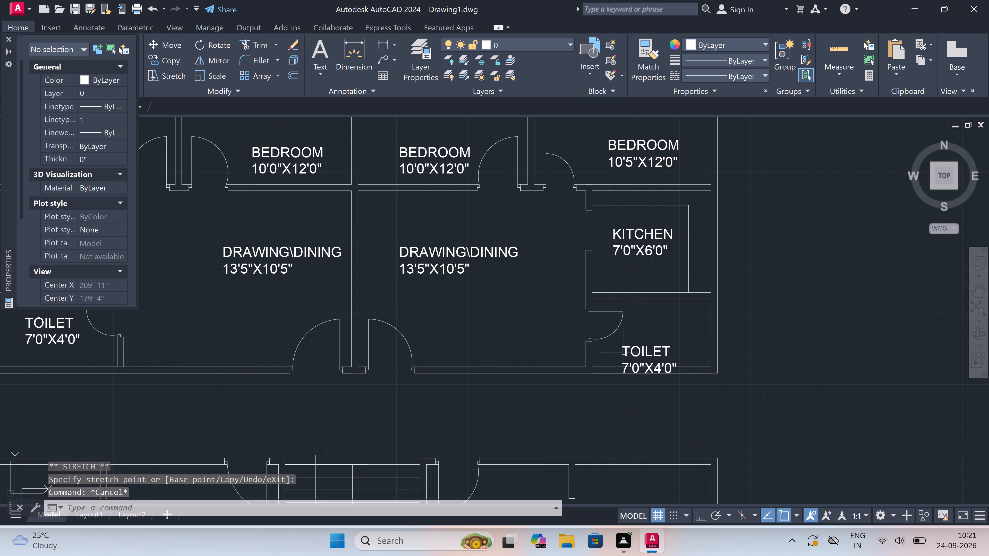
scroll(624, 358, "up", 2)
left_click(636, 345)
left_click(620, 335)
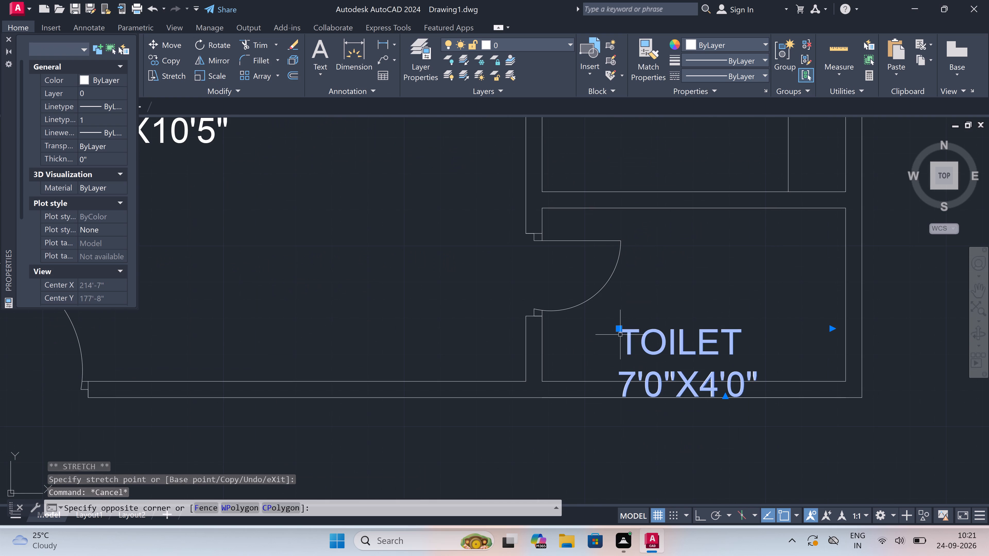
left_click(616, 325)
left_click(616, 329)
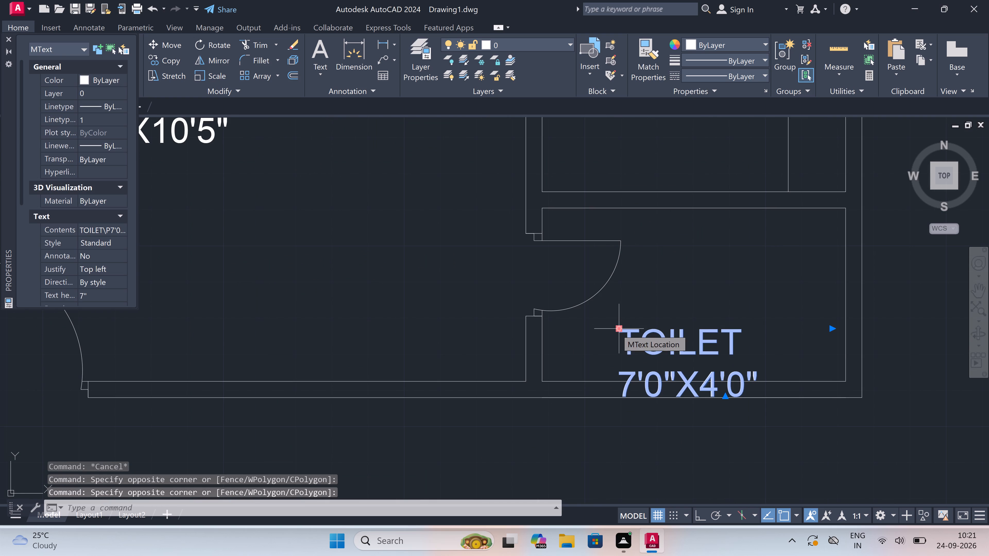
left_click(616, 329)
left_click(656, 252)
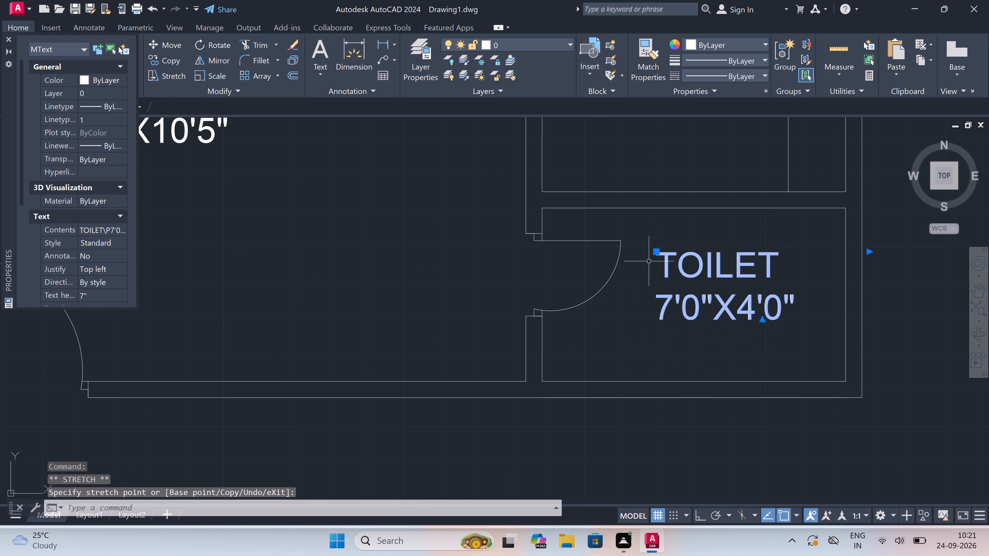
key("Escape")
Move the DRAWING\DINING label in the lower plan's eastern flat westward, clear of the kitchen wall and just east of the staircase wall.
scroll(649, 261, "down", 9)
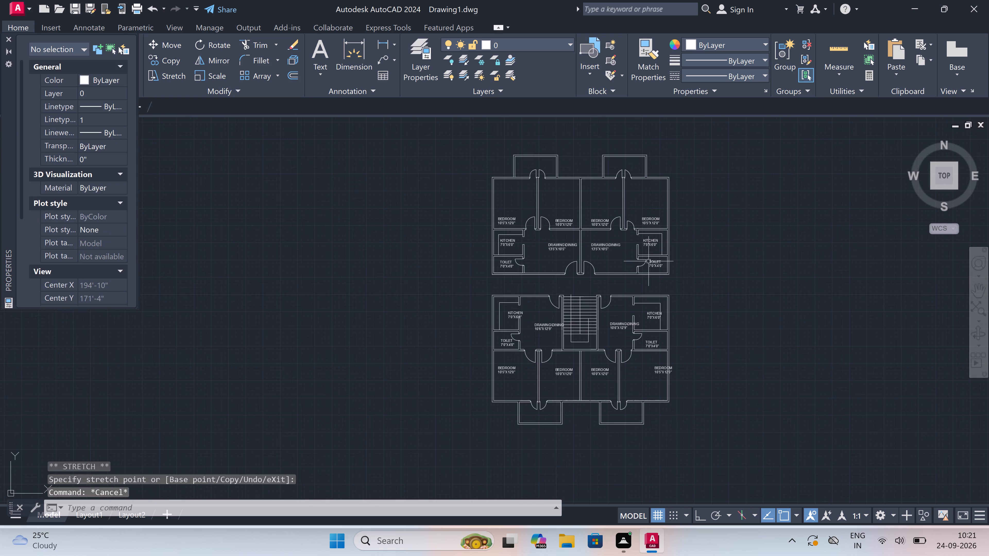
scroll(603, 362, "up", 3)
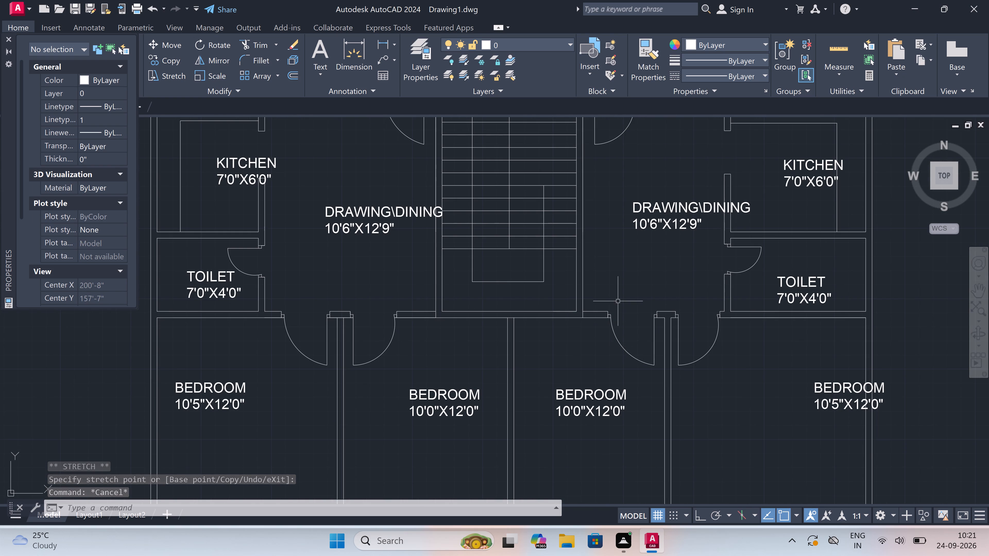
left_click(668, 206)
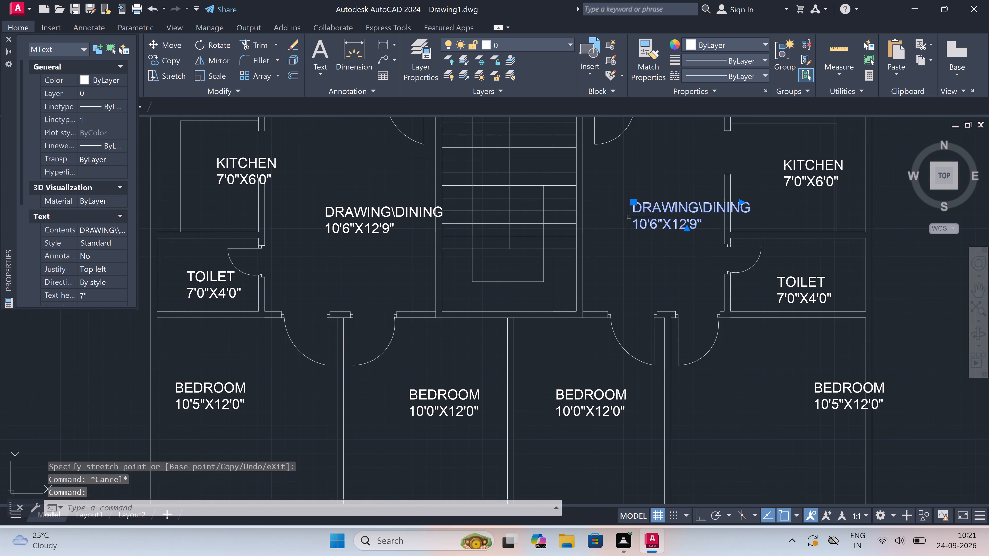
left_click(634, 201)
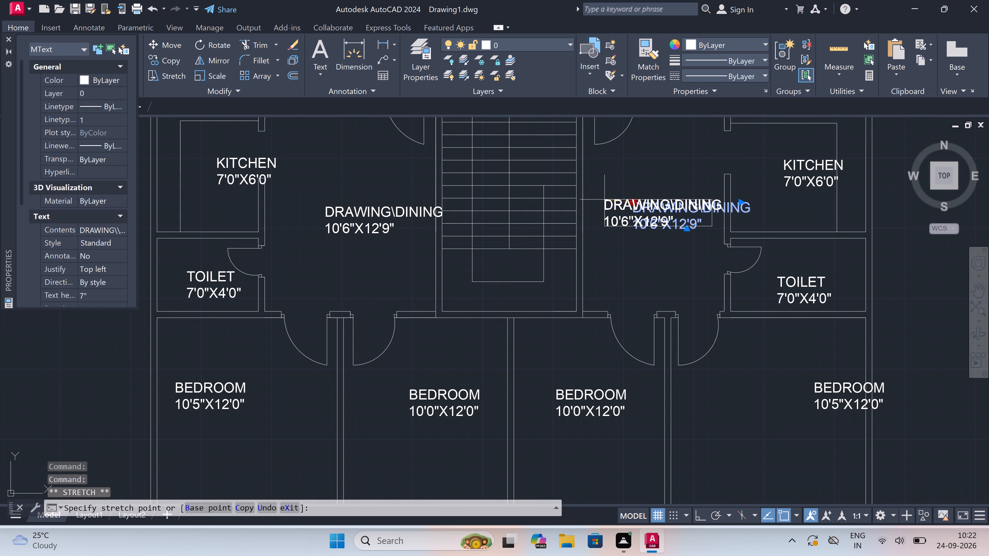
scroll(574, 198, "up", 1)
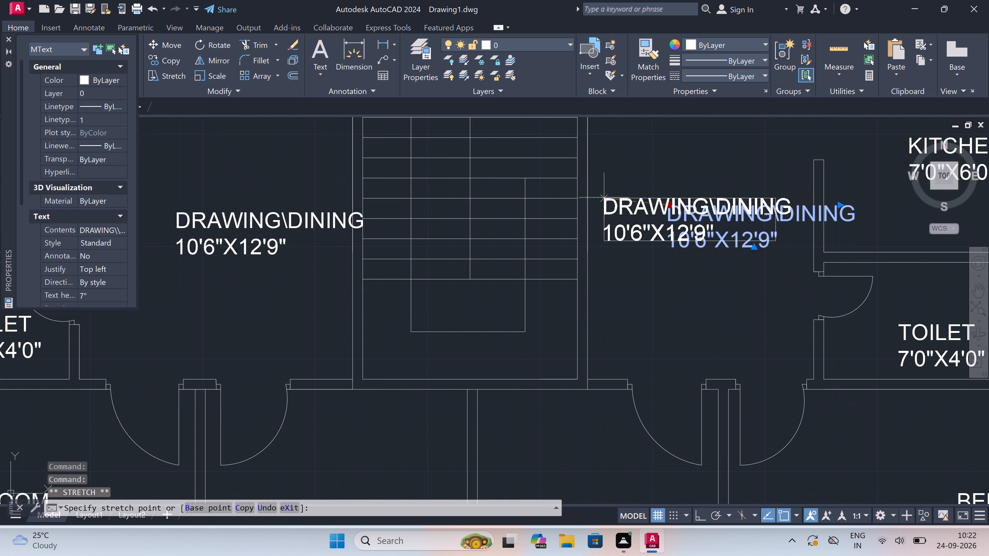
left_click(604, 197)
scroll(604, 197, "down", 4)
key("Escape")
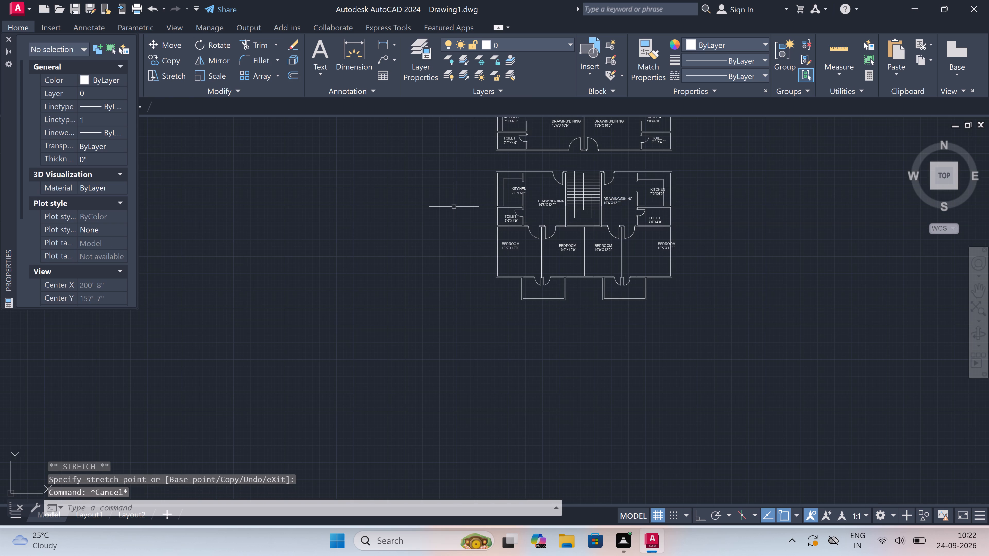
Move the DRAWING\DINING label in the lower plan's western flat northwest, clear of the staircase wall.
scroll(530, 192, "up", 3)
left_click(584, 226)
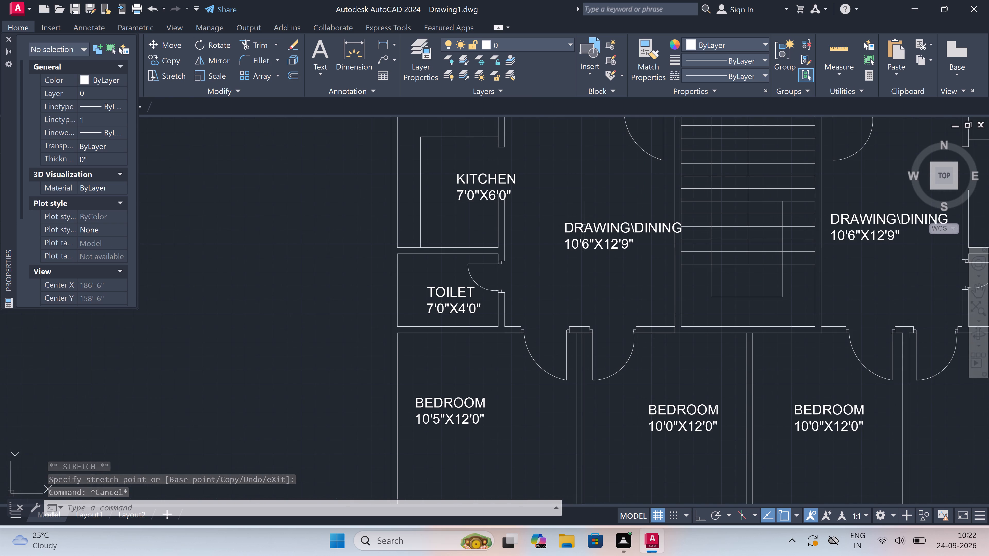
left_click(567, 220)
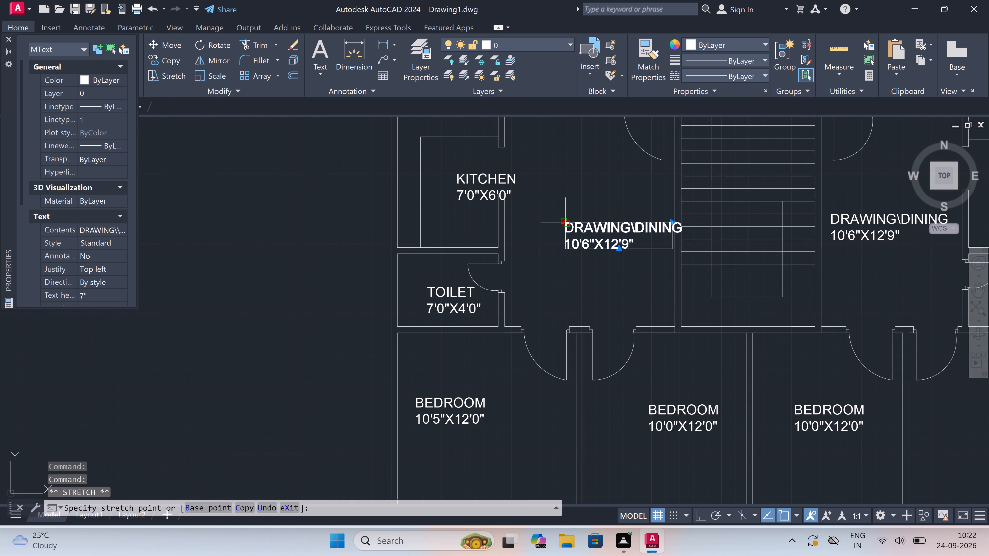
left_click(551, 198)
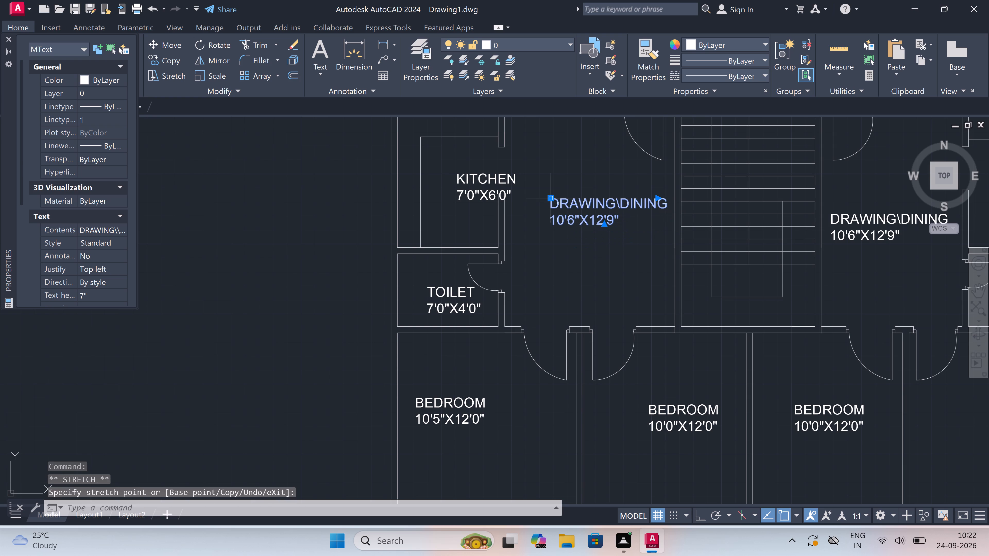
key("Escape")
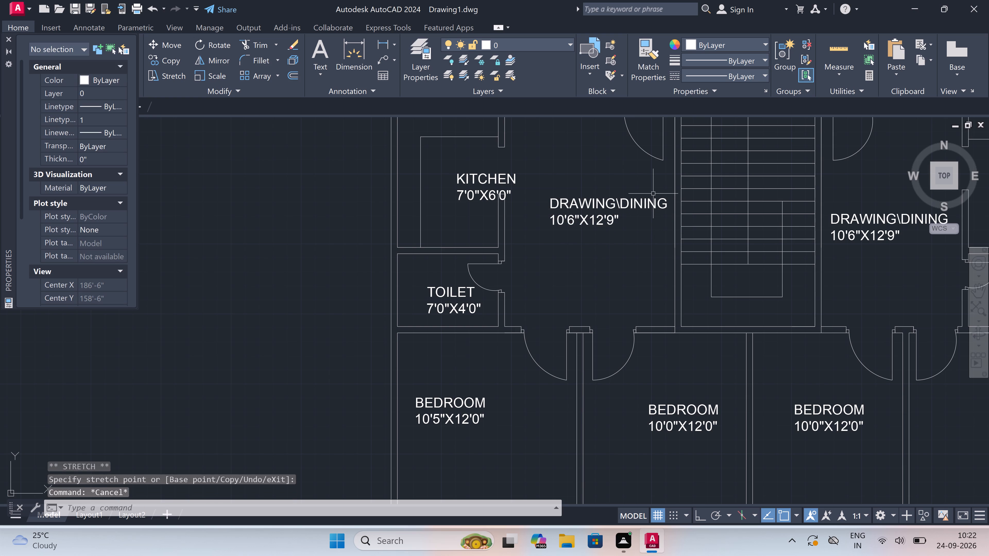
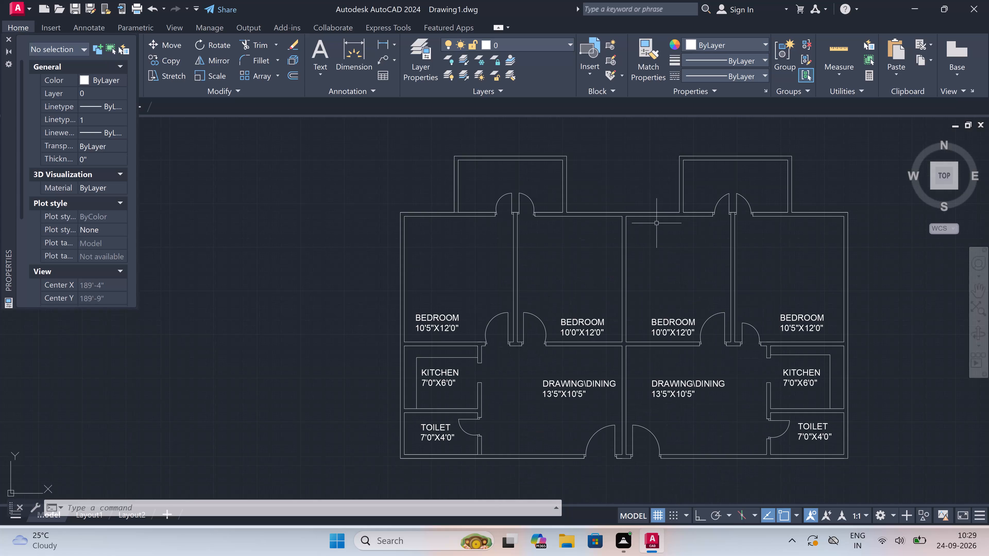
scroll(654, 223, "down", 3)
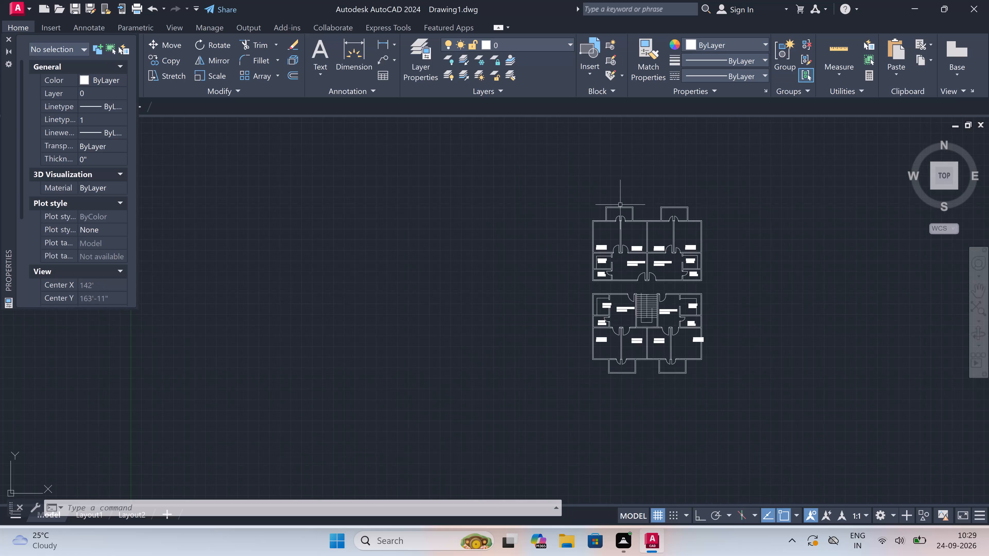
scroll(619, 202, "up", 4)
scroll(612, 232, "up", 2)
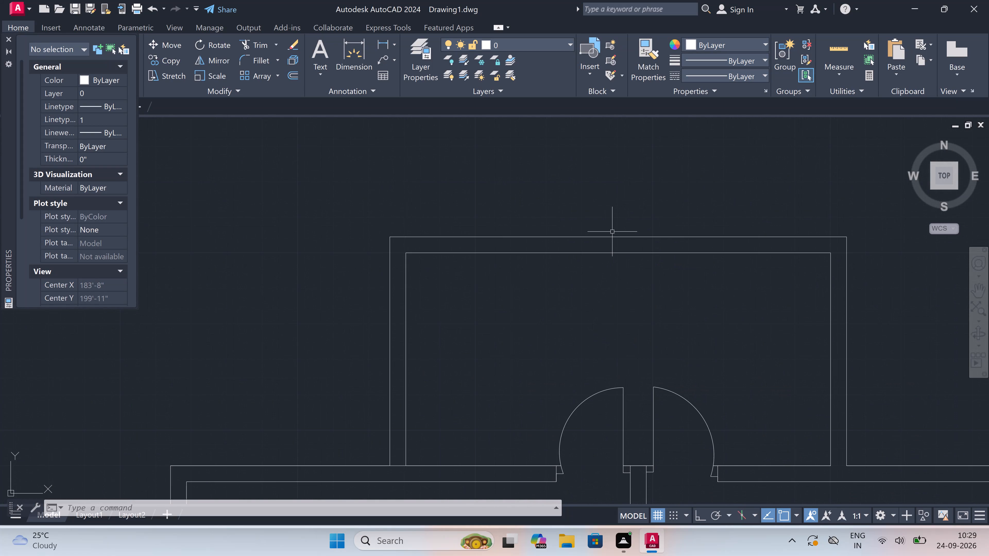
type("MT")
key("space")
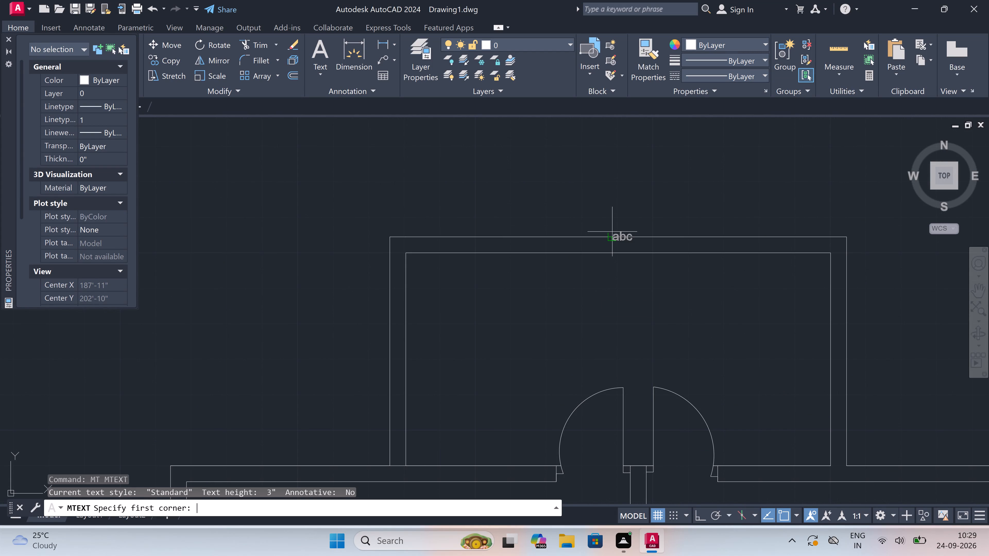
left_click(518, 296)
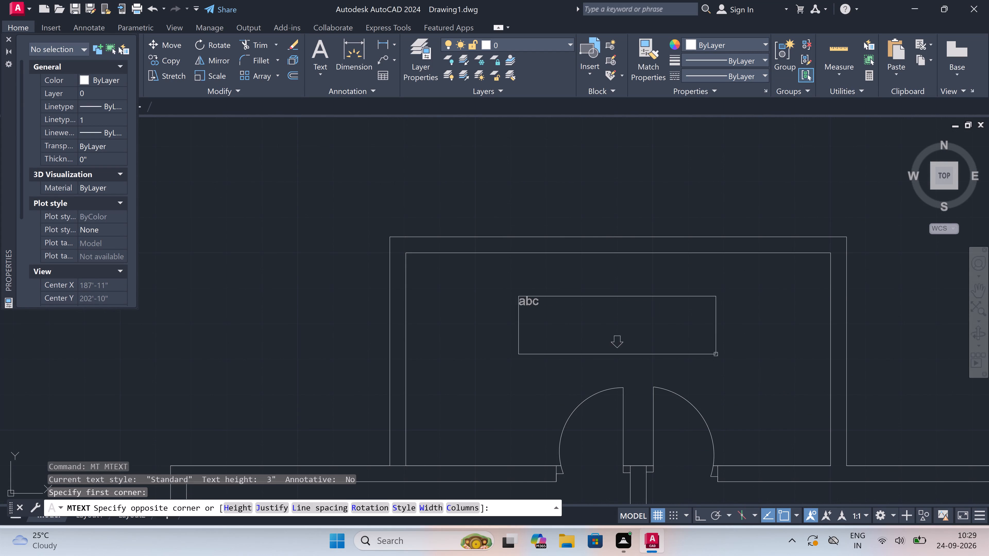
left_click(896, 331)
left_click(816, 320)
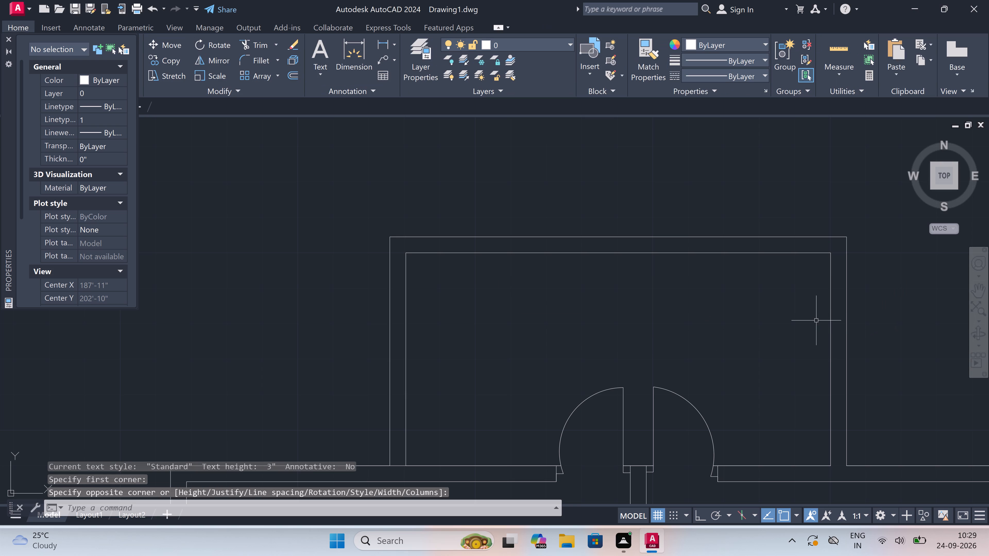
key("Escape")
Add the multiline text label VERANDHA inside the upper plan's western balcony, north of the double doors.
type("MT")
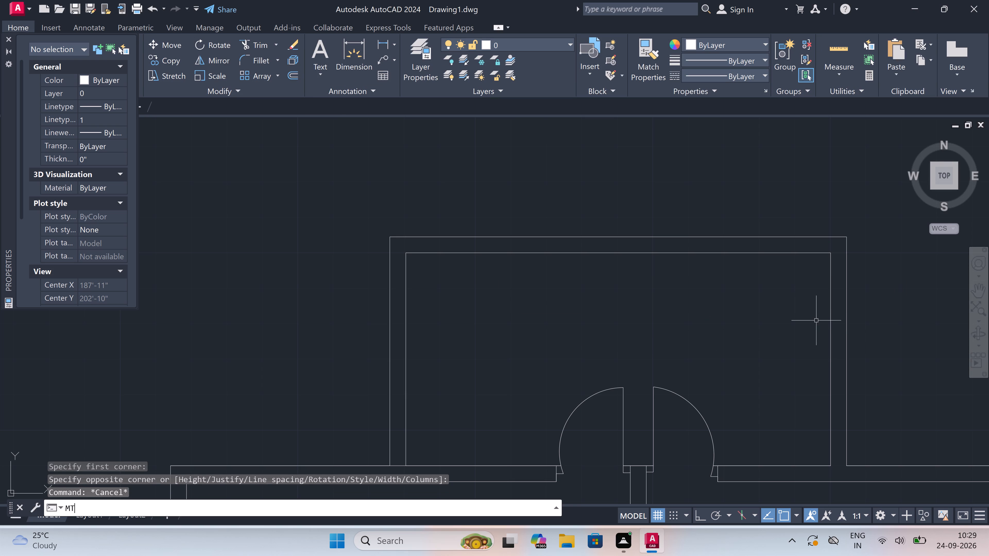
key("space")
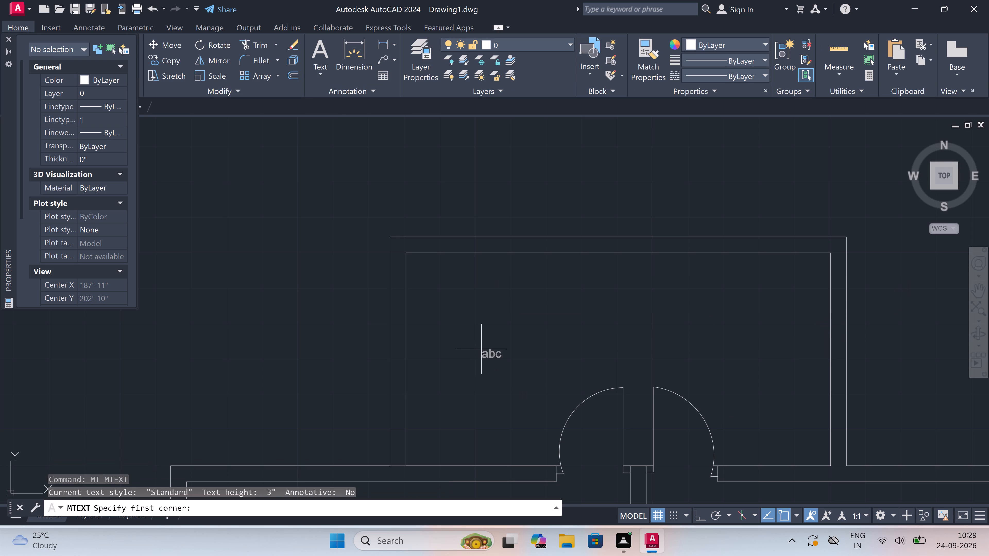
left_click(514, 301)
left_click(777, 343)
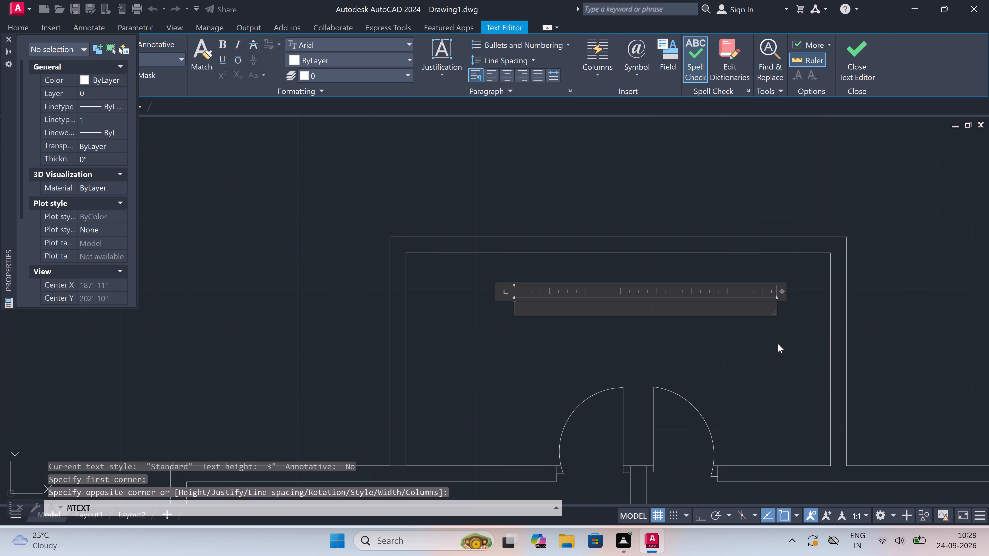
type("VERAND")
type("HA")
left_click(527, 379)
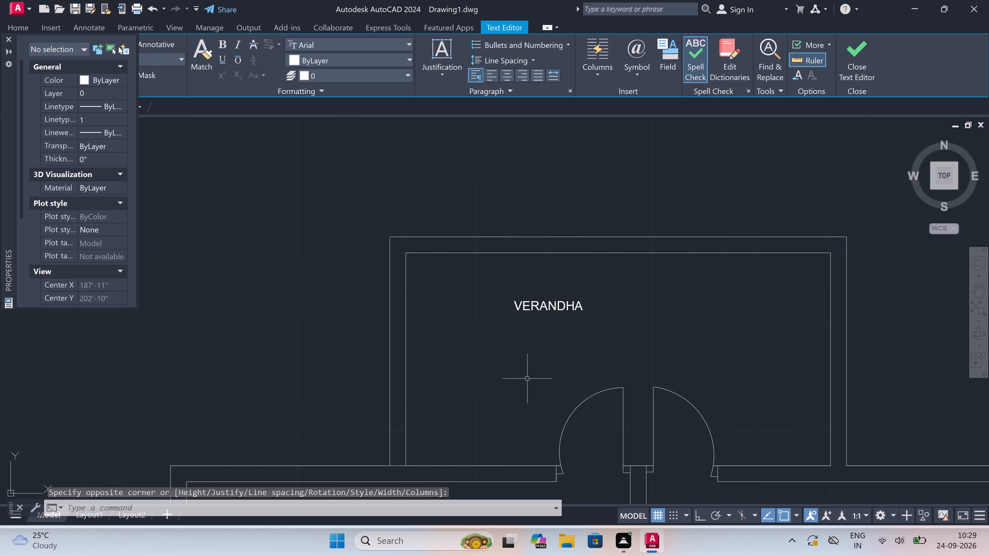
Set the VERANDHA label's text height to 7".
left_click(539, 312)
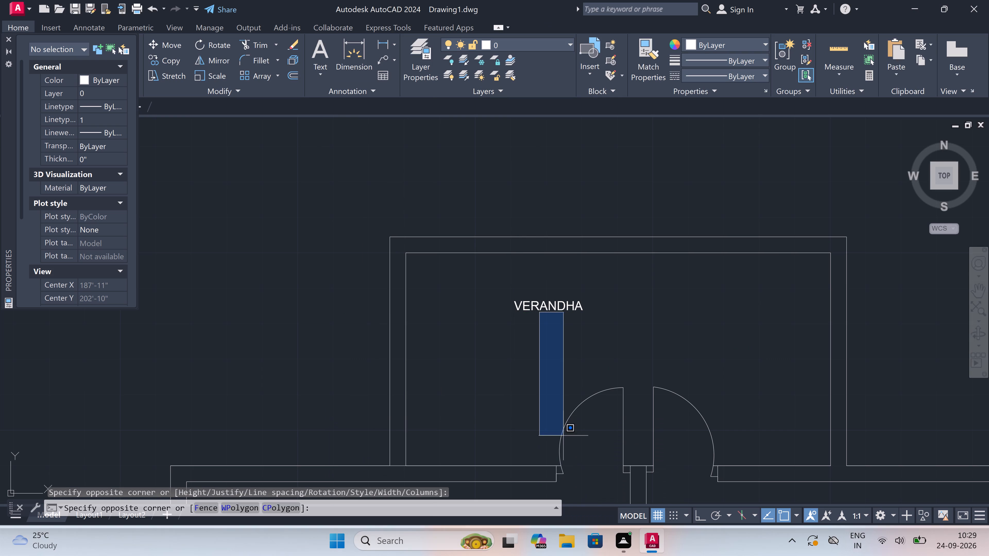
left_click(543, 299)
scroll(536, 306, "down", 4)
scroll(536, 306, "up", 4)
left_click(536, 306)
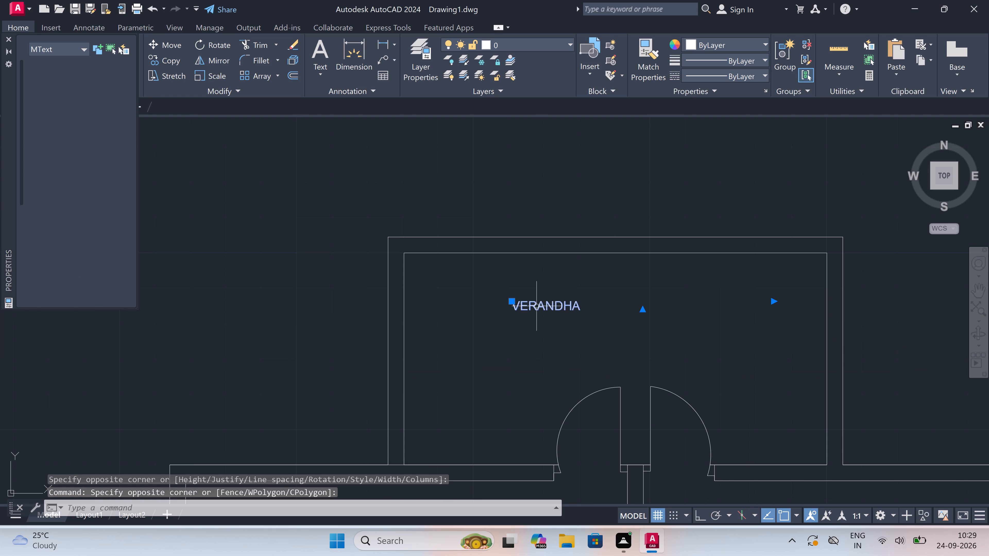
left_click(97, 291)
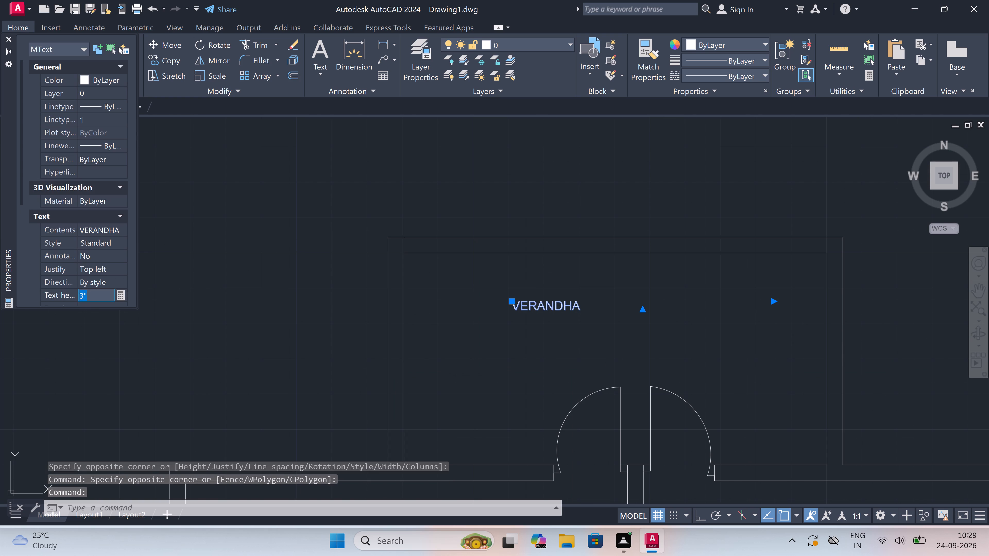
key("BackSpace")
key("BackSpace")
key("7")
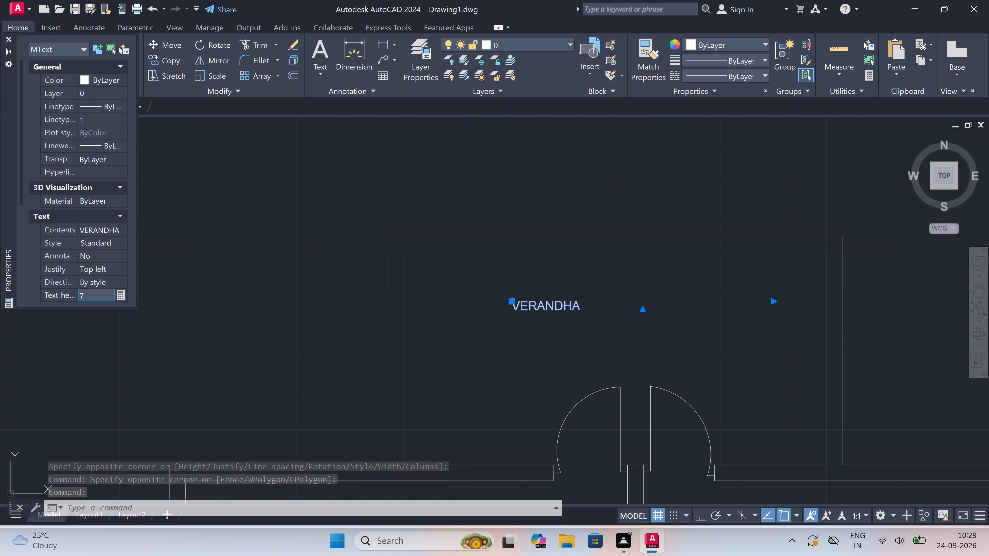
key("shift+quotedbl")
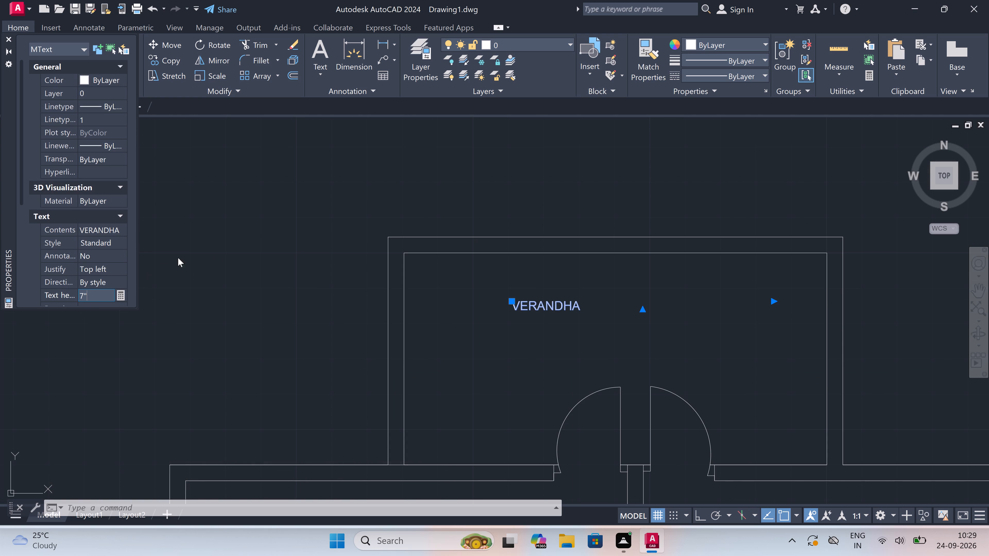
left_click(228, 249)
key("Escape")
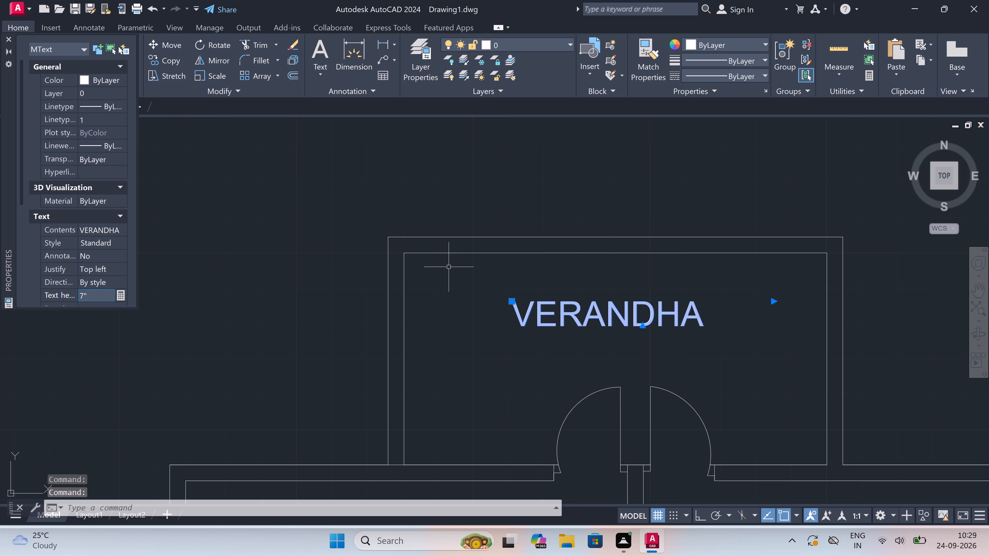
Copy the VERANDHA label into the upper plan's eastern balcony, north of its doors.
left_click(536, 311)
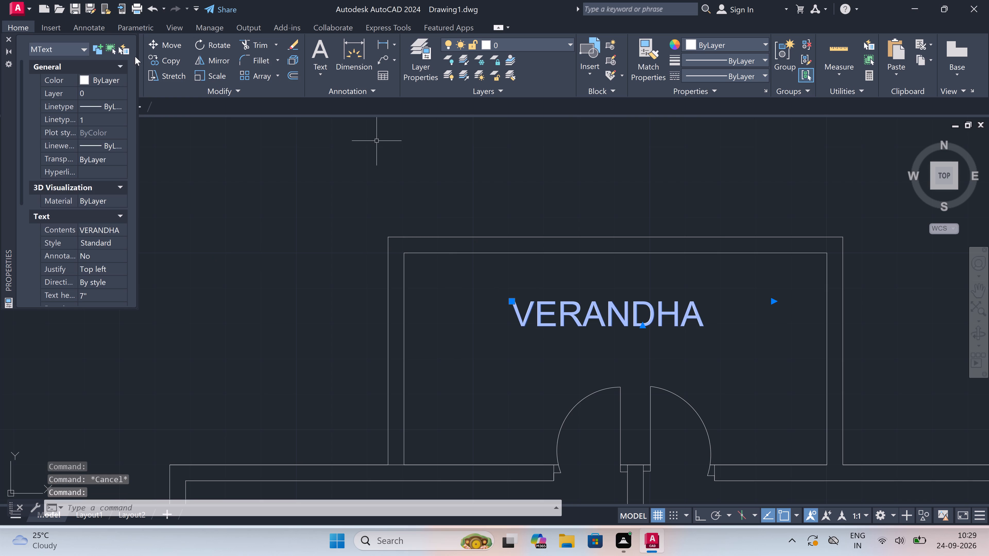
left_click(153, 58)
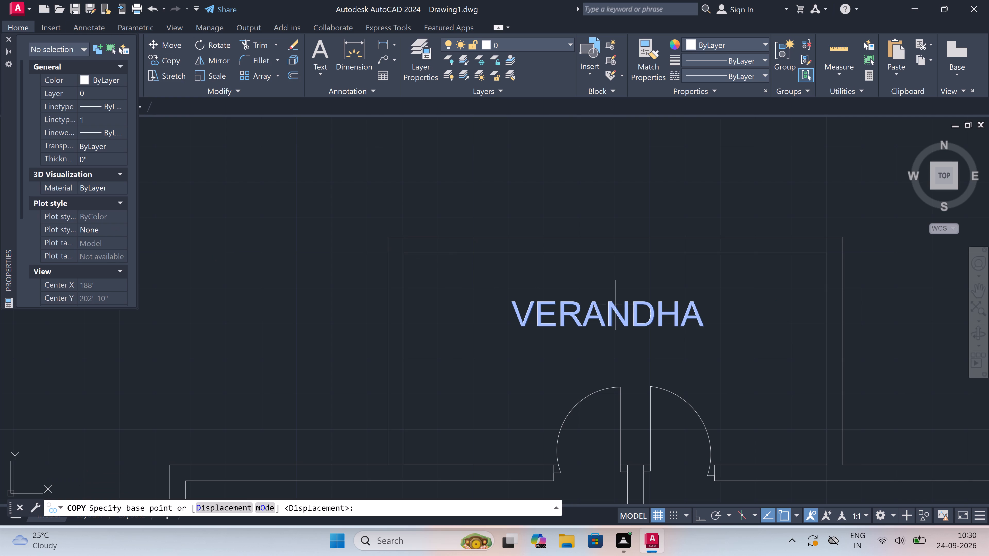
left_click(608, 315)
scroll(511, 313, "down", 4)
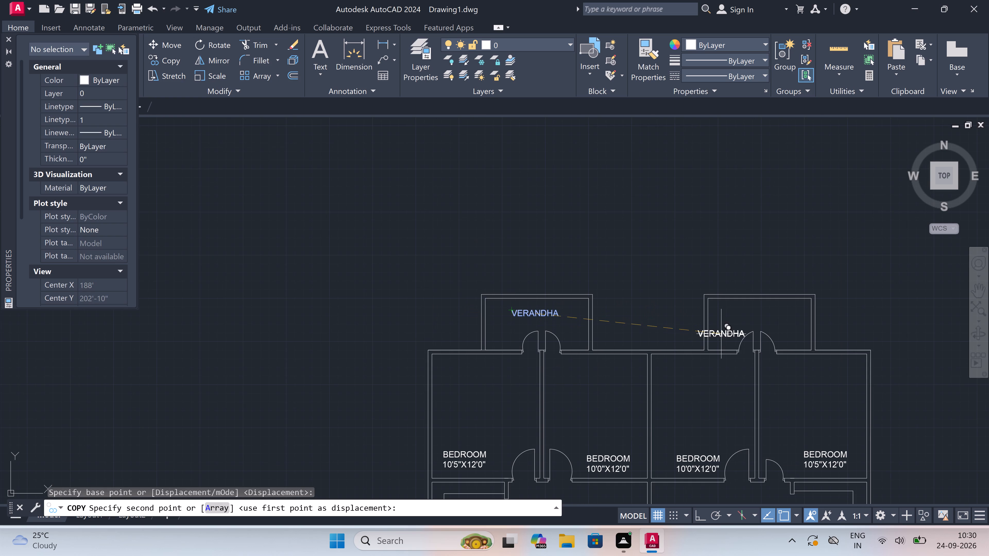
scroll(760, 312, "up", 2)
left_click(760, 312)
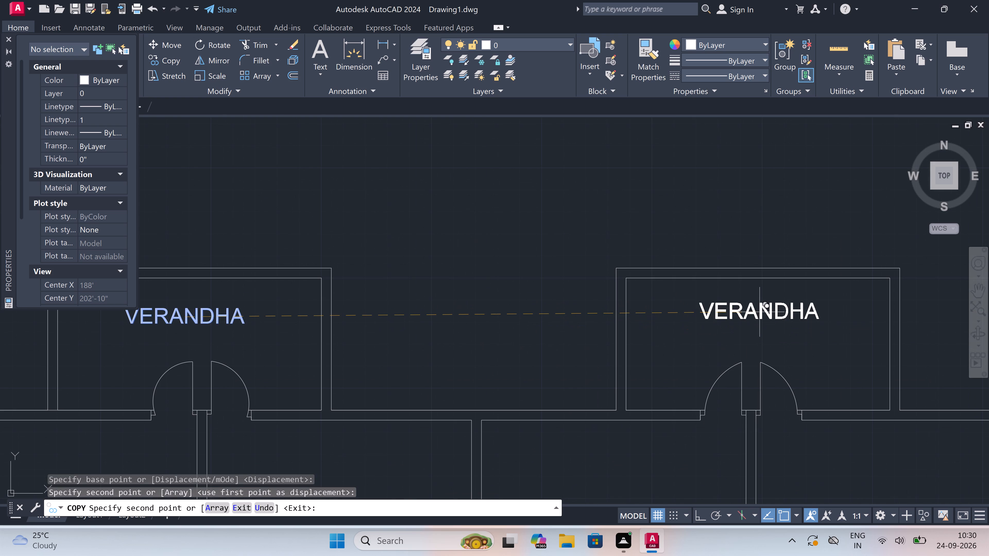
Place further copies of the VERANDHA label in the lower plan's eastern and western balconies, south of their doors.
scroll(667, 253, "down", 9)
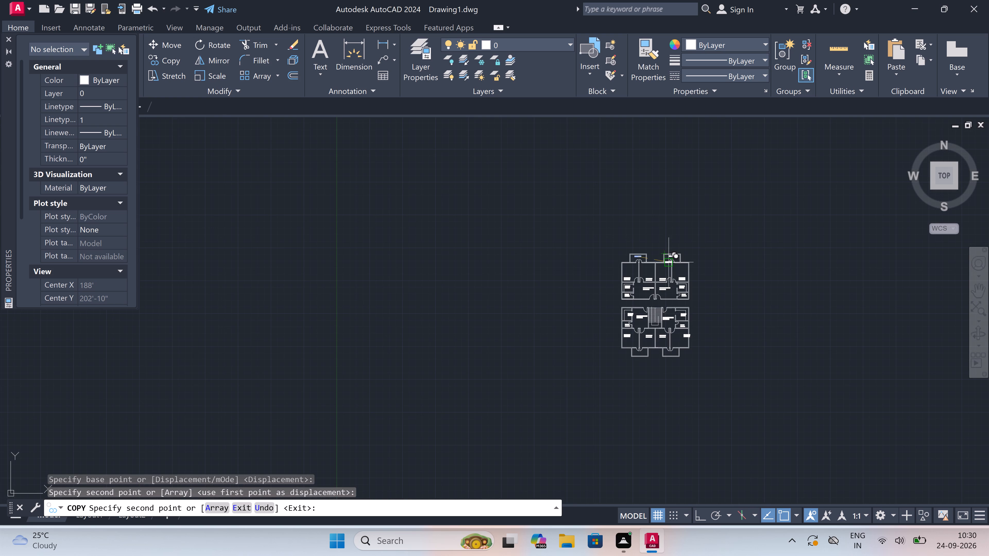
scroll(665, 357, "up", 7)
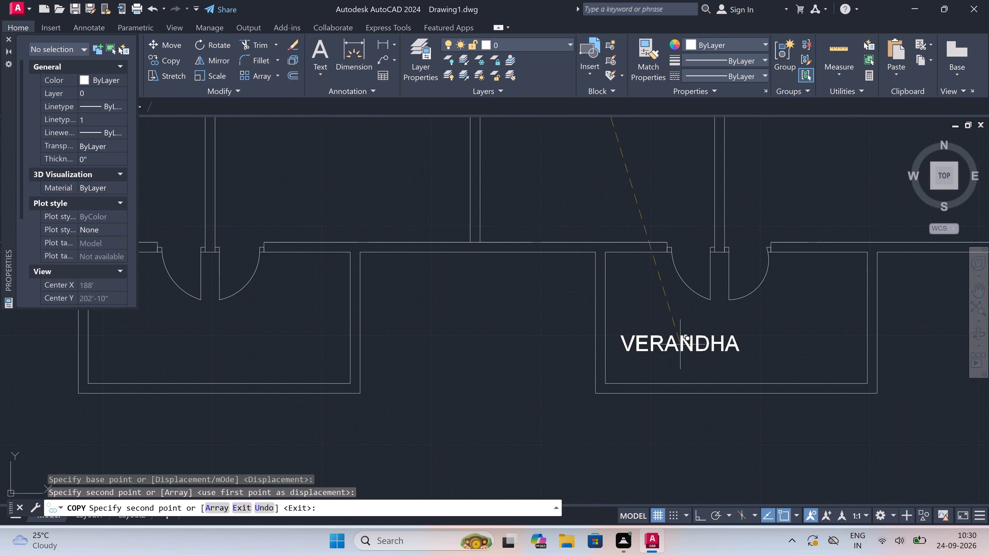
left_click(738, 337)
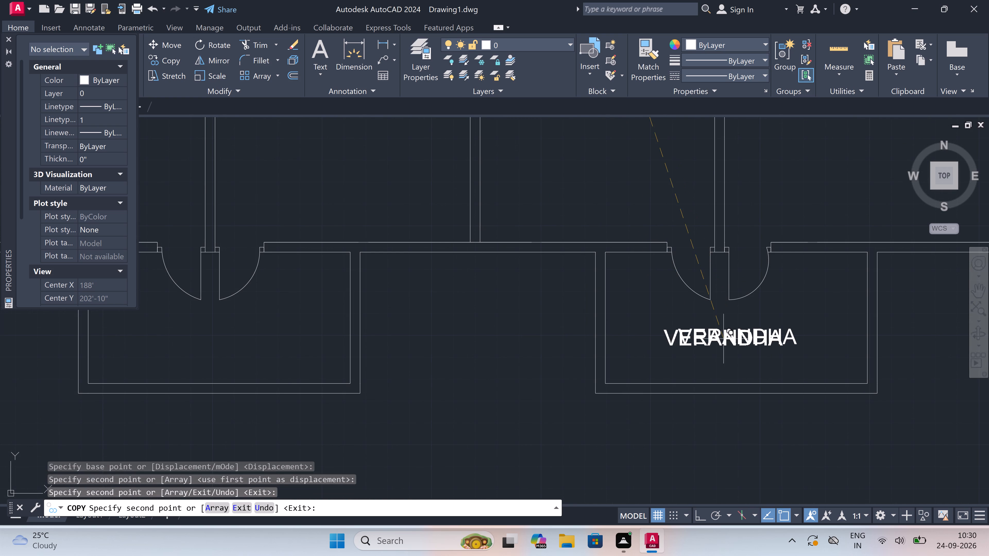
scroll(678, 320, "down", 7)
scroll(654, 316, "up", 4)
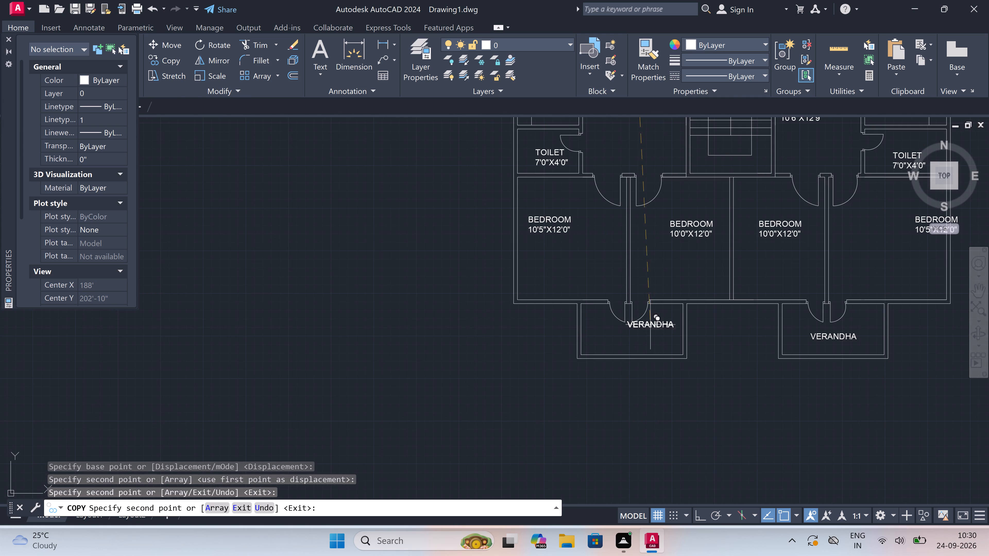
scroll(643, 338, "up", 3)
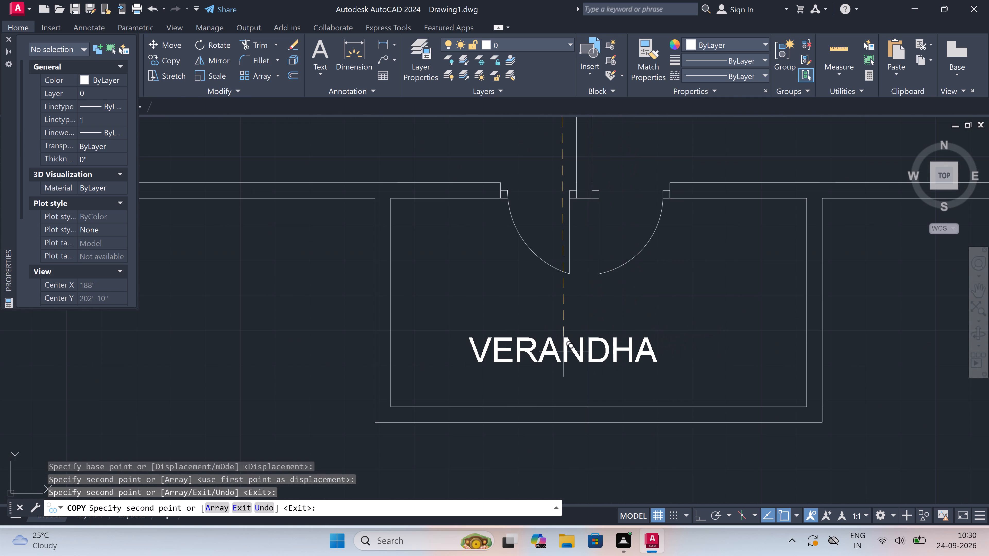
left_click(580, 352)
key("Escape")
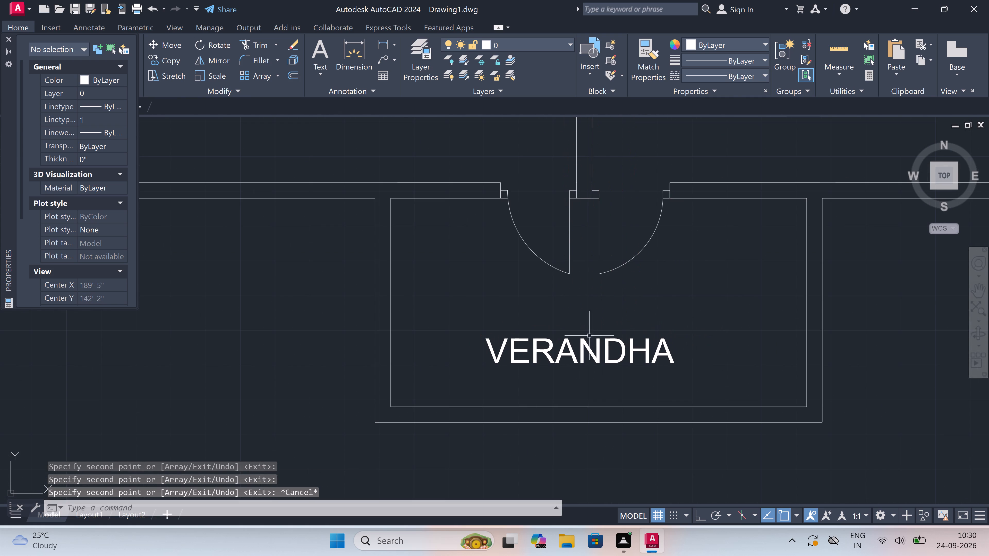
Move the 10'5"X12'0" bedroom label in the lower plan's eastern flat about 5'-2" west, clear of the outer wall.
scroll(583, 333, "down", 8)
scroll(581, 314, "up", 2)
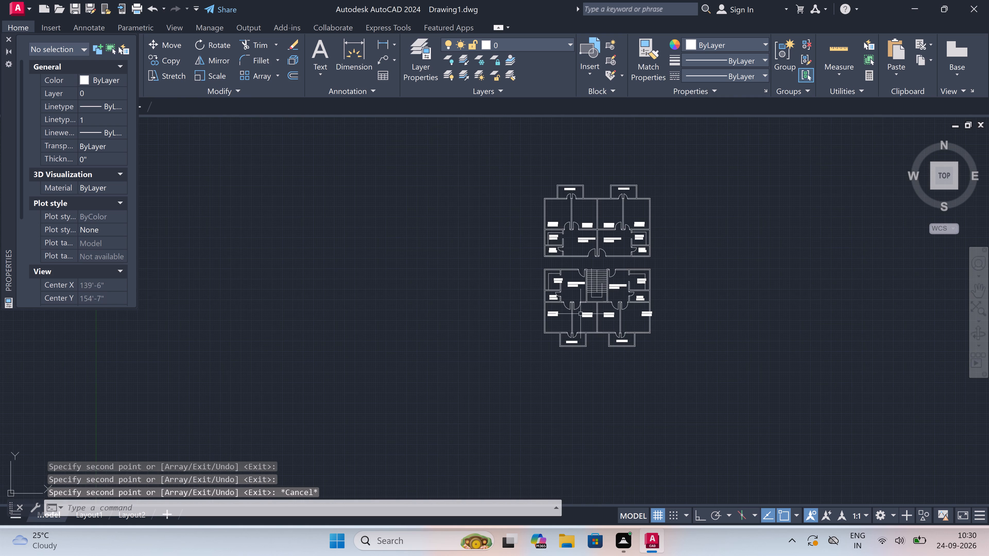
scroll(581, 314, "down", 1)
scroll(590, 296, "up", 3)
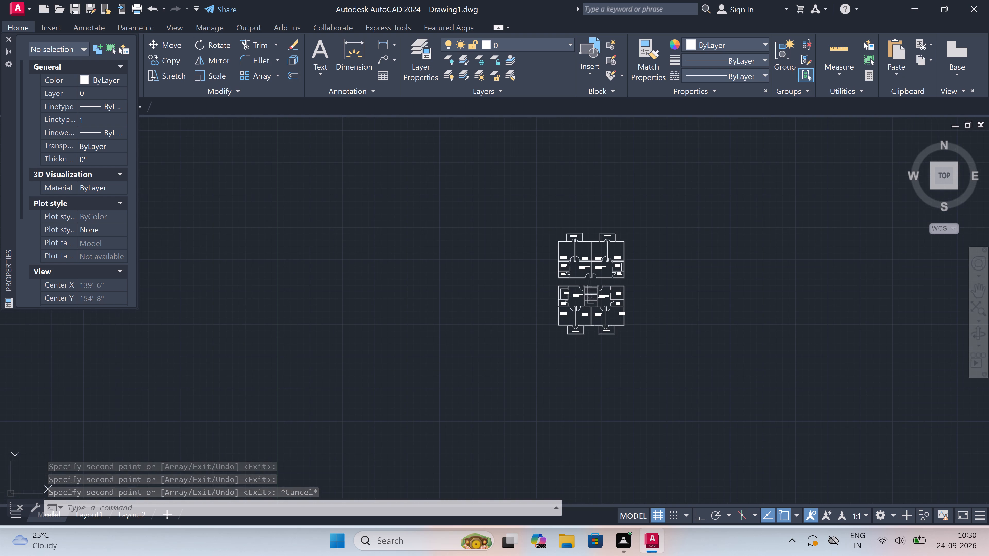
scroll(590, 296, "up", 2)
scroll(590, 297, "down", 3)
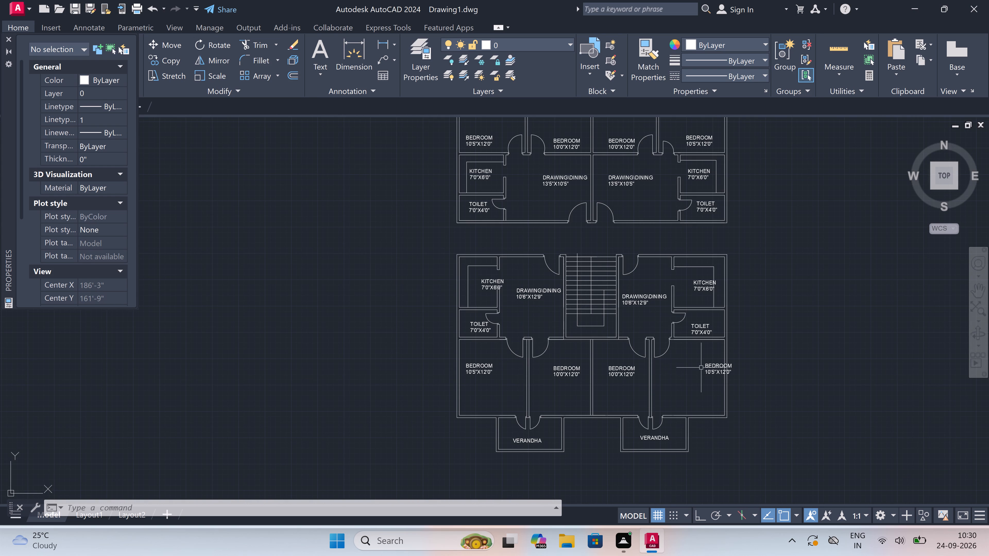
left_click(714, 362)
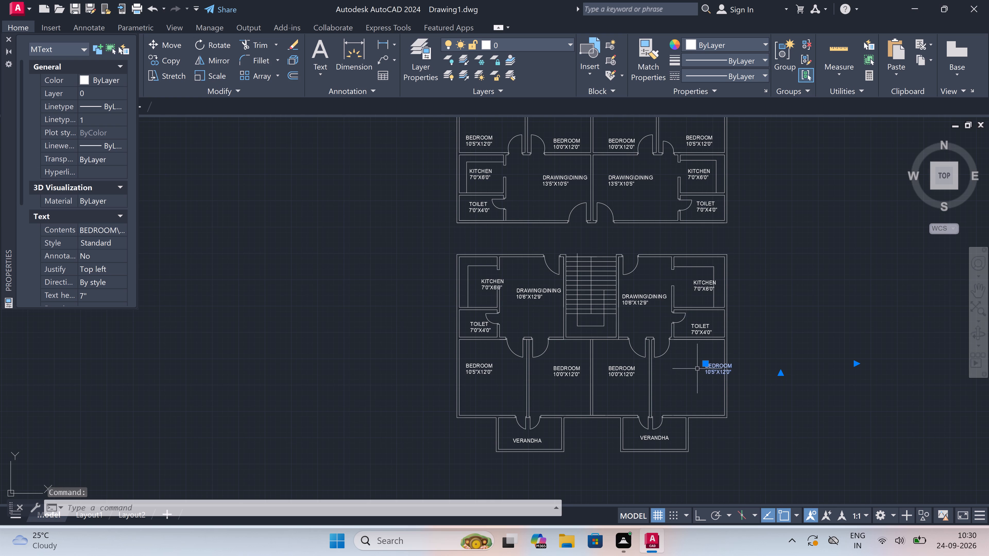
left_click(704, 365)
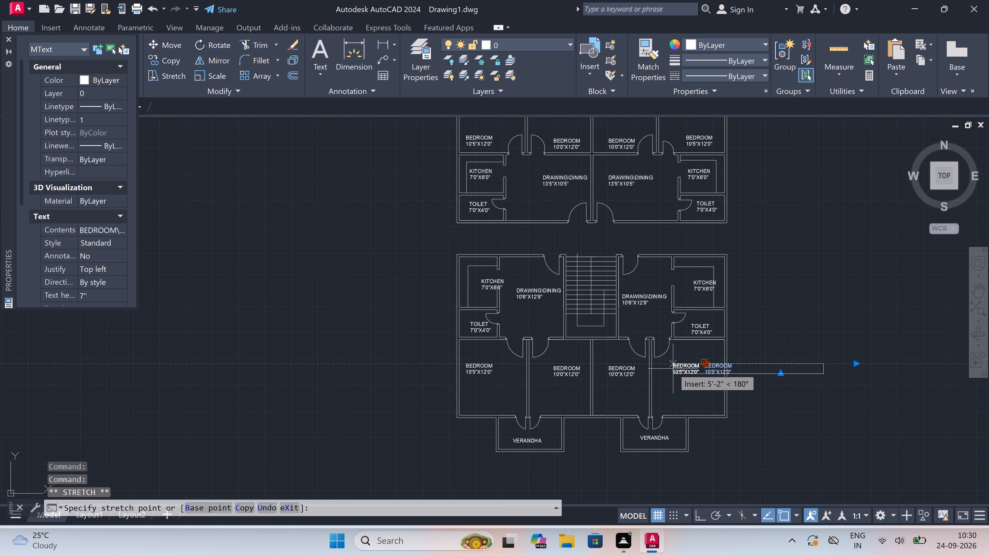
left_click(673, 369)
key("Escape")
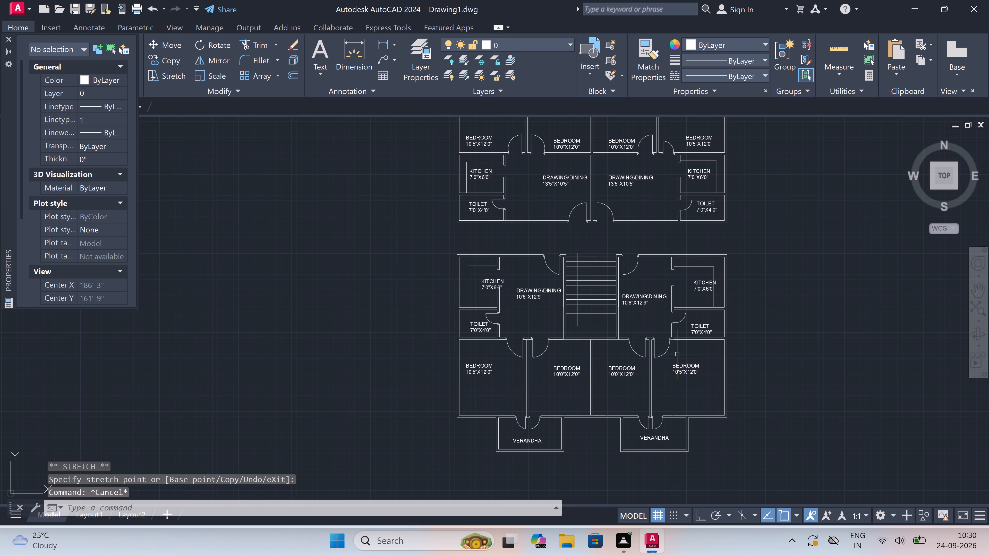
Move the kitchen label in the lower plan's eastern flat slightly westward, clear of the counter line.
scroll(698, 277, "up", 1)
left_click(710, 290)
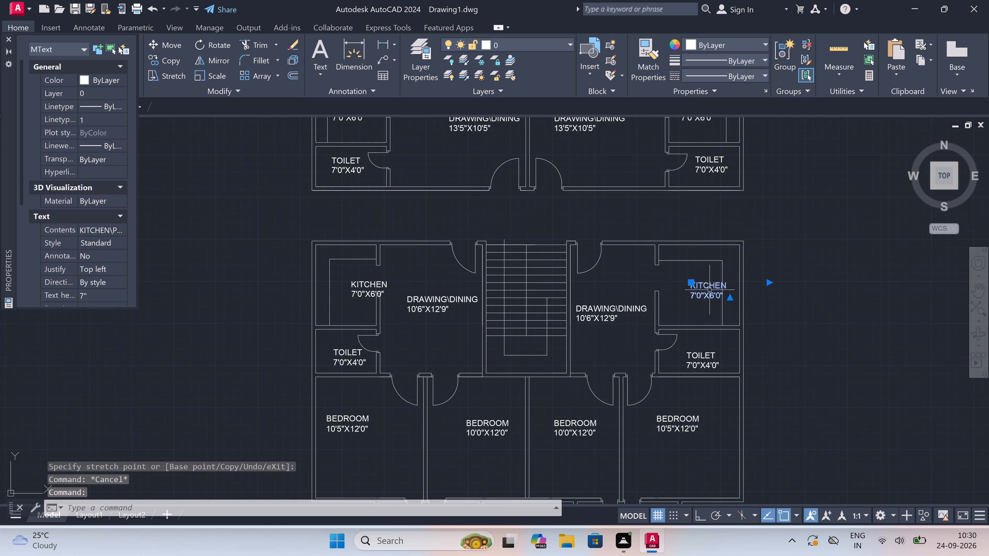
left_click(693, 285)
left_click(683, 283)
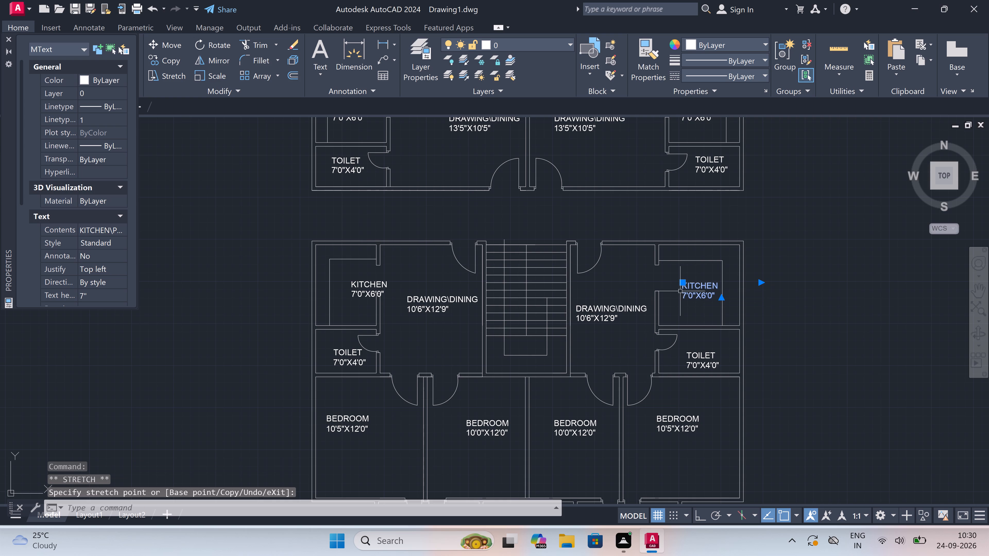
key("Escape")
Move the kitchen label in the lower plan's western flat slightly westward, clear of the kitchen's door opening.
scroll(652, 290, "down", 3)
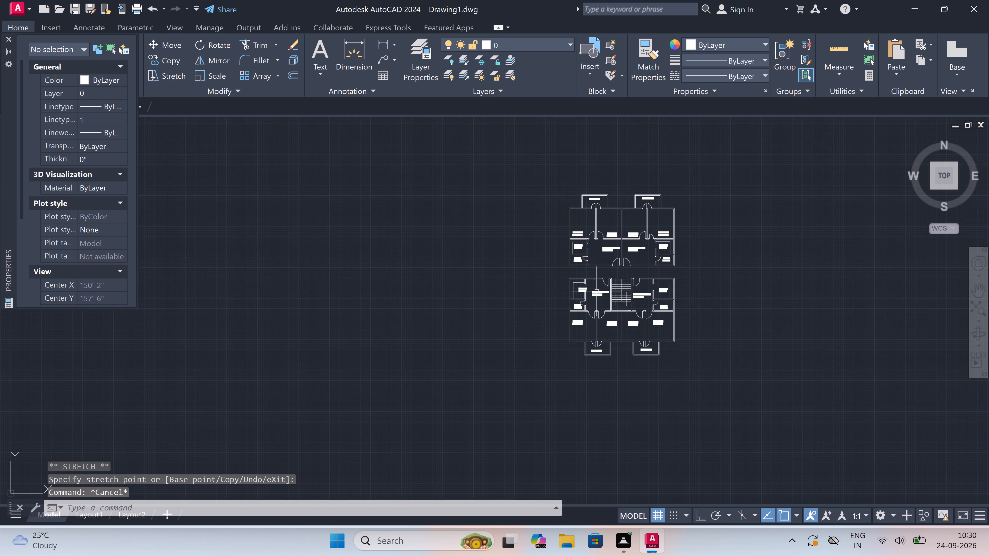
scroll(574, 293, "up", 3)
left_click(593, 275)
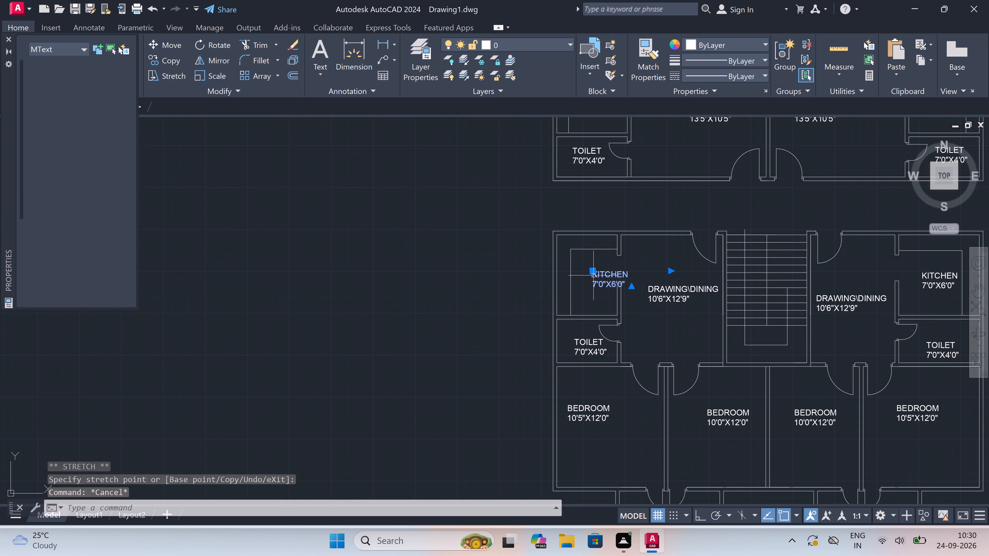
left_click(591, 269)
left_click(581, 270)
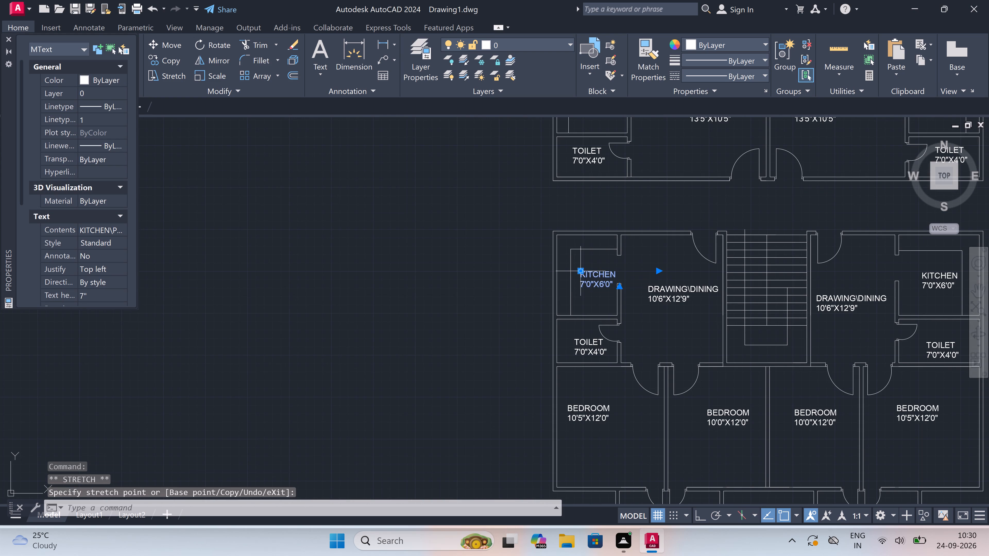
key("Escape")
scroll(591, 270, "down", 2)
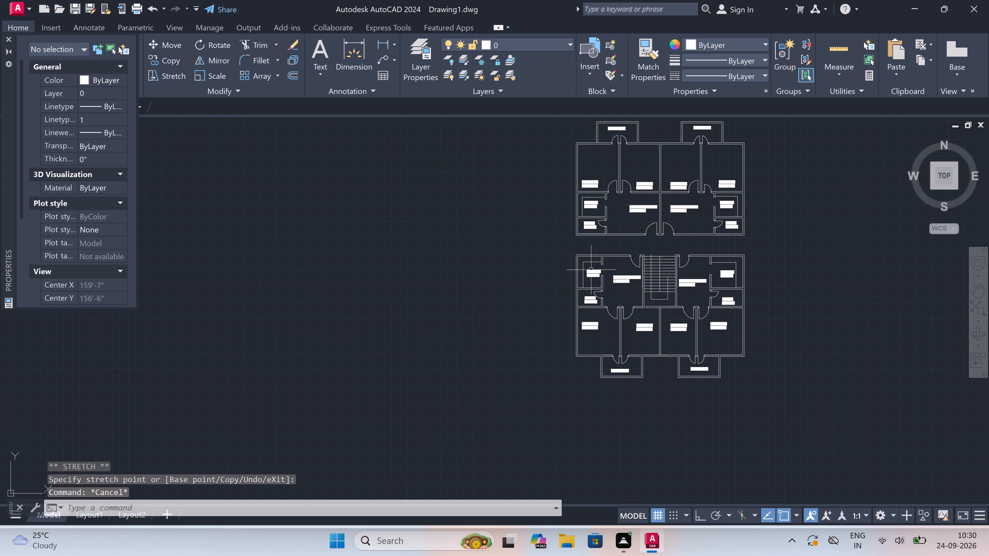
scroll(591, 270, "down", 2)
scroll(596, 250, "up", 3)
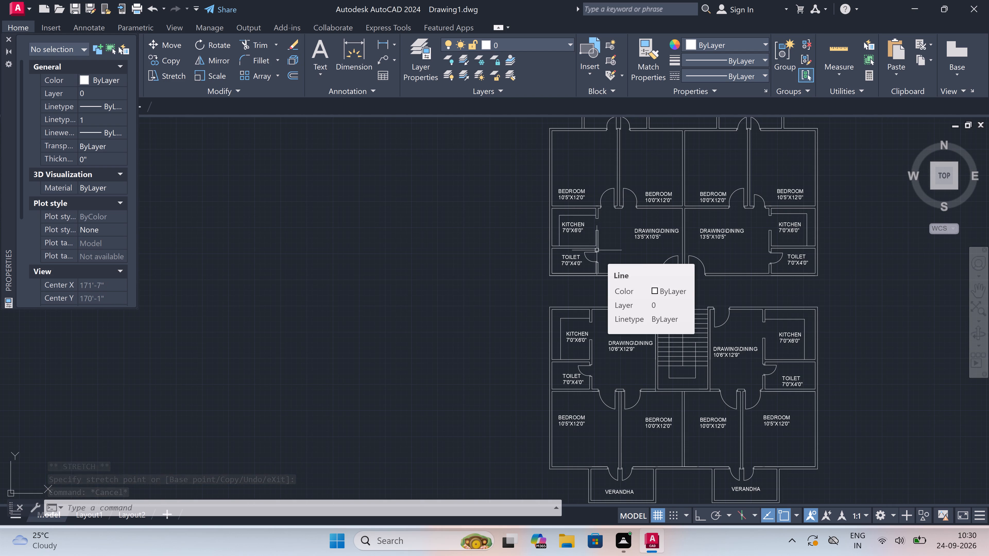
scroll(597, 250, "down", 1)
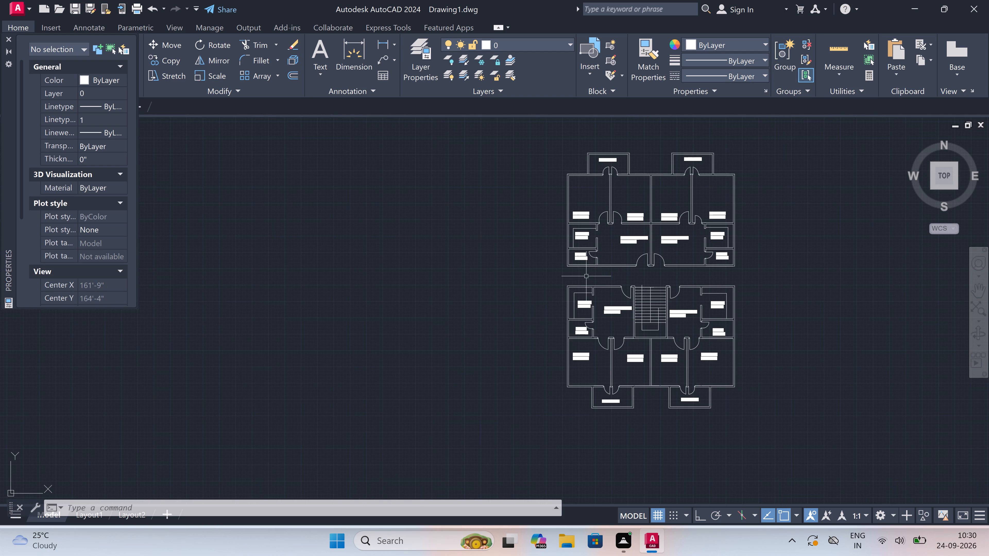
With Ortho on, draw a 3' window in the western kitchen's outer wall, lower plan, with a centre line and end lines across the wall.
scroll(582, 281, "up", 2)
scroll(570, 306, "up", 1)
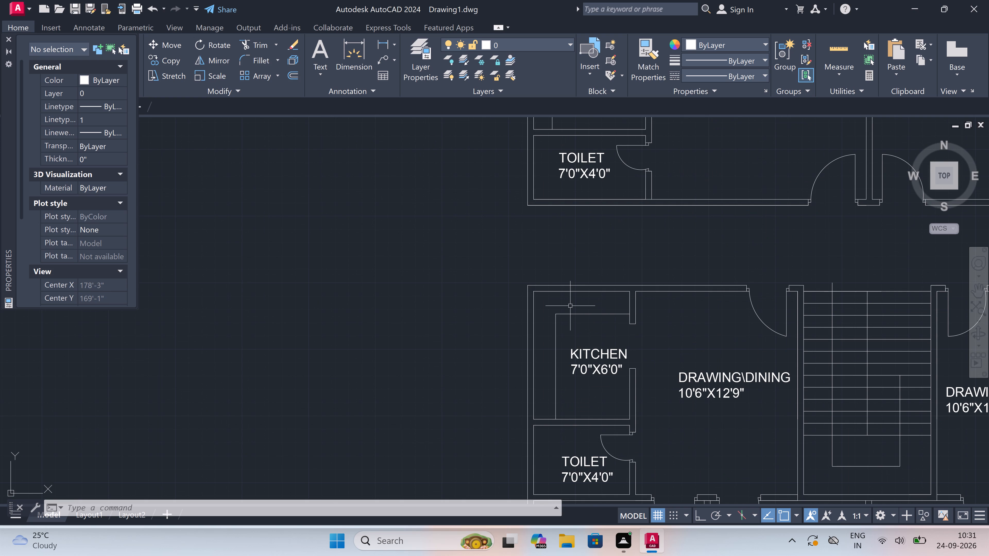
type("L")
key("space")
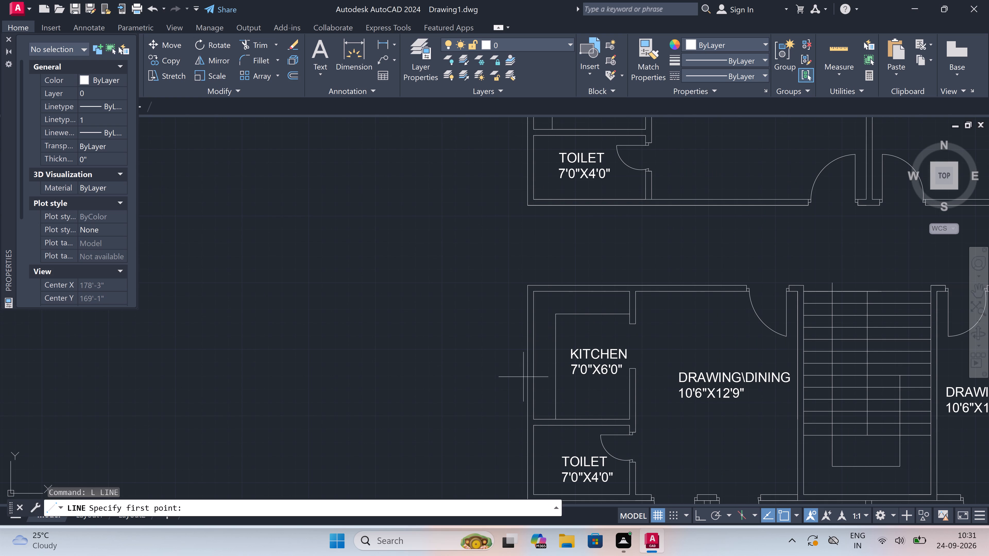
scroll(518, 398, "up", 1)
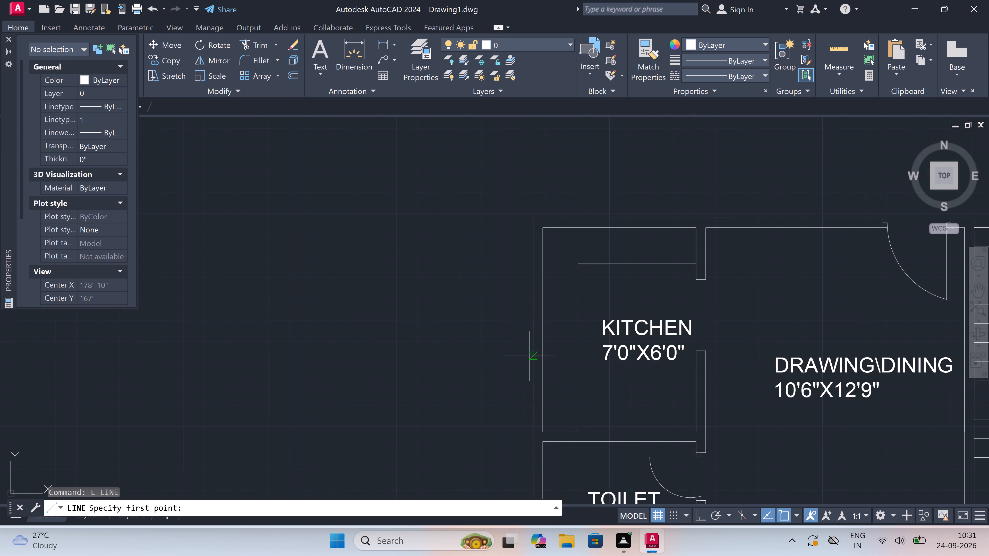
left_click(534, 362)
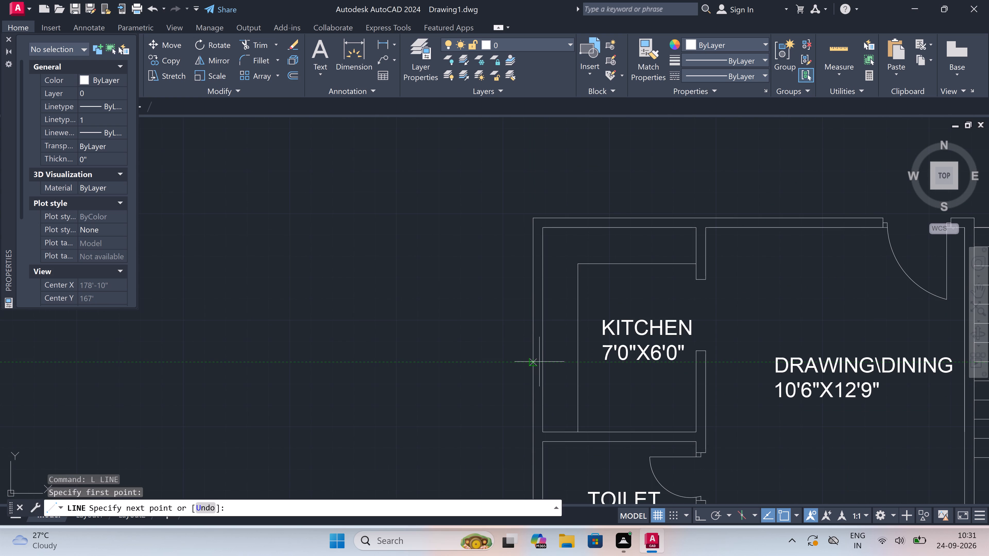
scroll(540, 362, "up", 2)
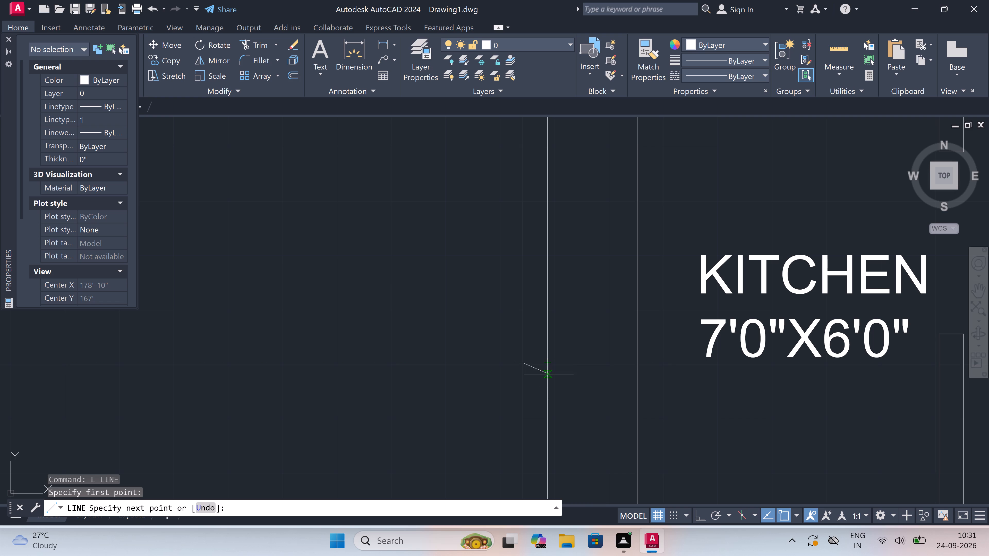
key("F8")
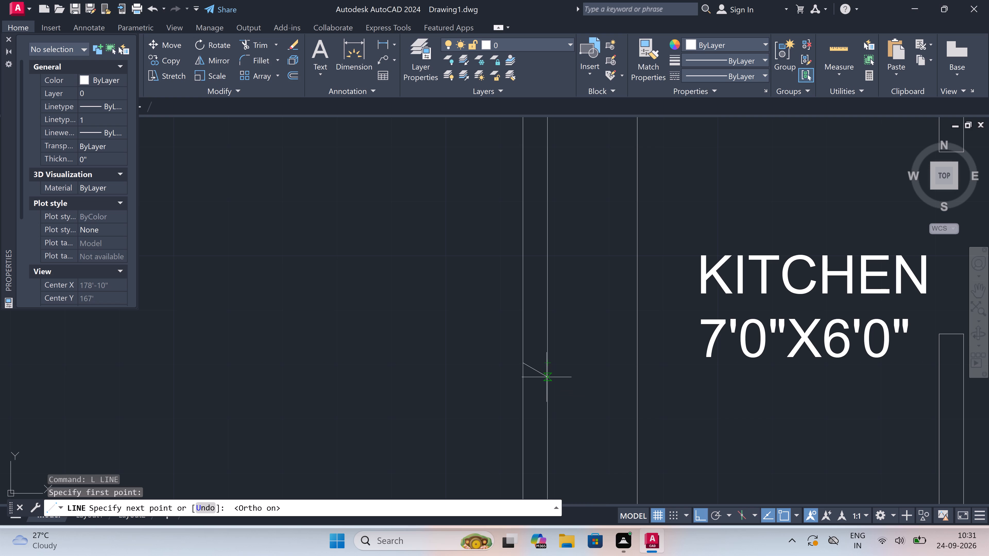
left_click(545, 363)
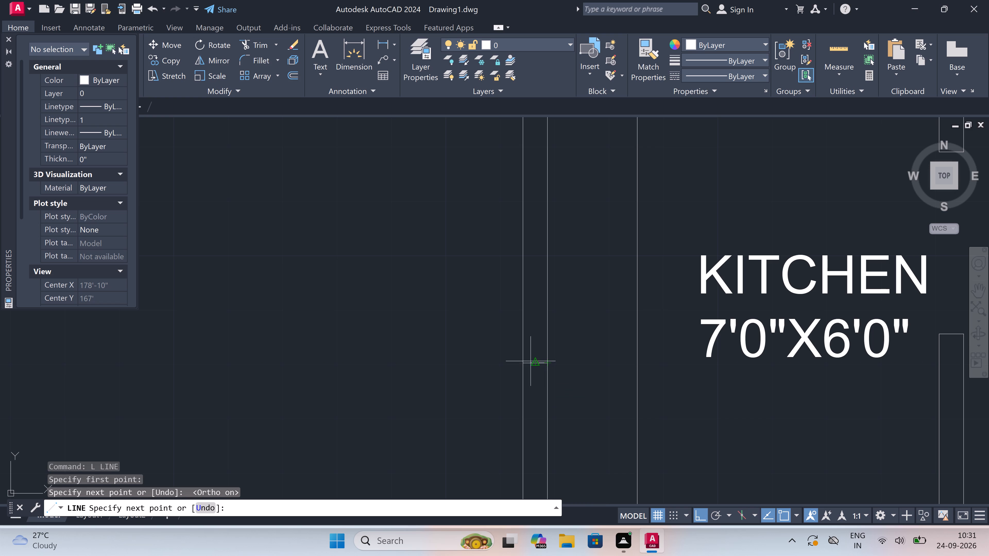
left_click(535, 361)
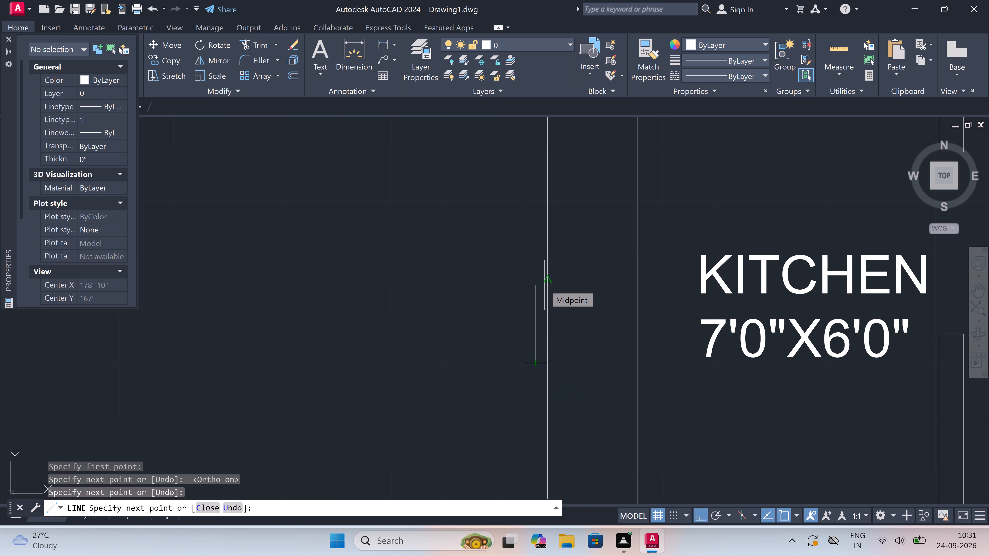
type("3'")
key("space")
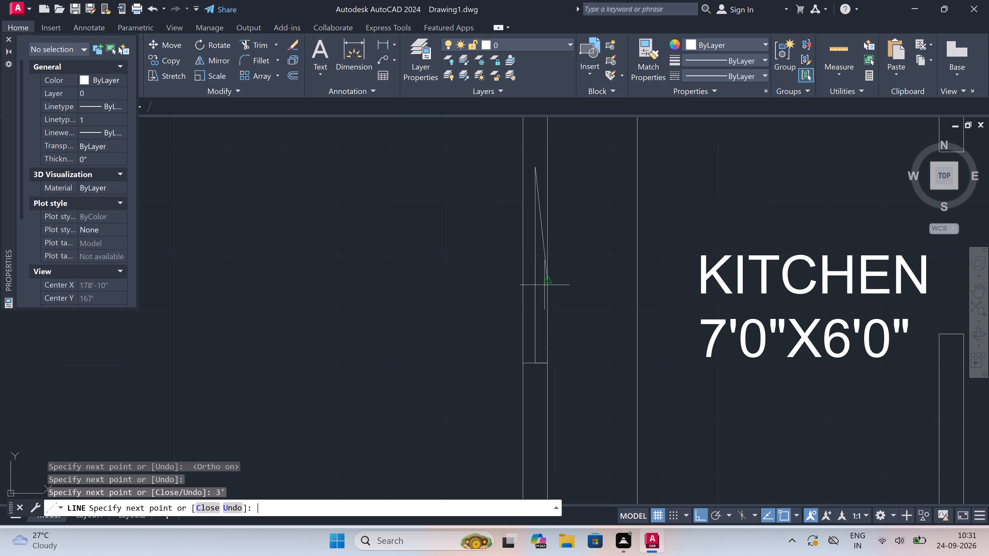
scroll(546, 284, "down", 1)
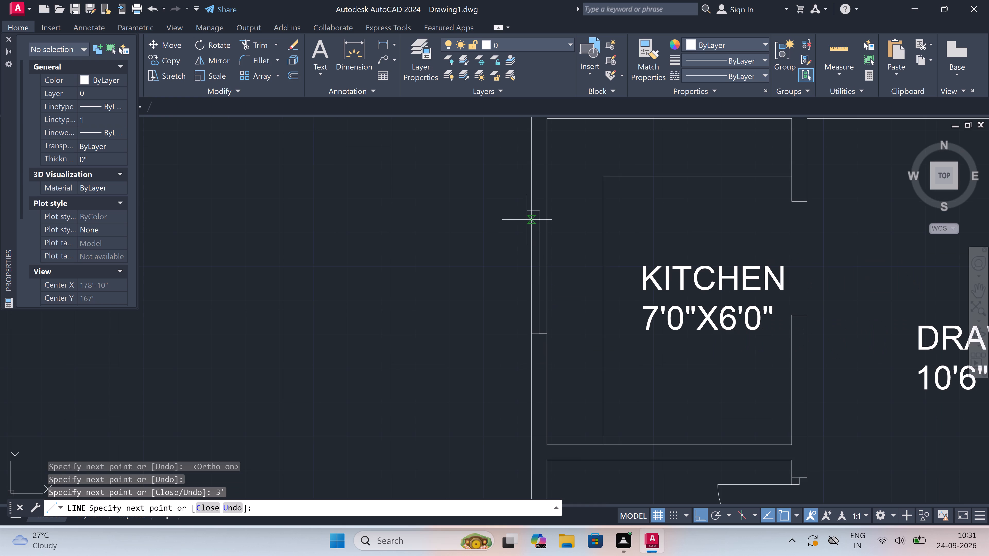
scroll(525, 215, "up", 2)
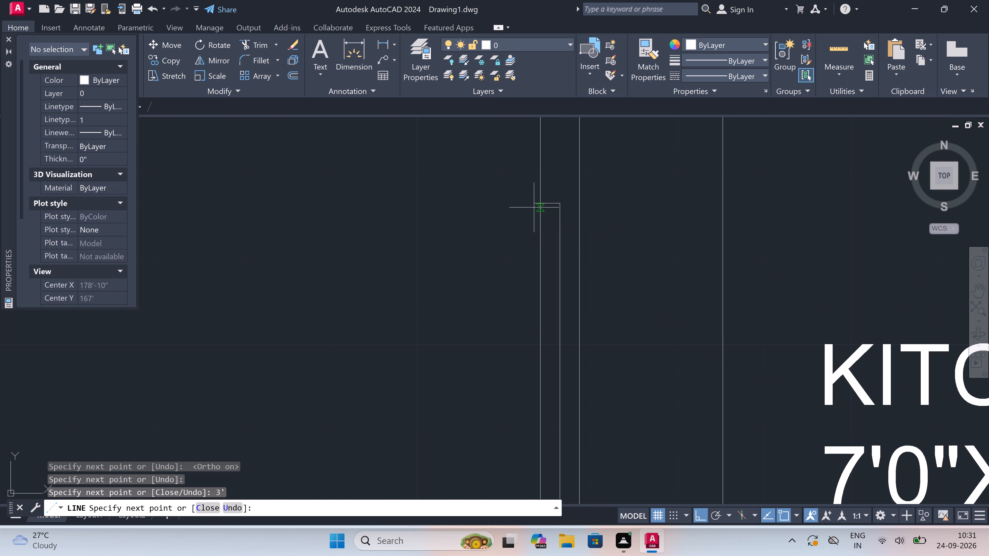
left_click(541, 202)
left_click(581, 204)
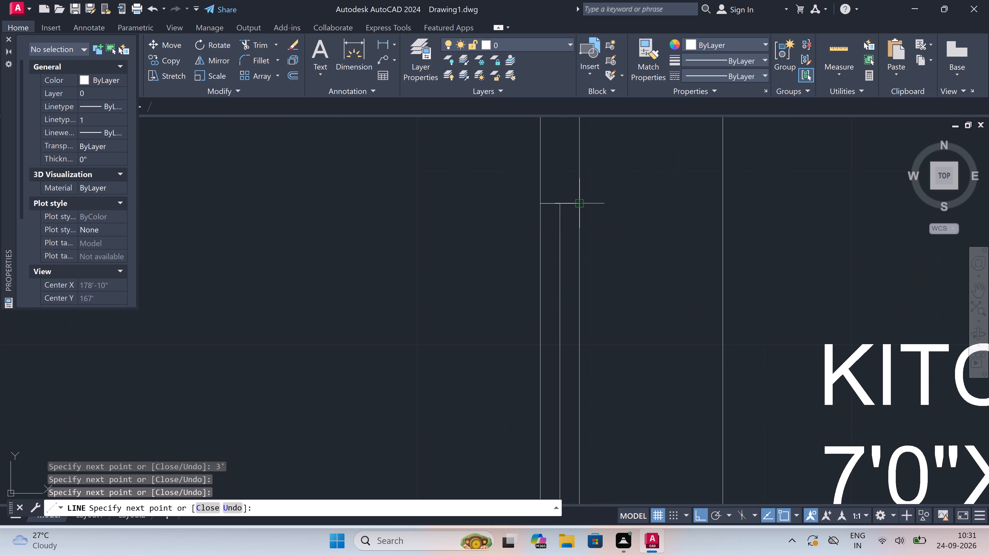
key("Escape")
Draw a 2' window in the west outer wall of the lower plan's western toilet, with a centre line and end lines across the wall.
scroll(566, 212, "down", 7)
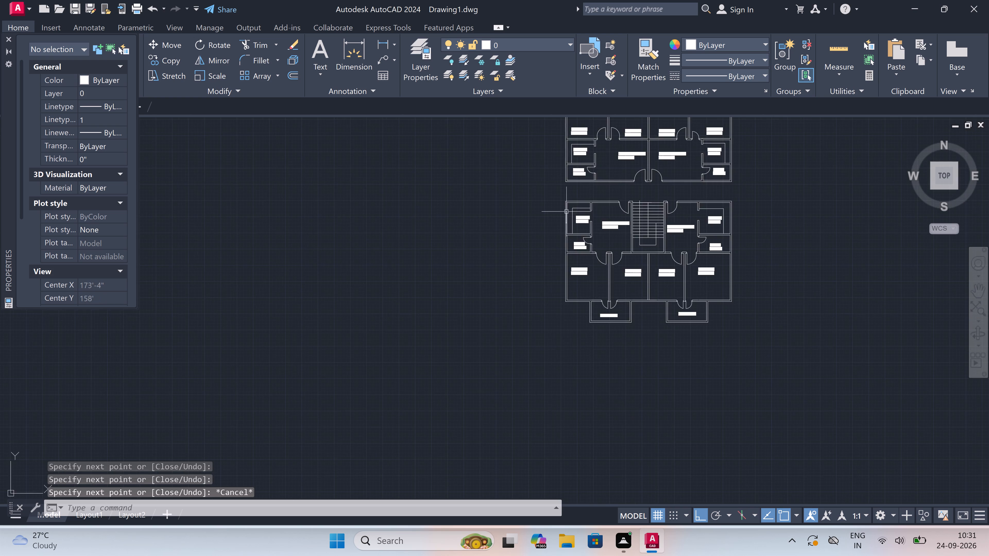
scroll(566, 212, "down", 2)
scroll(570, 205, "up", 3)
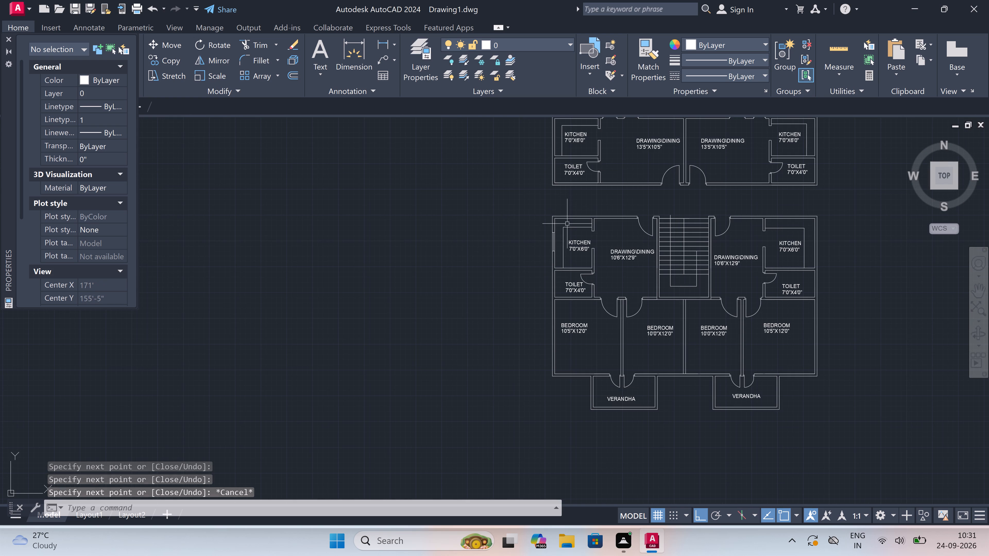
scroll(559, 301, "up", 2)
scroll(540, 245, "up", 2)
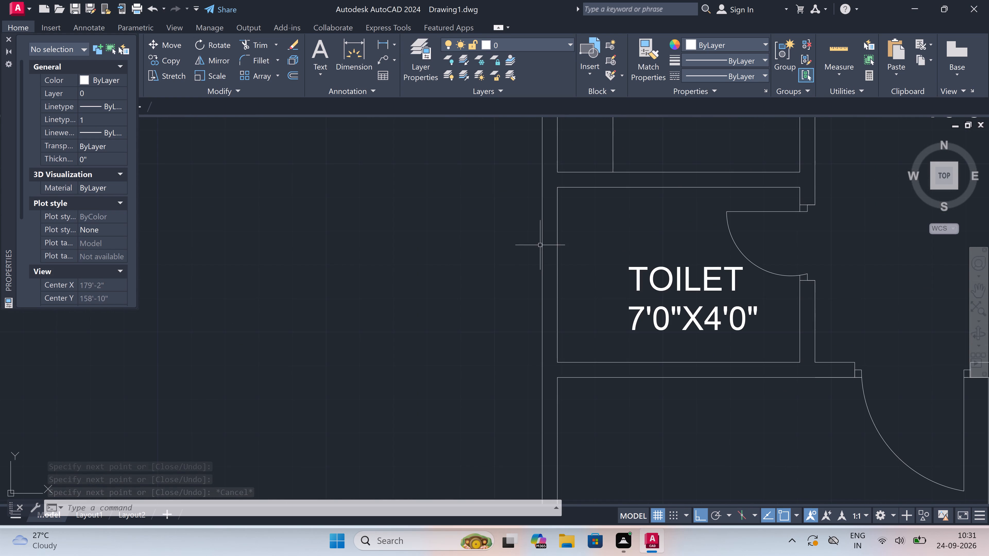
key("space")
left_click(541, 222)
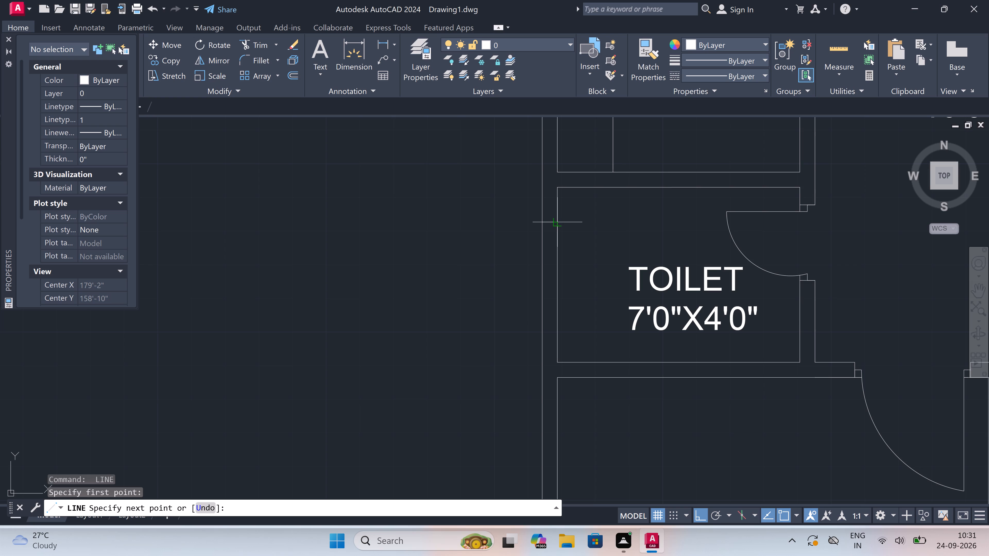
left_click(557, 222)
left_click(548, 225)
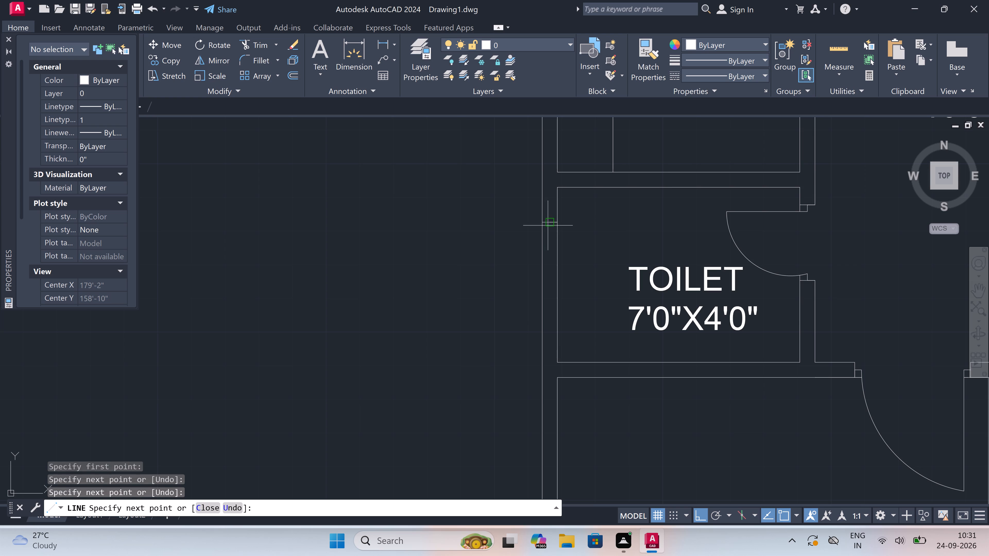
type("2'")
key("space")
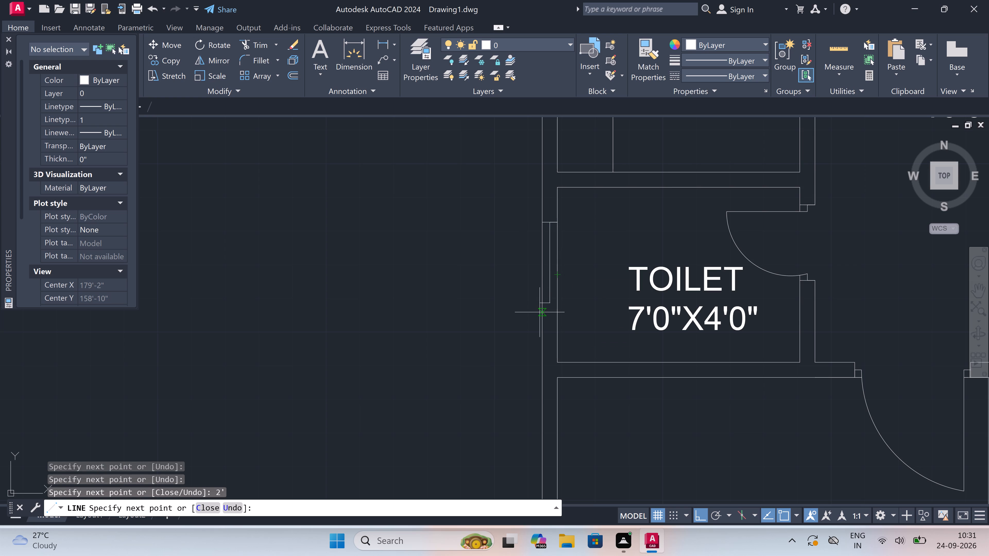
left_click(539, 303)
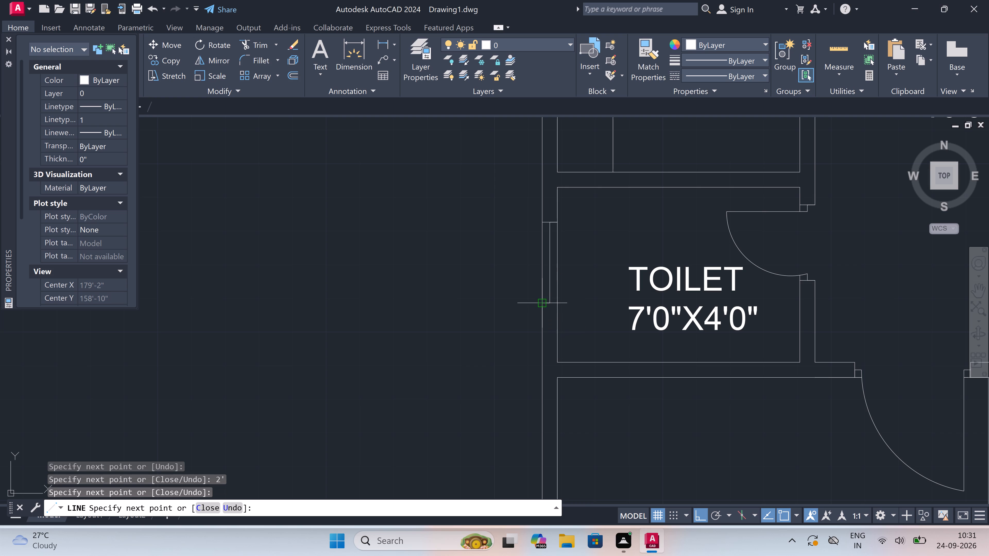
left_click(560, 307)
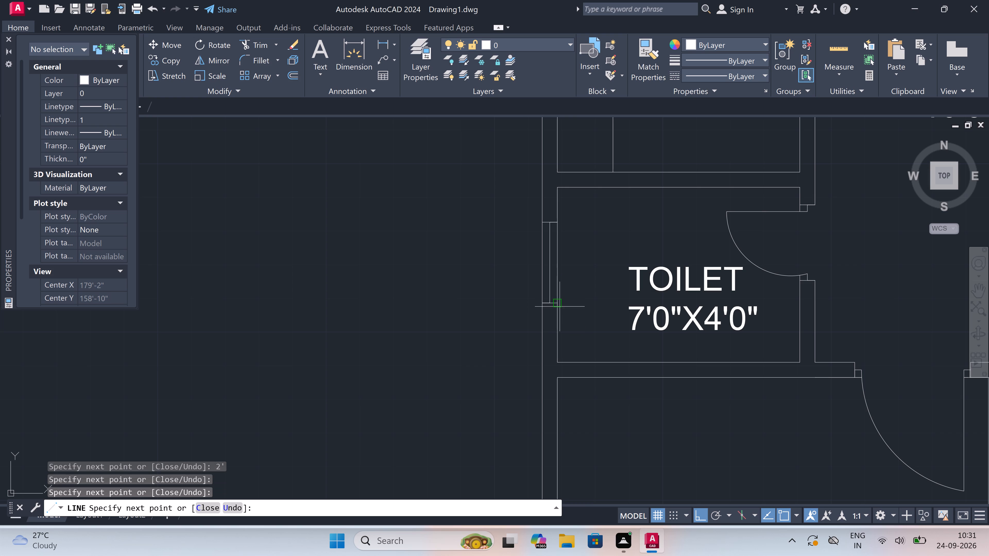
key("Escape")
Draw a 5' window in the west outer wall of the lower plan's westernmost bedroom, with a centre line and end lines across the wall.
scroll(535, 285, "down", 6)
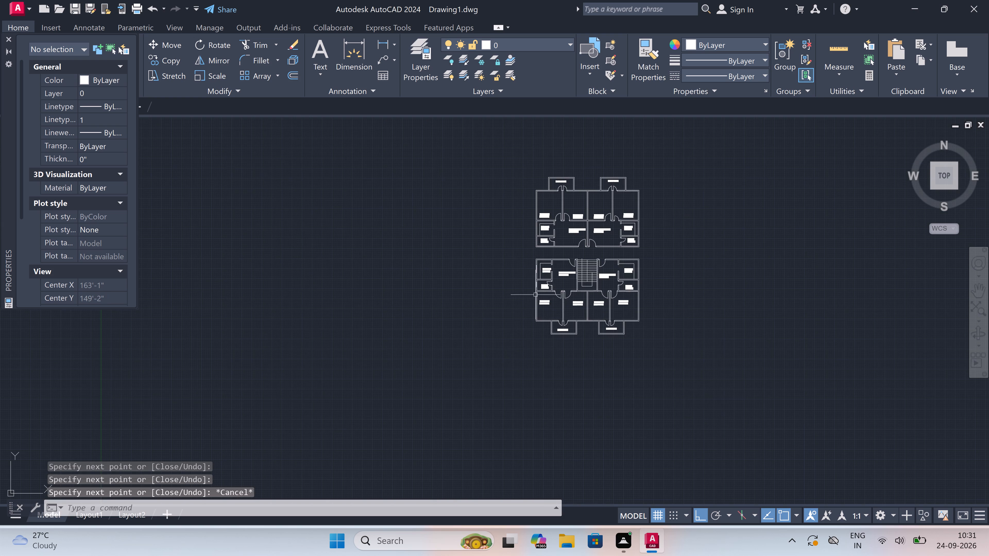
scroll(535, 310, "up", 3)
scroll(542, 275, "up", 1)
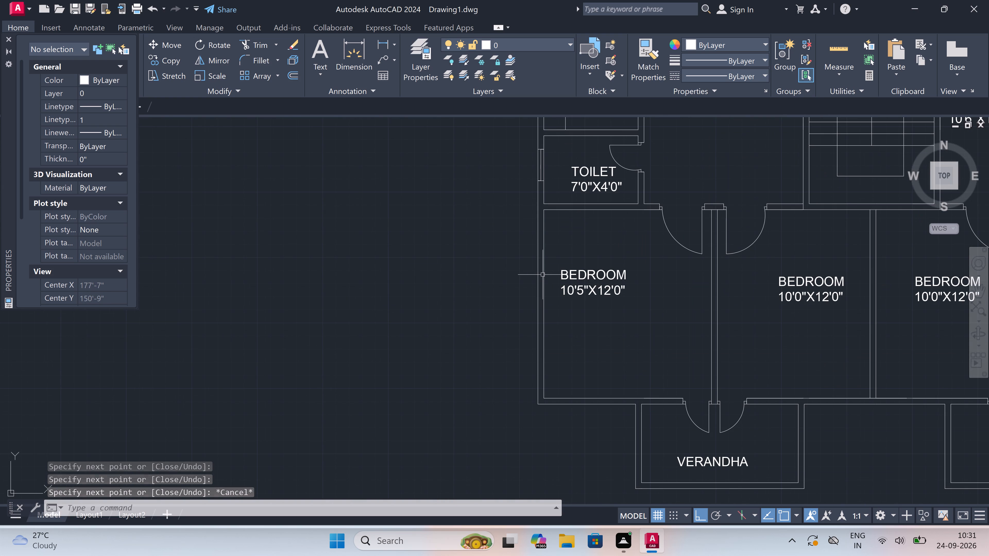
key("space")
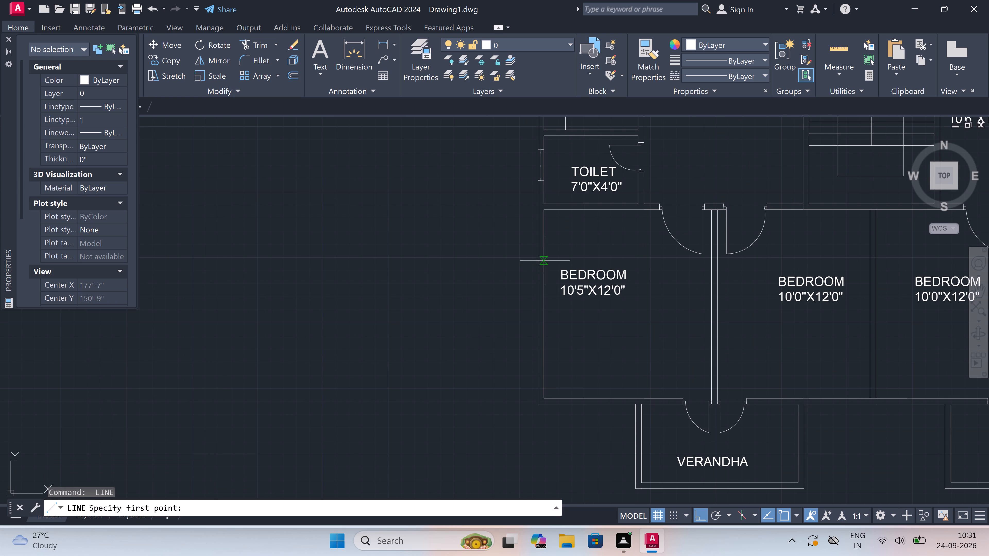
left_click(545, 260)
left_click(540, 260)
scroll(540, 260, "up", 2)
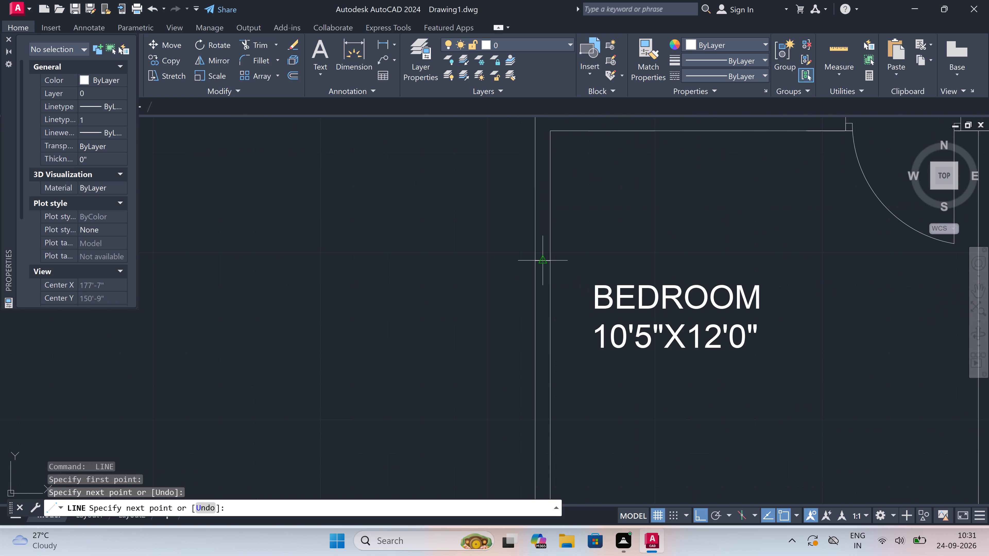
left_click_drag(540, 260, 539, 268)
key("4")
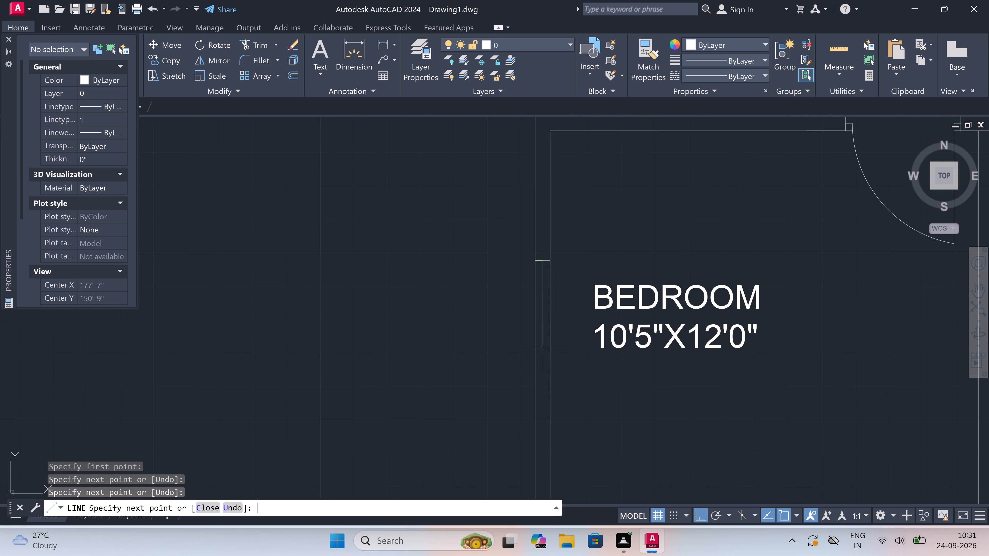
key("BackSpace")
type("5'")
key("space")
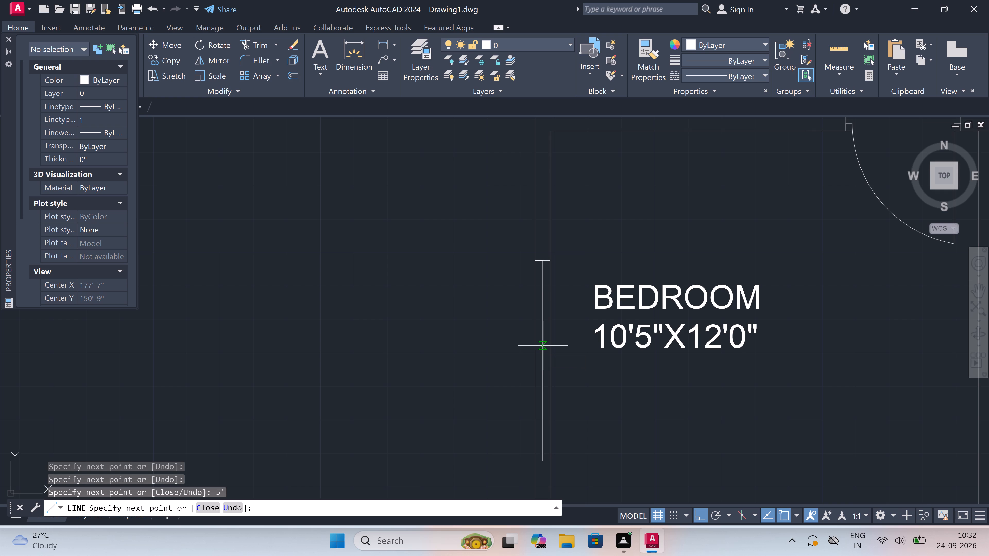
scroll(543, 345, "down", 1)
scroll(544, 447, "up", 2)
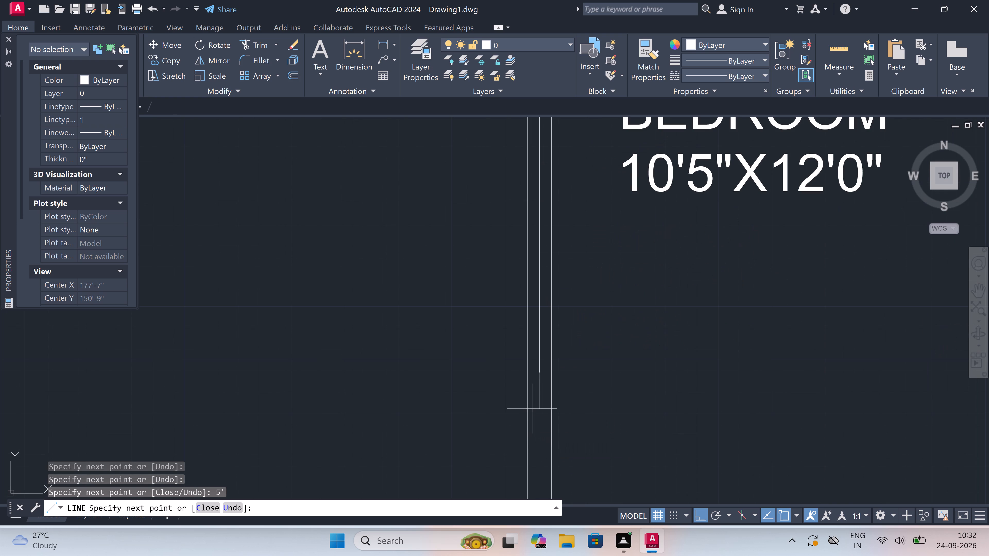
left_click(526, 374)
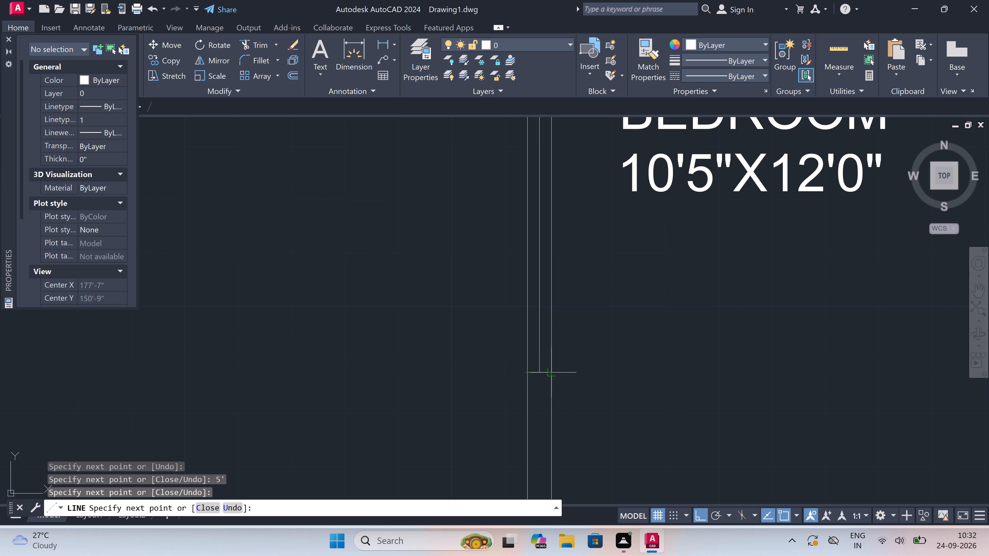
left_click(554, 375)
key("Escape")
Draw a 5' window in the east outer wall of the lower plan's easternmost bedroom, with a centre line and end lines across the wall.
scroll(540, 354, "down", 5)
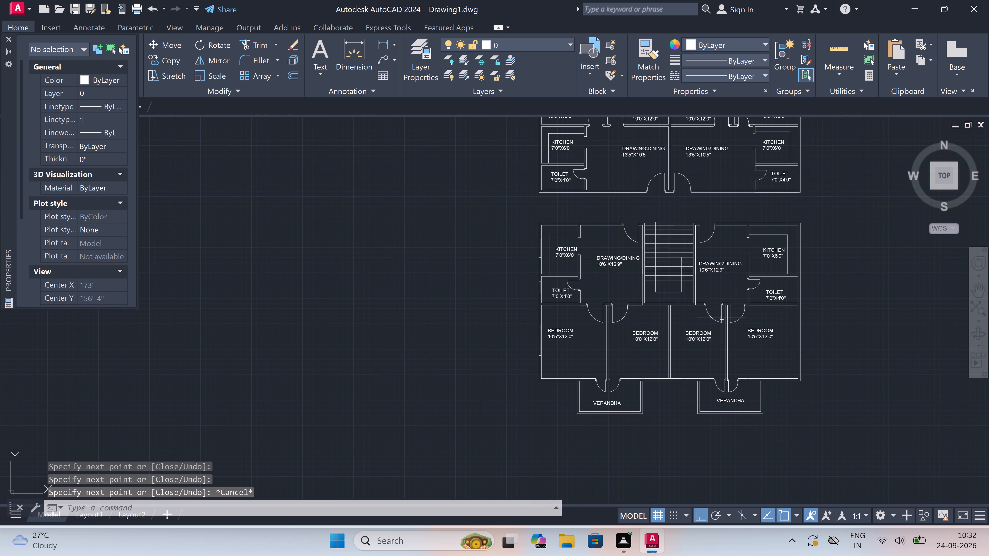
scroll(757, 321, "up", 1)
scroll(806, 324, "up", 2)
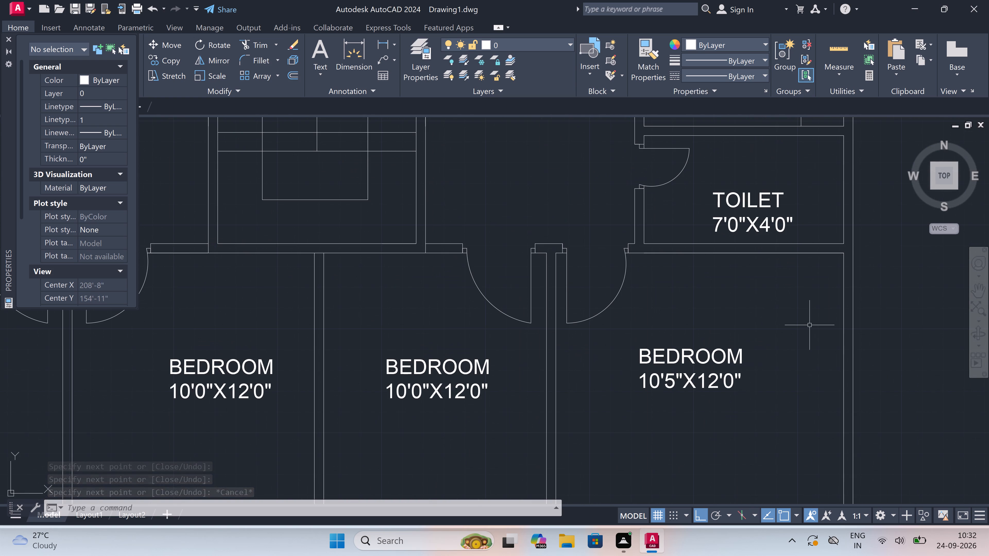
key("space")
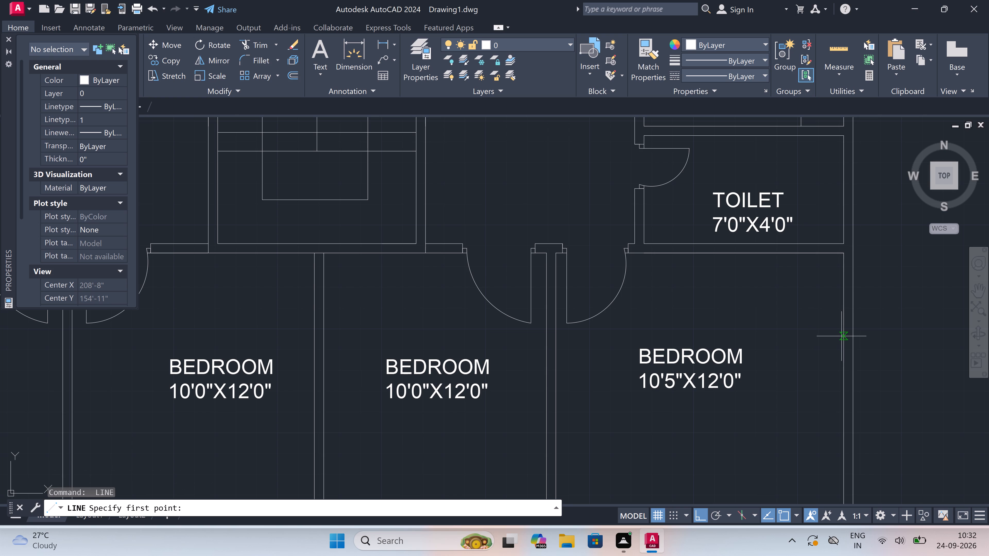
left_click(841, 335)
left_click(851, 334)
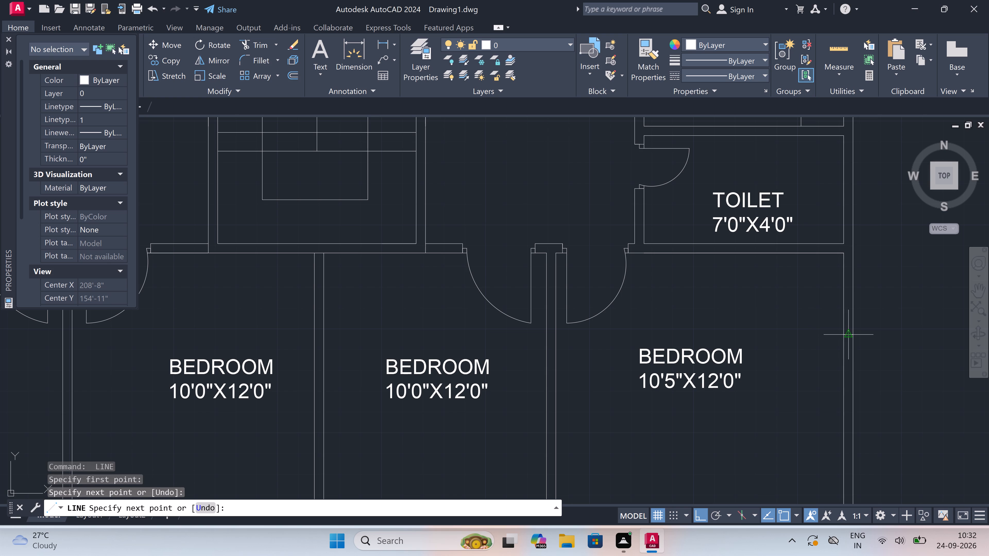
scroll(848, 334, "up", 2)
left_click_drag(848, 334, 855, 377)
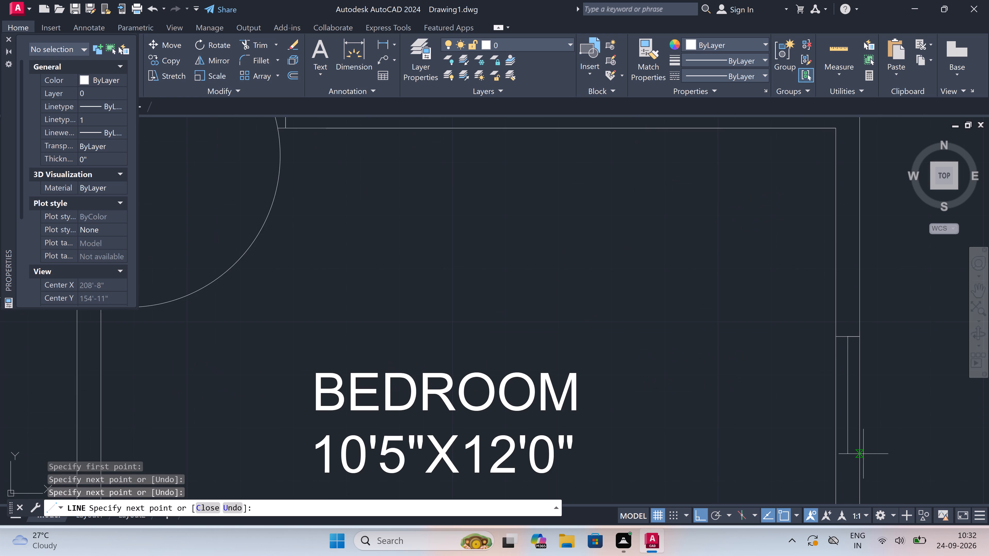
type("5'")
key("space")
scroll(863, 454, "down", 2)
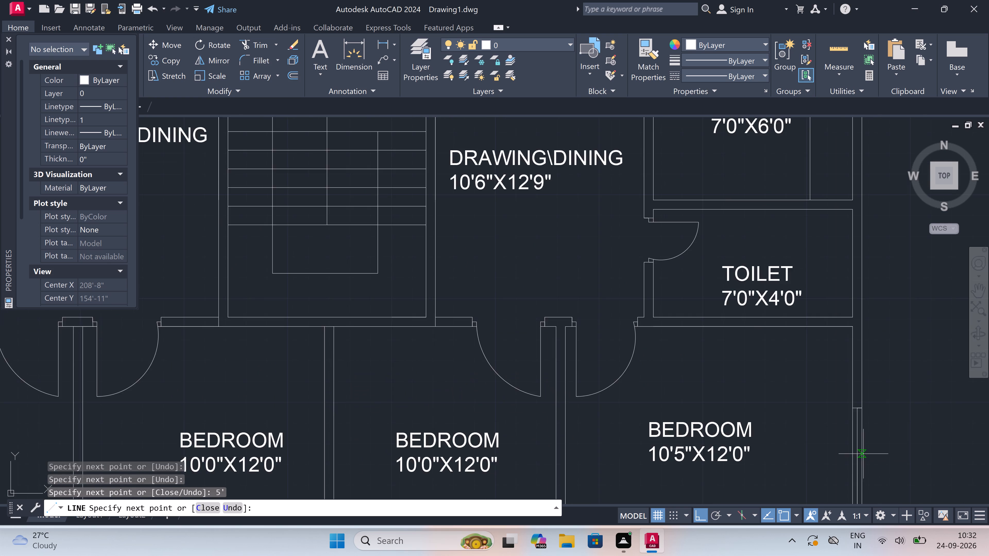
scroll(863, 454, "down", 4)
scroll(859, 468, "up", 3)
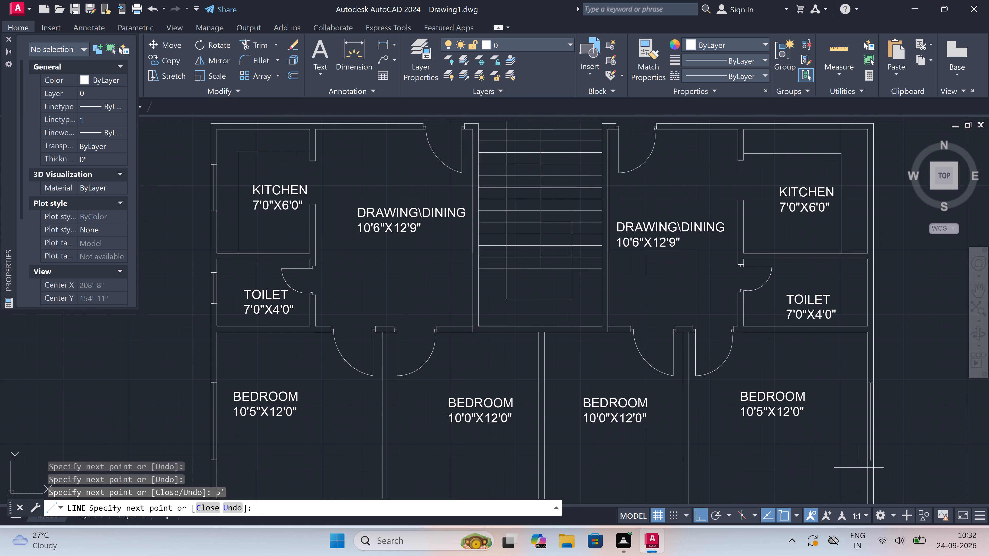
scroll(874, 464, "up", 4)
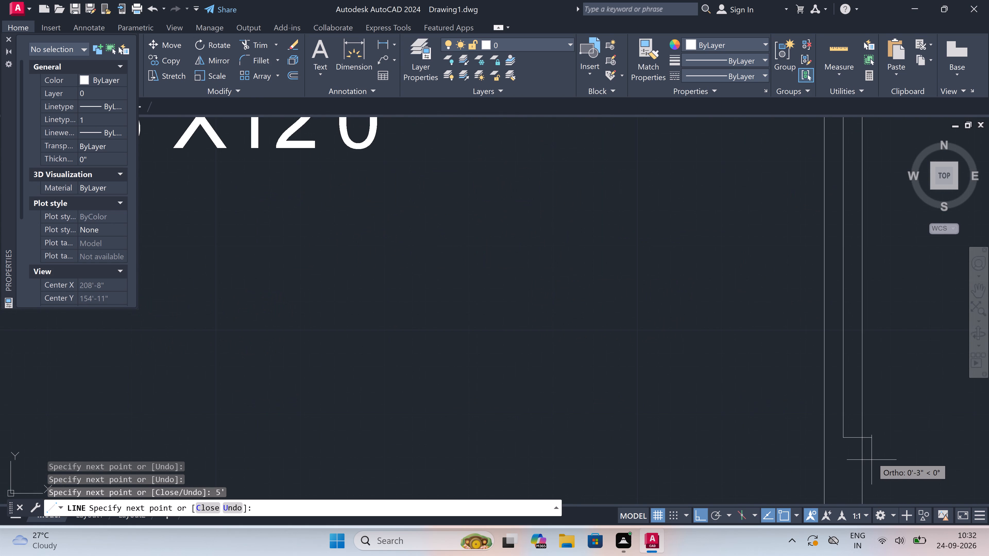
left_click(863, 438)
left_click(828, 441)
key("Escape")
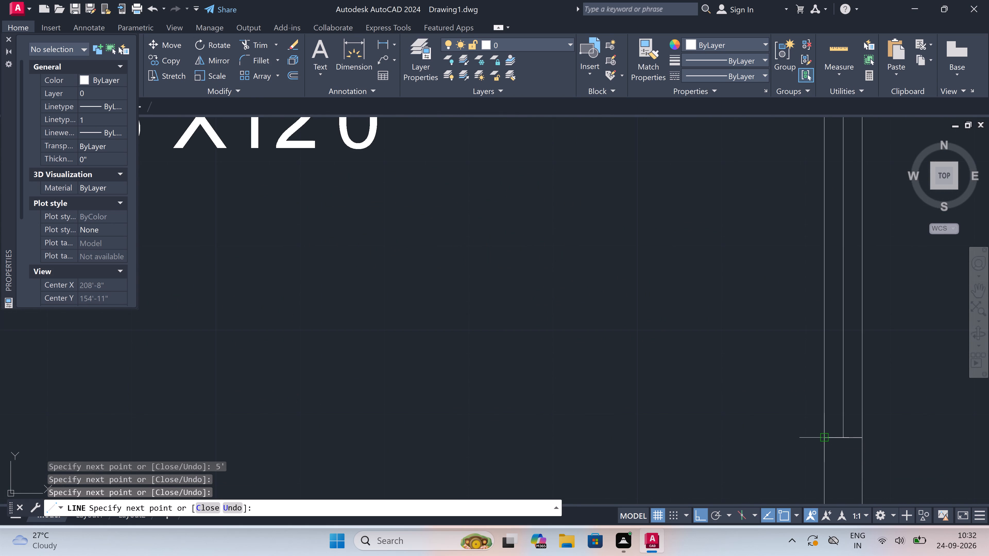
Draw a 2' window in the south wall of the western flat's 10'0"X12'0" bedroom, lower plan, just east of its verandha door.
scroll(781, 425, "down", 7)
scroll(756, 420, "down", 2)
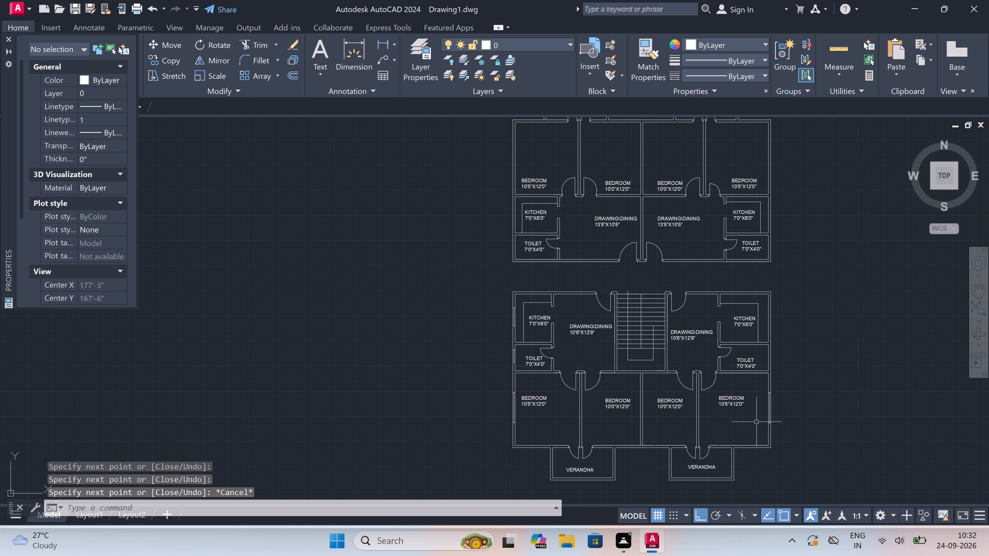
scroll(735, 475, "up", 2)
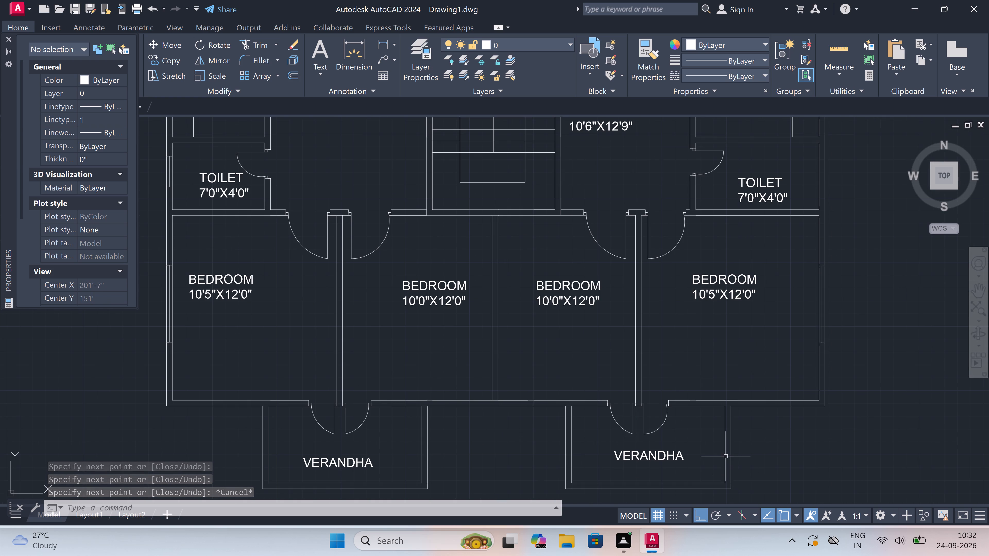
scroll(693, 375, "down", 2)
scroll(542, 373, "up", 2)
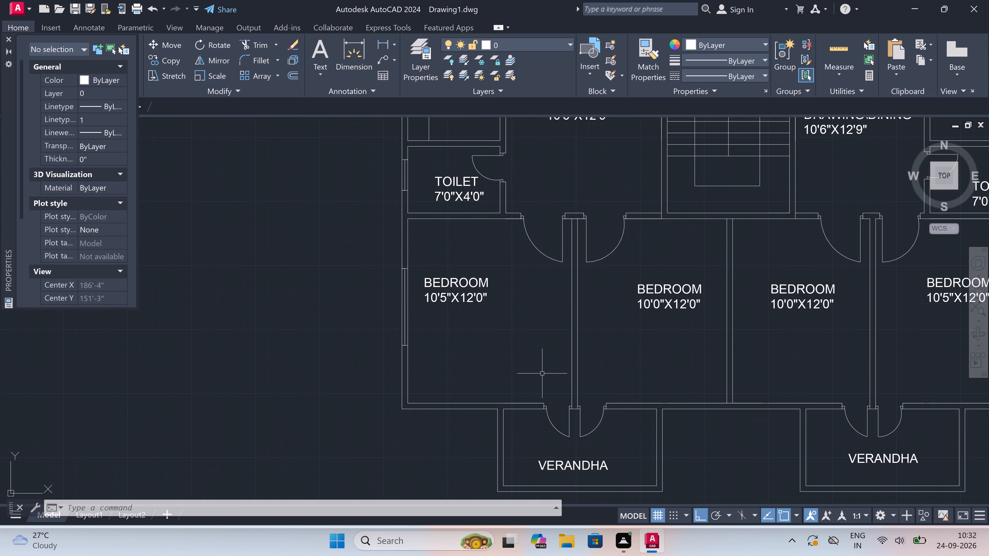
scroll(615, 416, "up", 2)
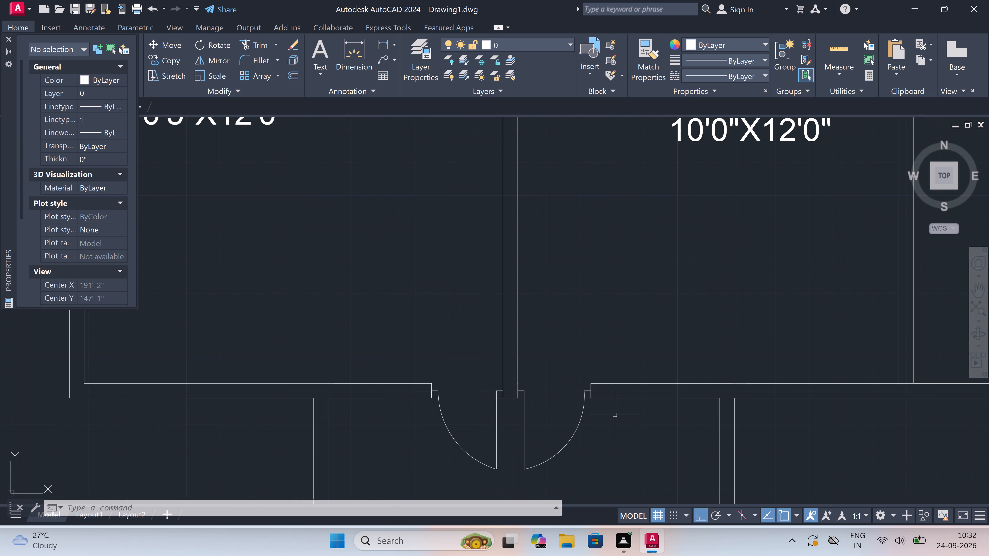
key("space")
left_click(617, 384)
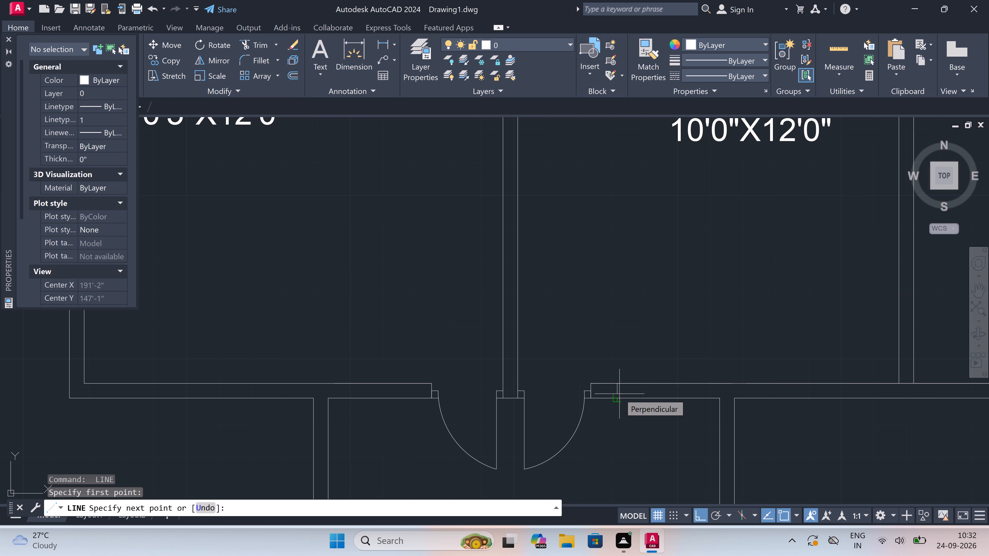
scroll(619, 394, "up", 2)
left_click(612, 405)
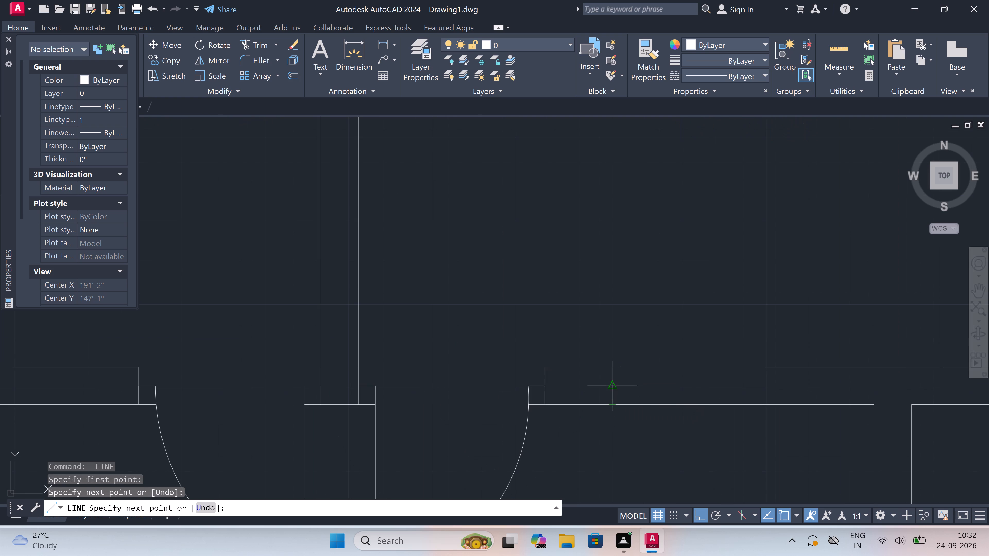
left_click(615, 386)
type("2'")
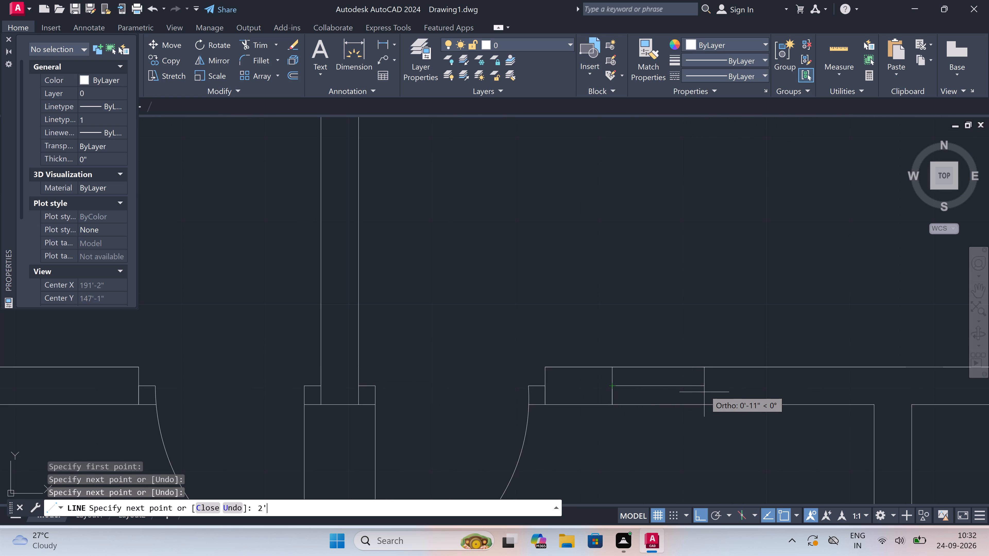
key("space")
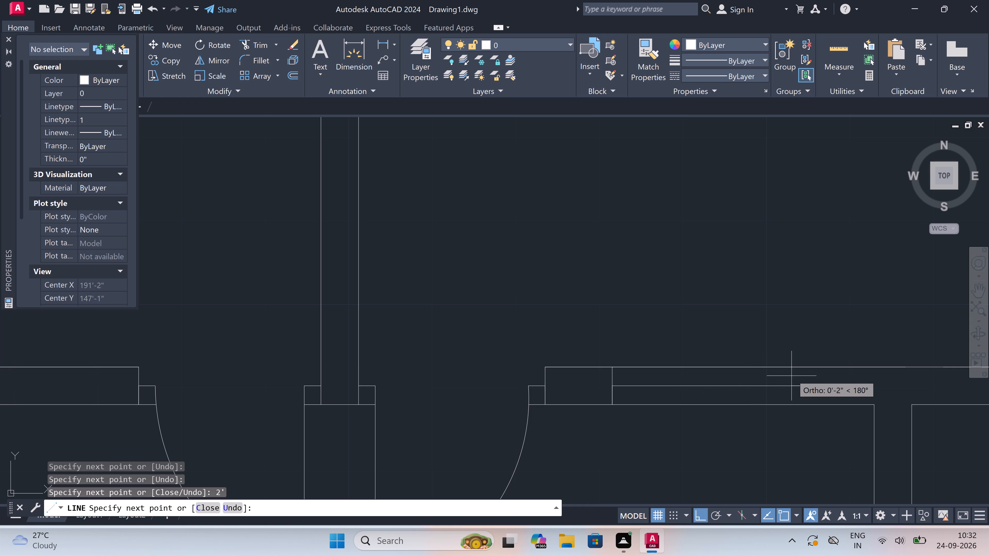
left_click_drag(816, 370, 818, 373)
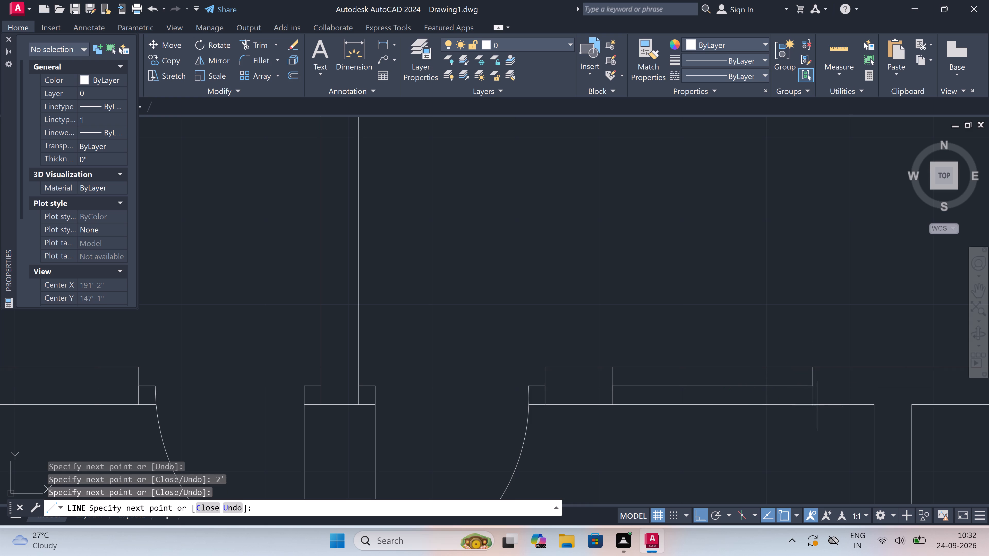
left_click(815, 406)
key("Escape")
Draw a 2' window in the south wall of the eastern flat's 10'0"X12'0" bedroom, lower plan, just west of its verandha door.
scroll(675, 378, "down", 4)
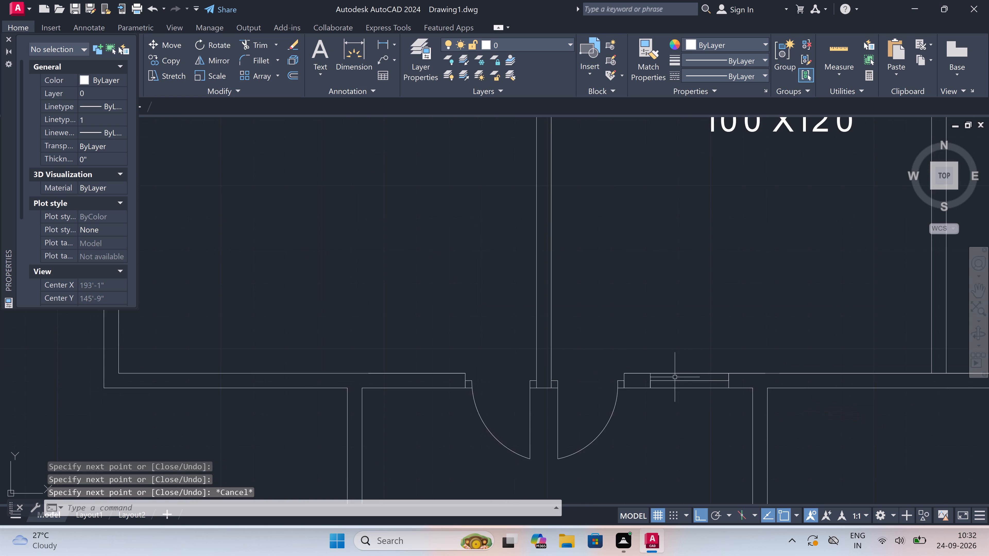
scroll(674, 377, "down", 1)
scroll(721, 379, "down", 4)
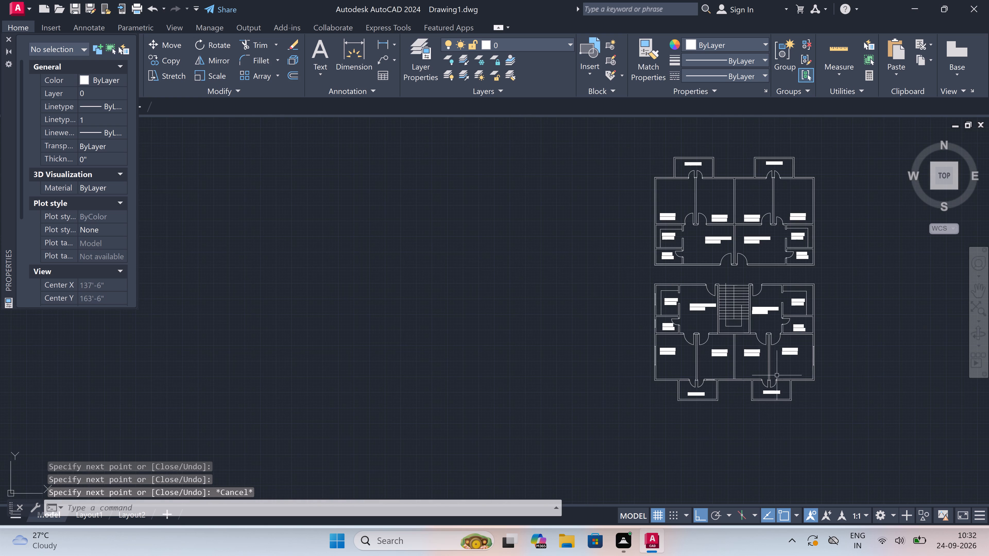
scroll(778, 377, "up", 3)
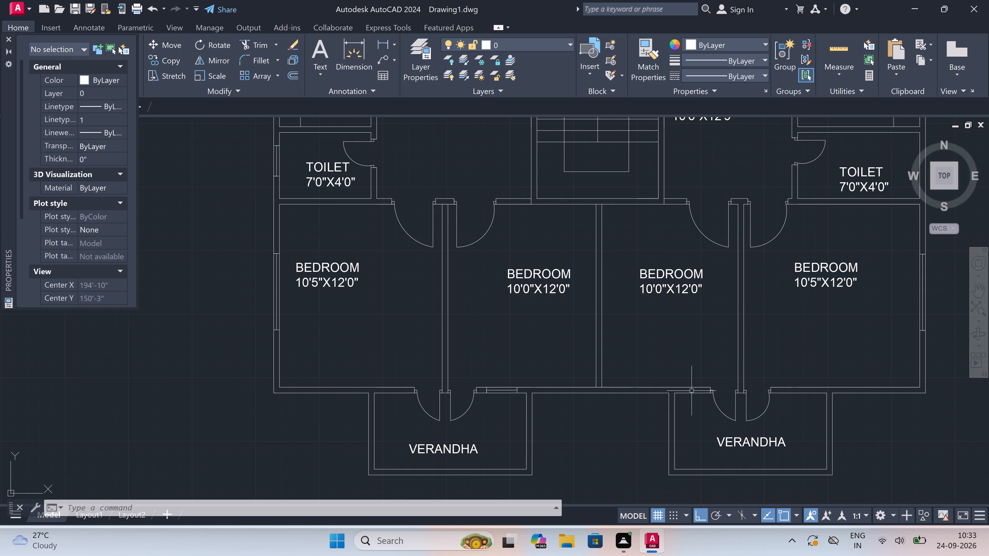
scroll(692, 391, "up", 4)
key("space")
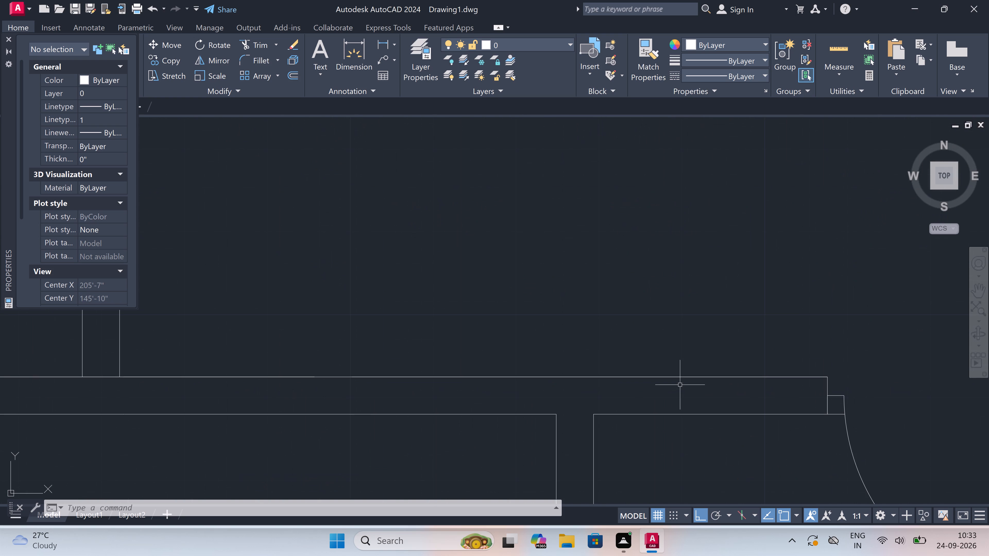
left_click_drag(613, 376, 613, 379)
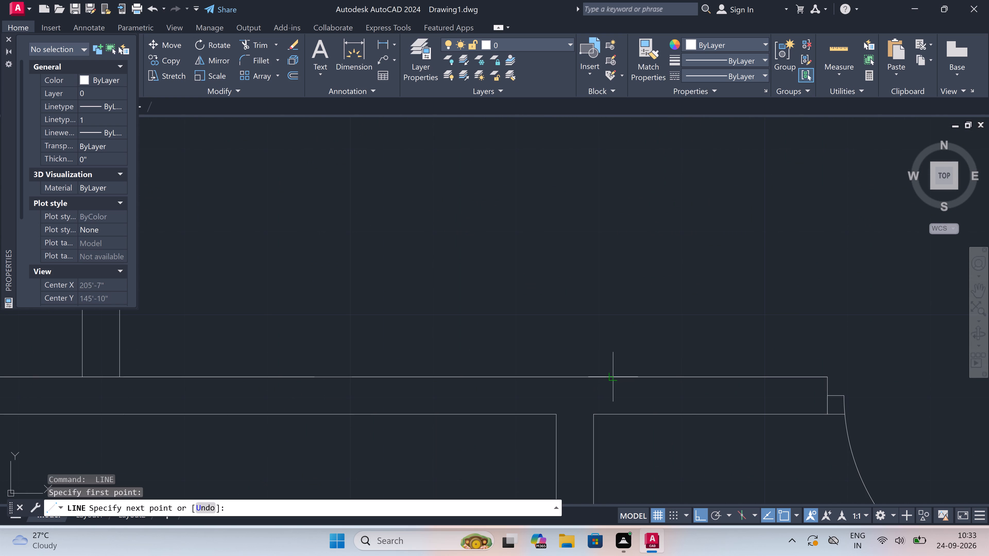
left_click(612, 416)
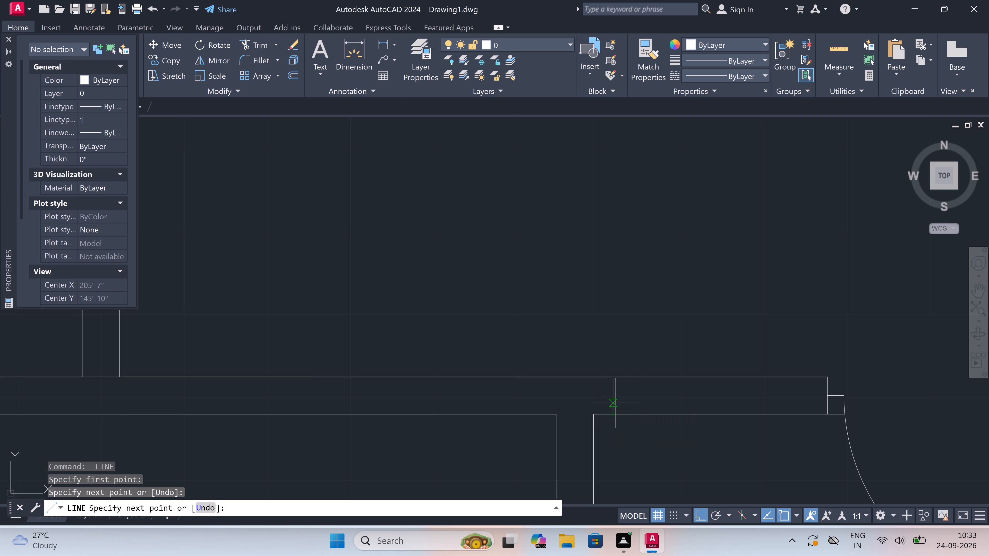
left_click(616, 399)
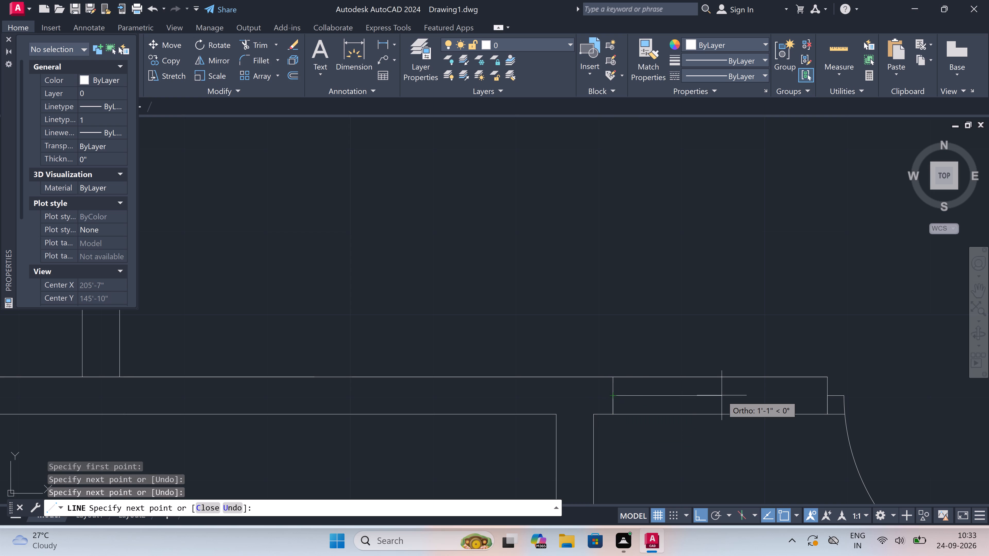
type("2'")
key("space")
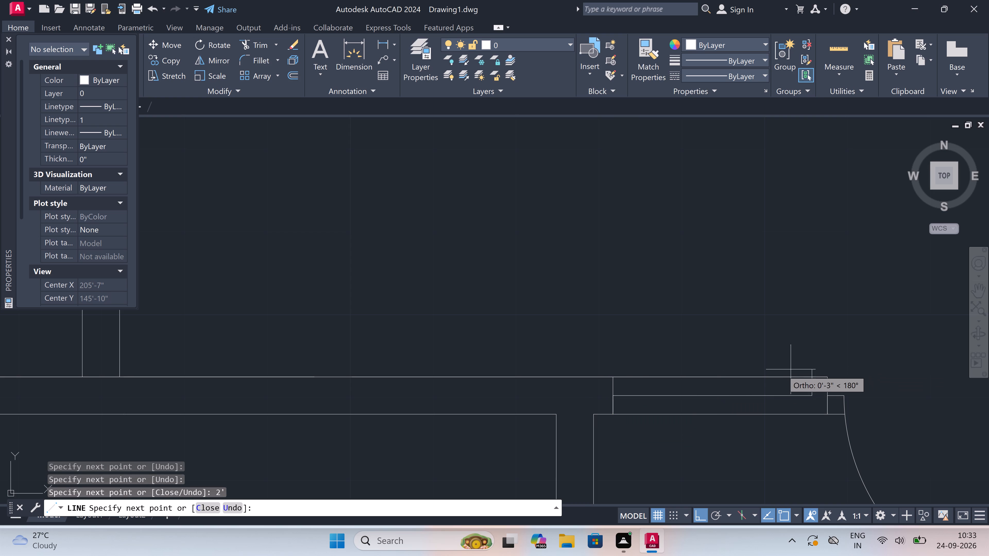
left_click(807, 376)
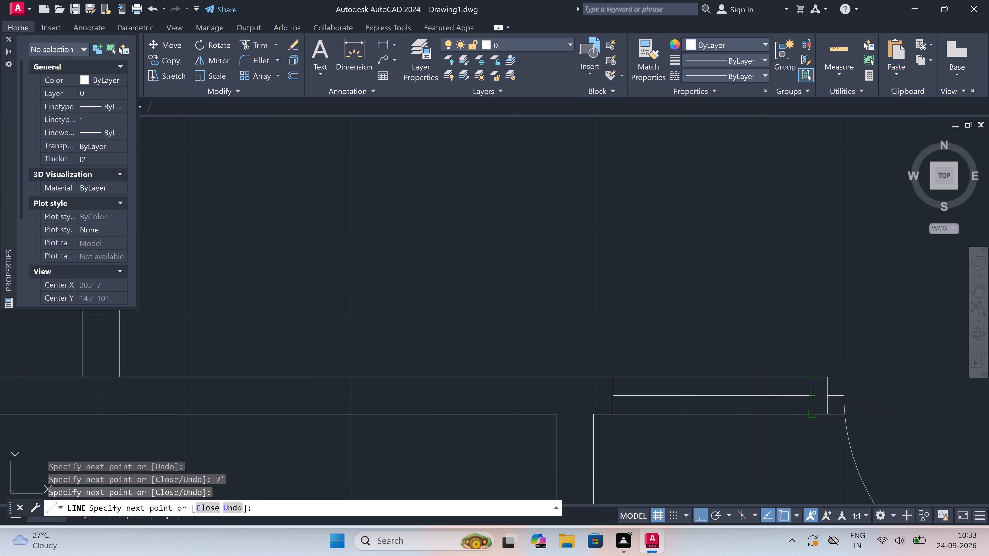
left_click(811, 418)
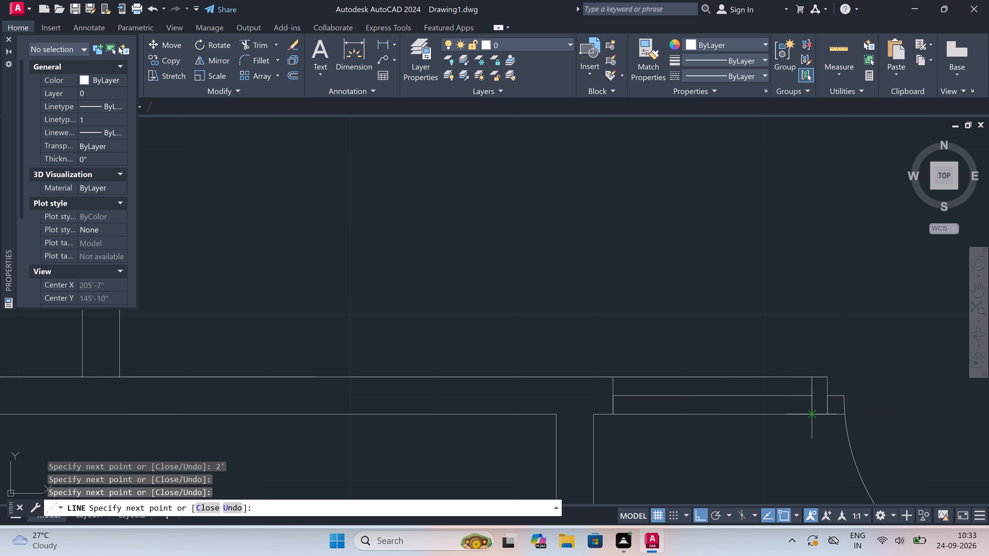
key("Escape")
scroll(682, 385, "down", 3)
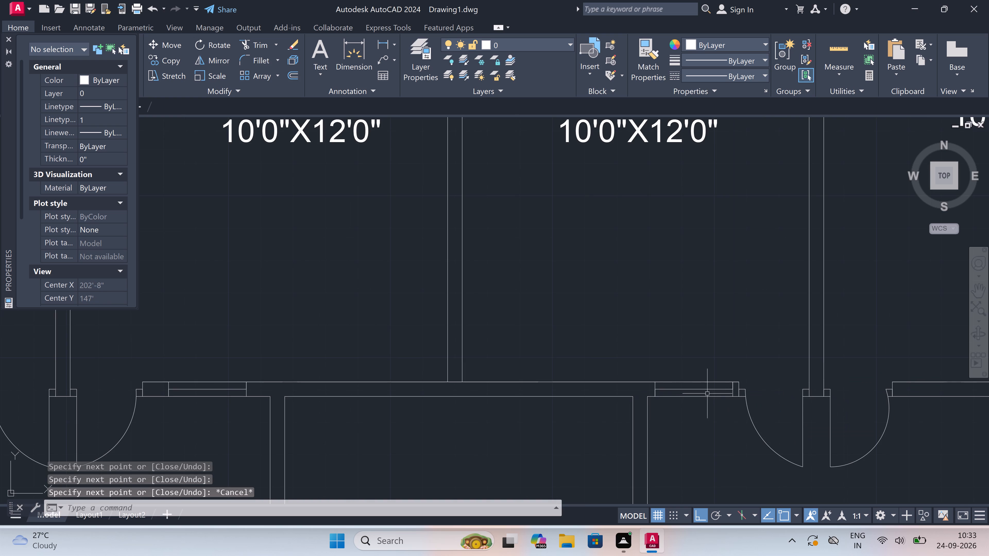
Move the three west jamb lines of that bedroom's verandha door slightly east, away from the new window.
scroll(744, 404, "up", 3)
scroll(719, 368, "up", 1)
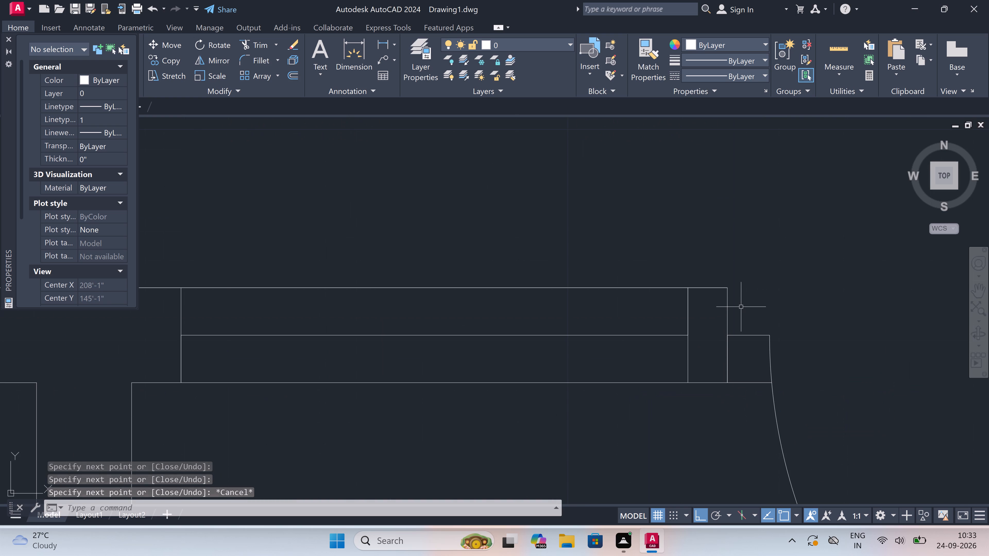
left_click(740, 307)
left_click(721, 383)
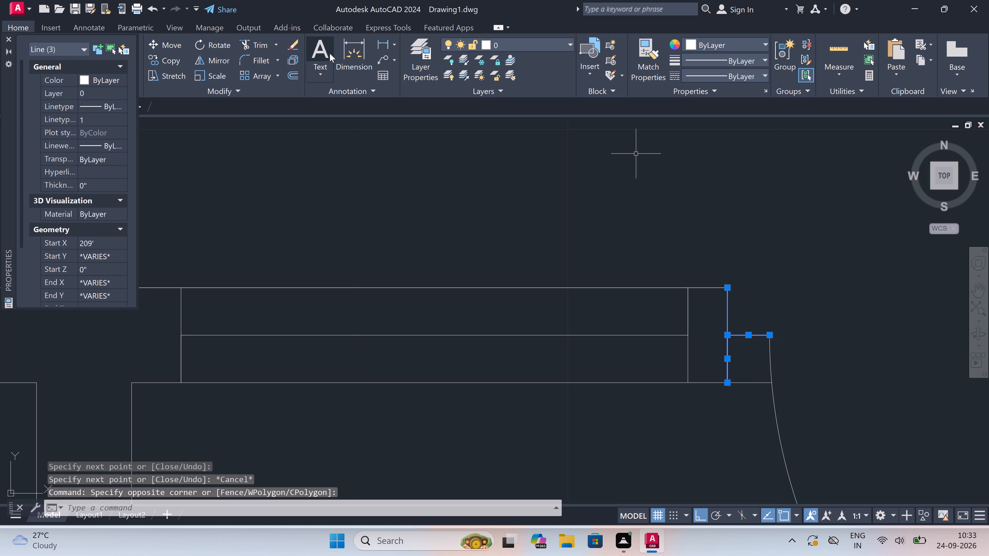
left_click(169, 40)
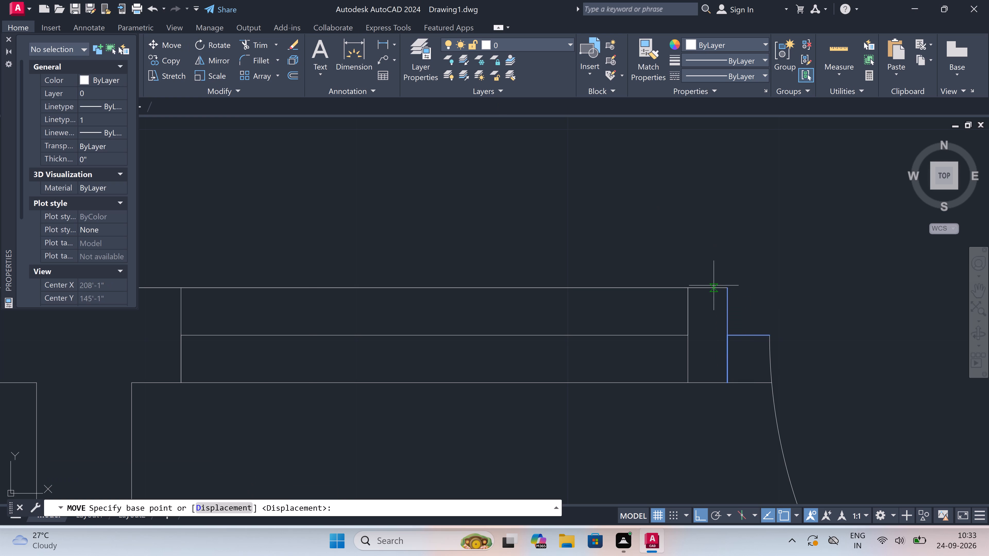
left_click(725, 287)
left_click(755, 284)
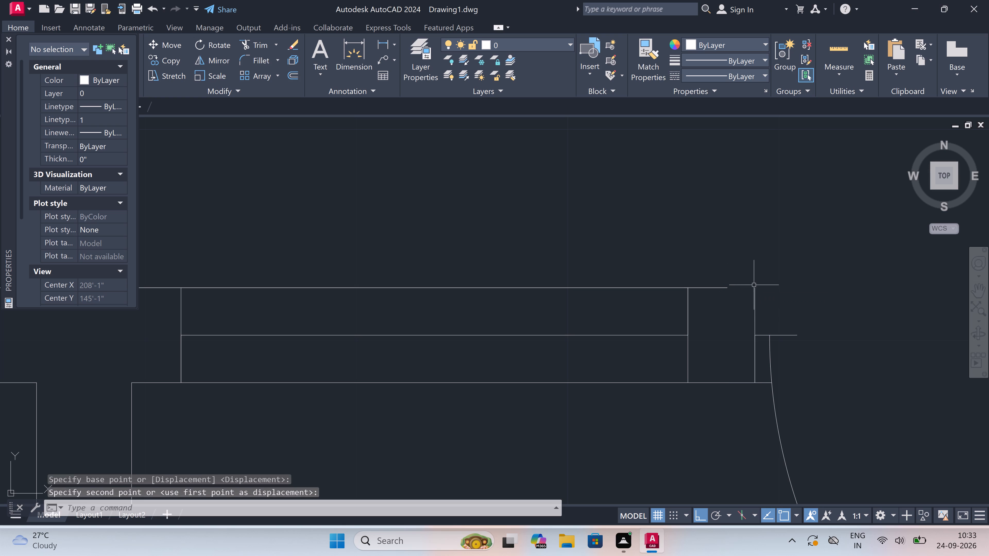
key("Escape")
Extend the south wall's inner line east to the shifted door jamb.
type("EX")
key("space")
left_click_drag(690, 256, 694, 263)
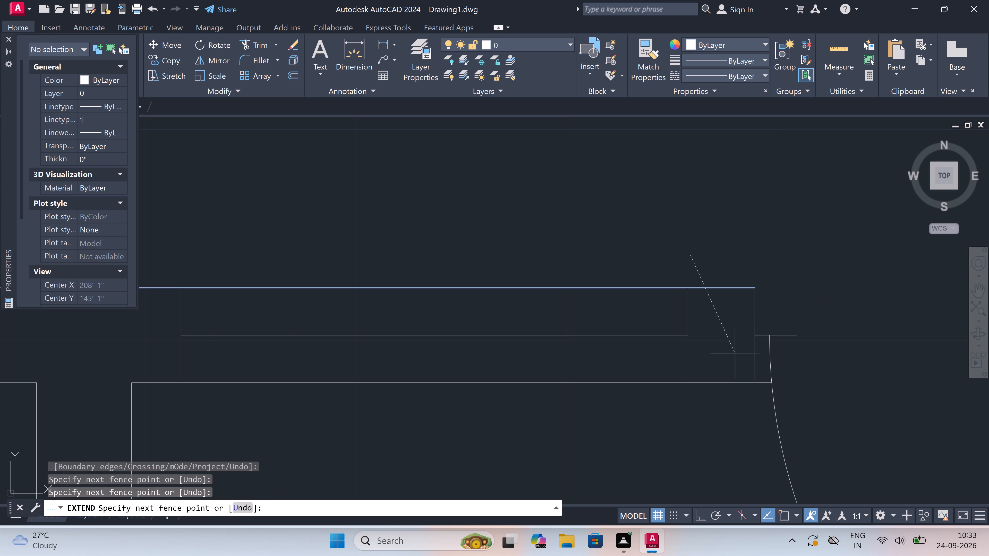
left_click(743, 403)
key("Escape")
Delete the swing arc of the verandha door beside the shifted jamb.
scroll(696, 318, "down", 1)
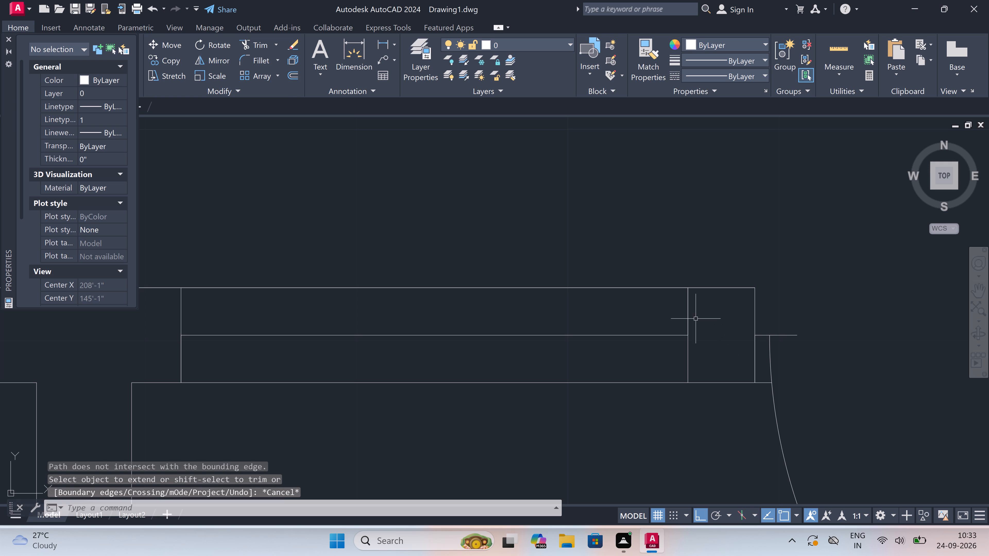
scroll(696, 318, "down", 2)
scroll(775, 393, "down", 4)
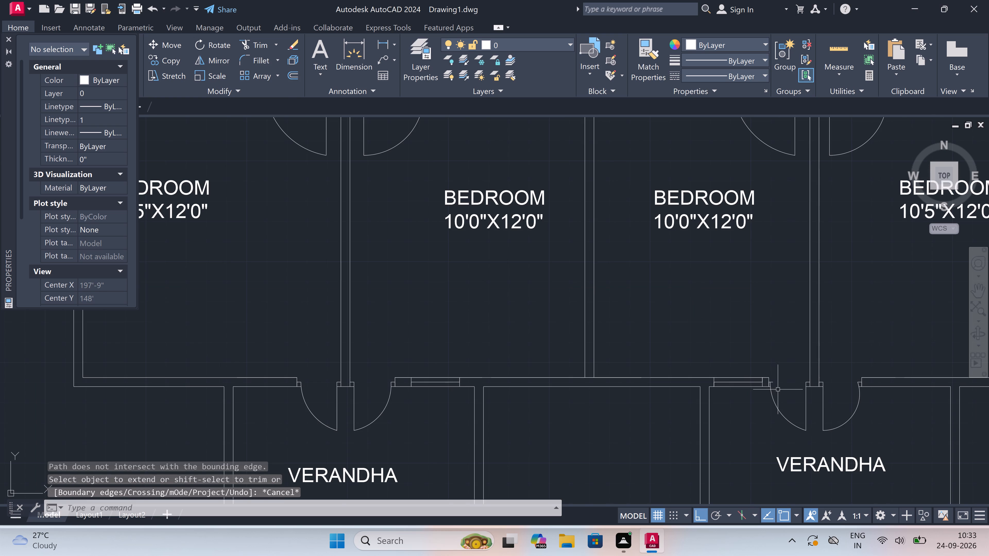
scroll(779, 396, "up", 3)
left_click(779, 396)
left_click(756, 421)
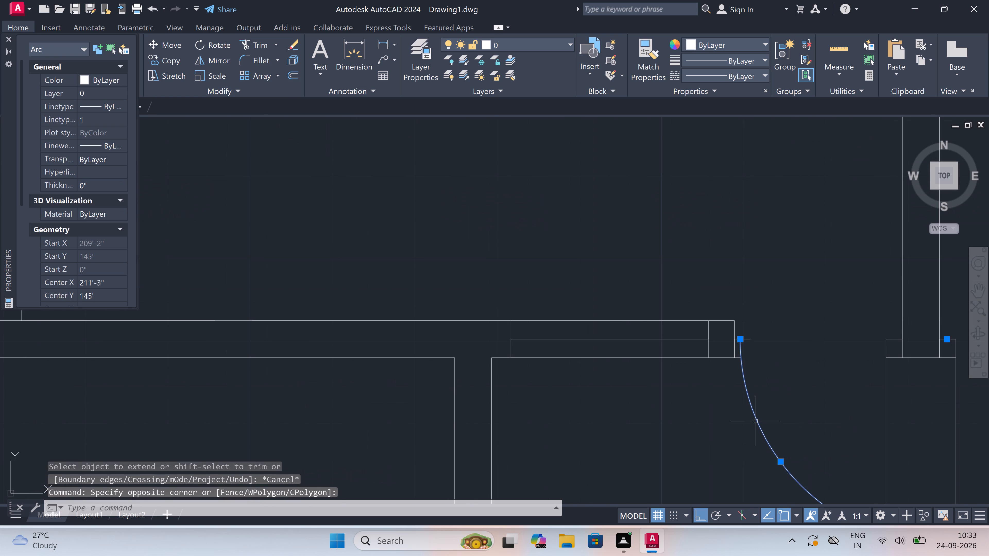
key("Delete")
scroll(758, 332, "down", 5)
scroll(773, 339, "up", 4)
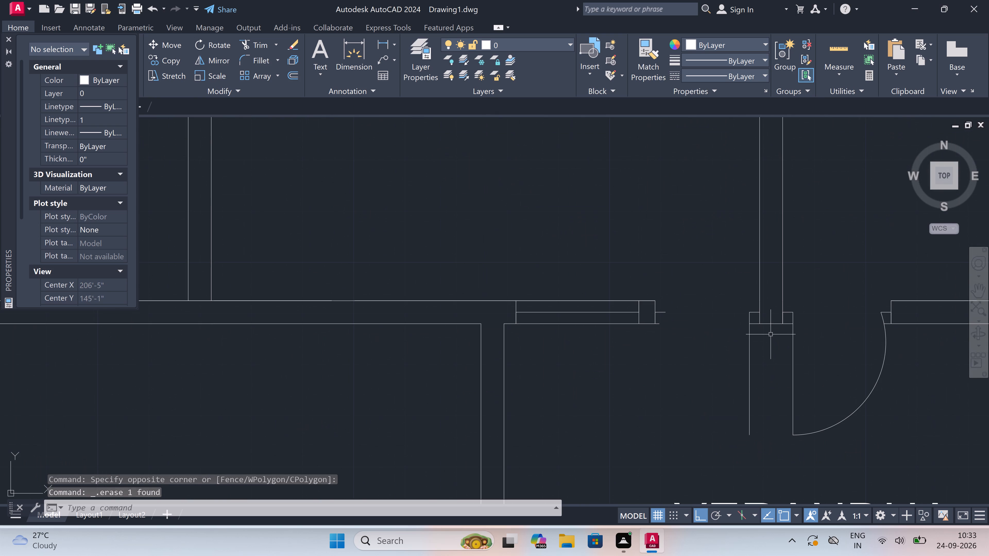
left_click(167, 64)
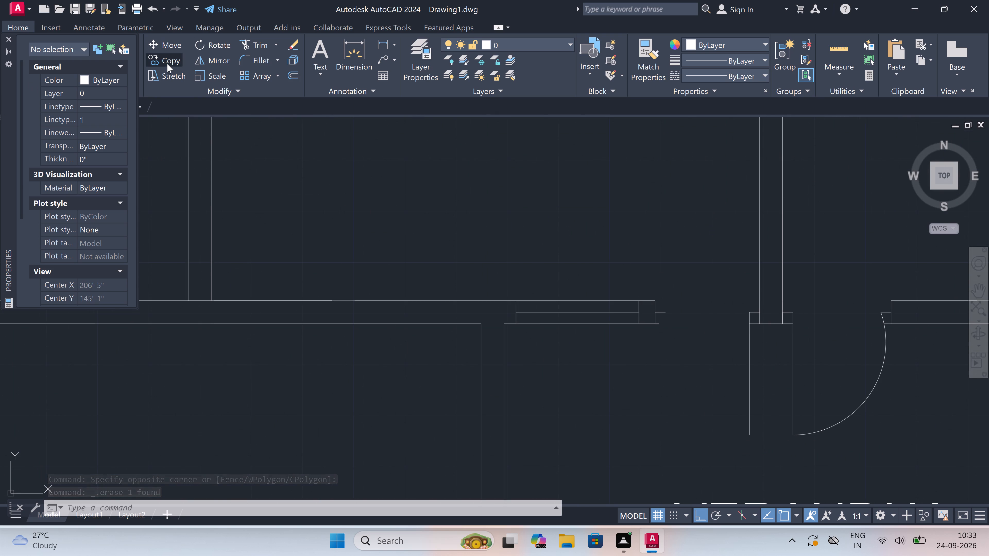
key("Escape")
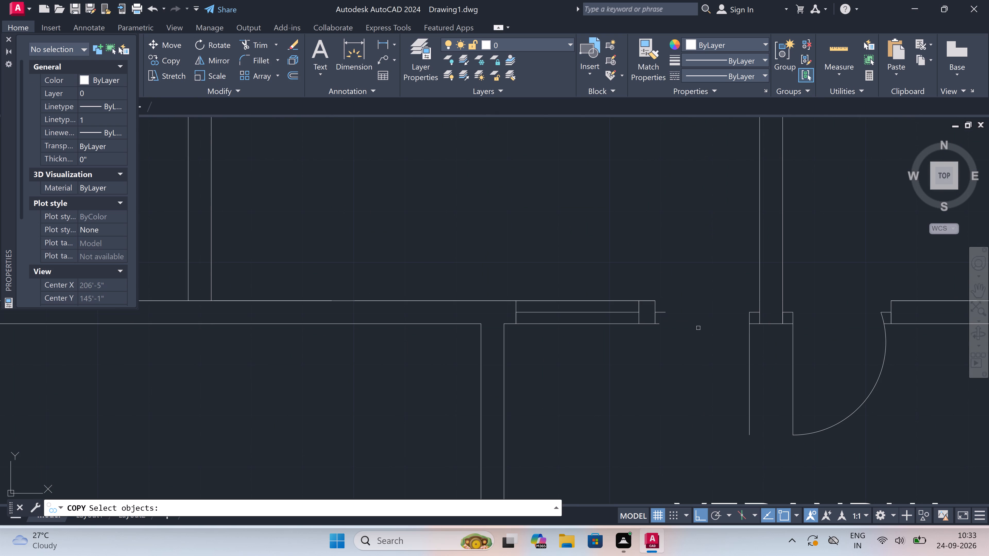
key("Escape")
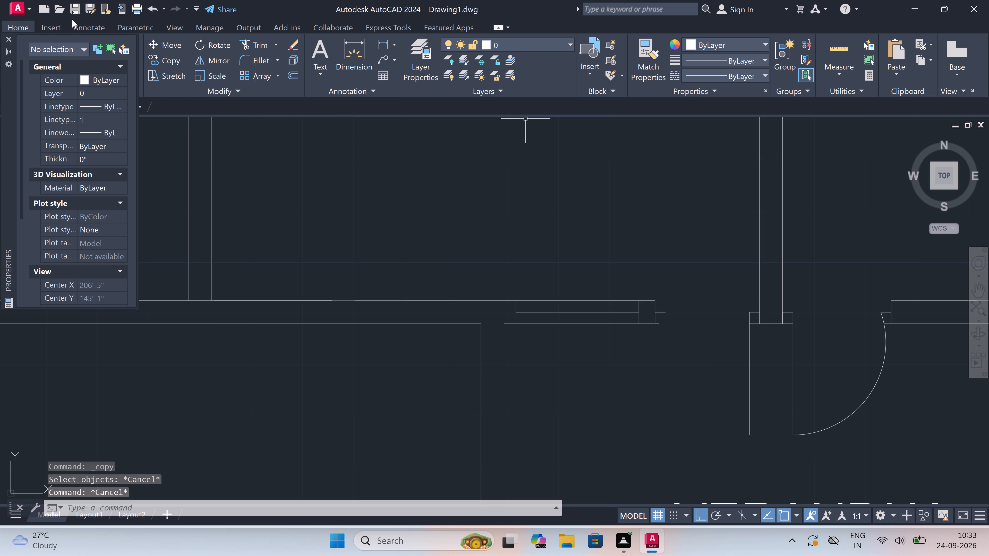
Close the Properties palette and draw a new start-end-direction swing arc from the shifted jamb to the end of the verandha door leaf.
left_click(5, 34)
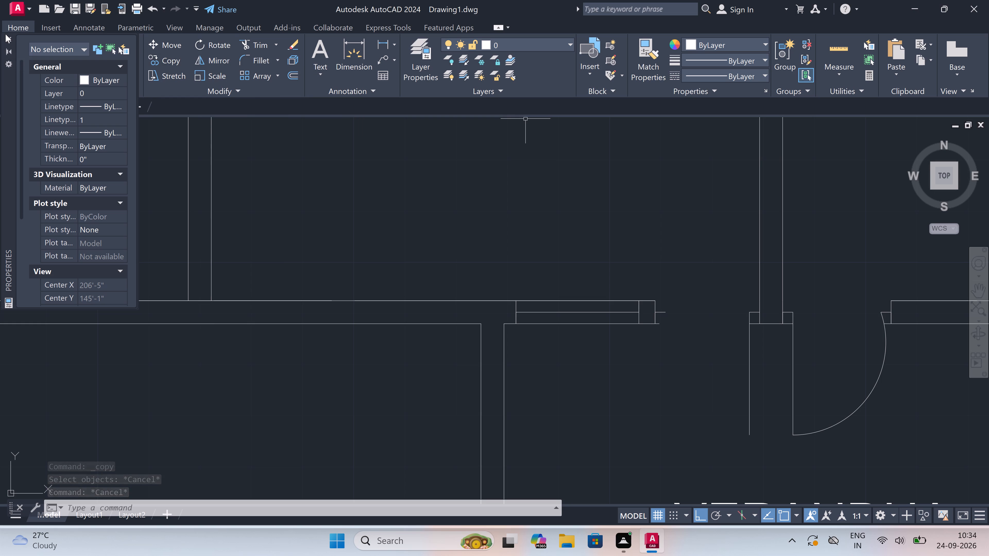
left_click(6, 35)
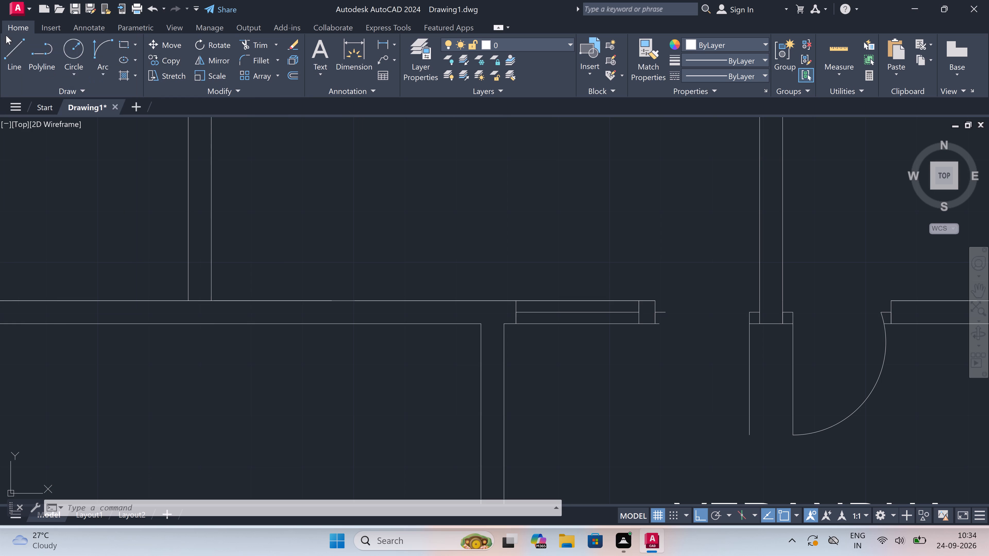
left_click(100, 53)
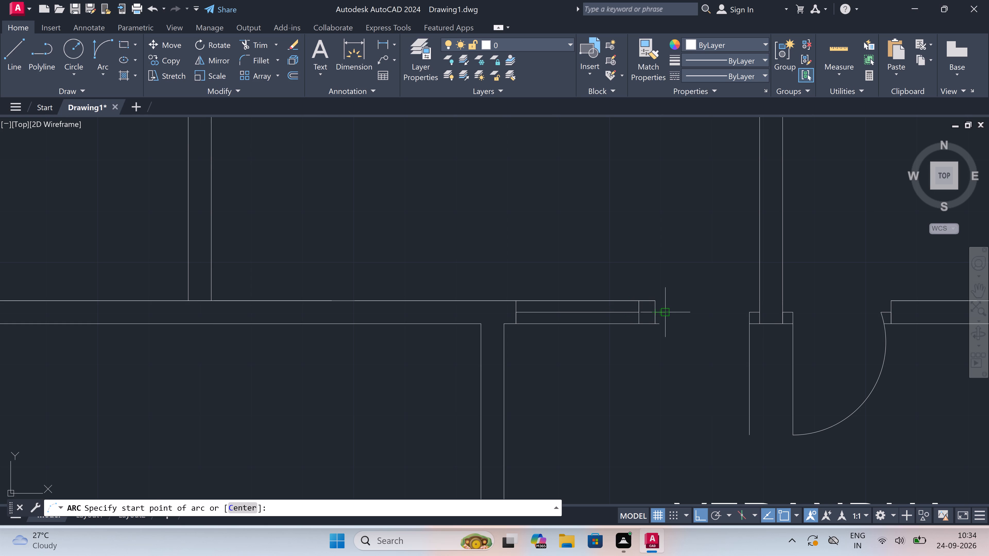
left_click_drag(669, 314, 671, 321)
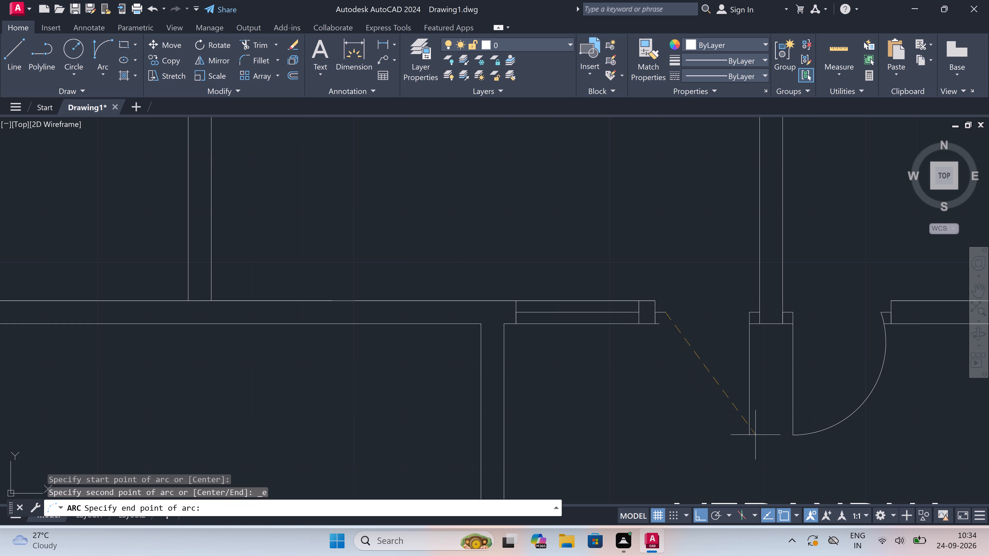
left_click(751, 434)
left_click(730, 434)
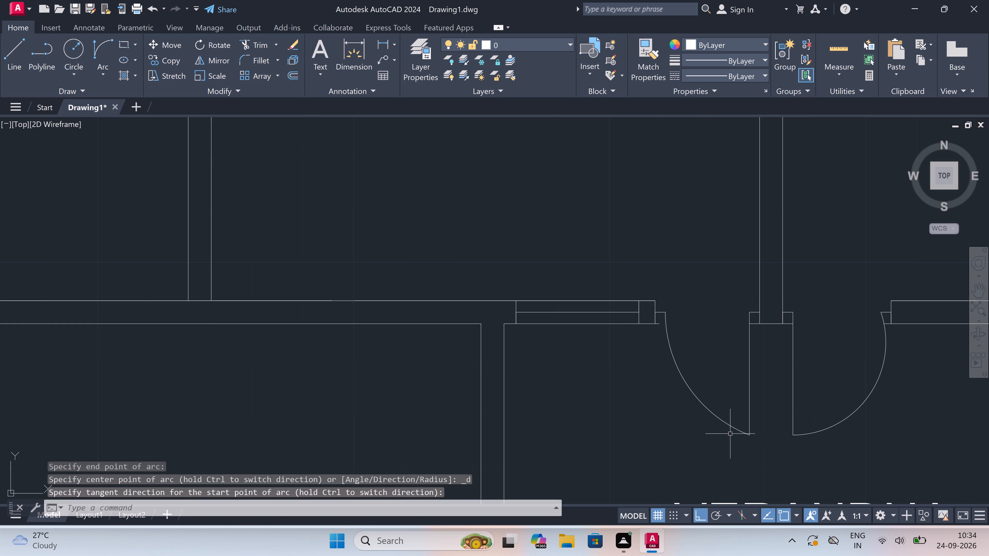
Draw a 2' window with end lines and a centre line in the lower plan's easternmost bedroom south wall, just east of the verandha door.
scroll(609, 349, "down", 5)
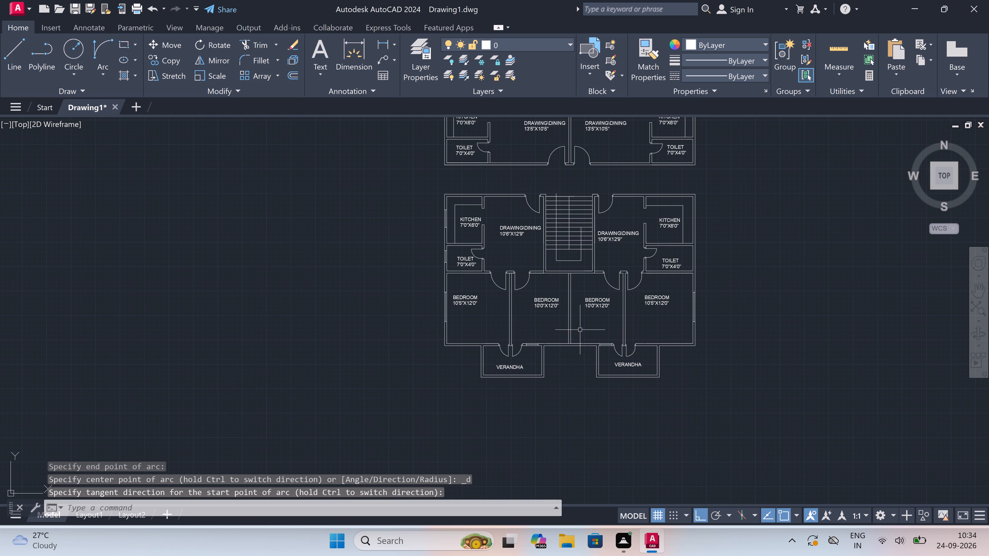
scroll(574, 326, "up", 2)
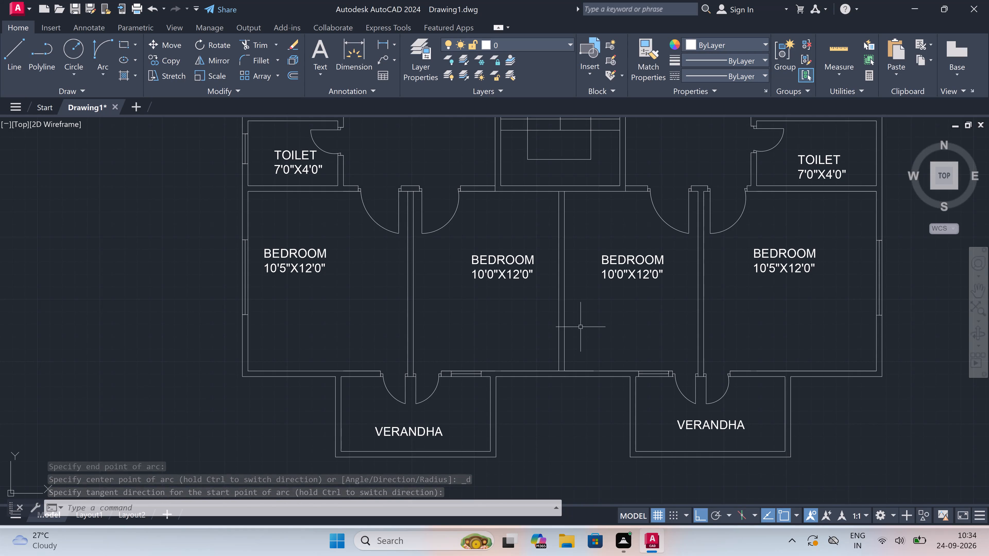
scroll(747, 331, "up", 2)
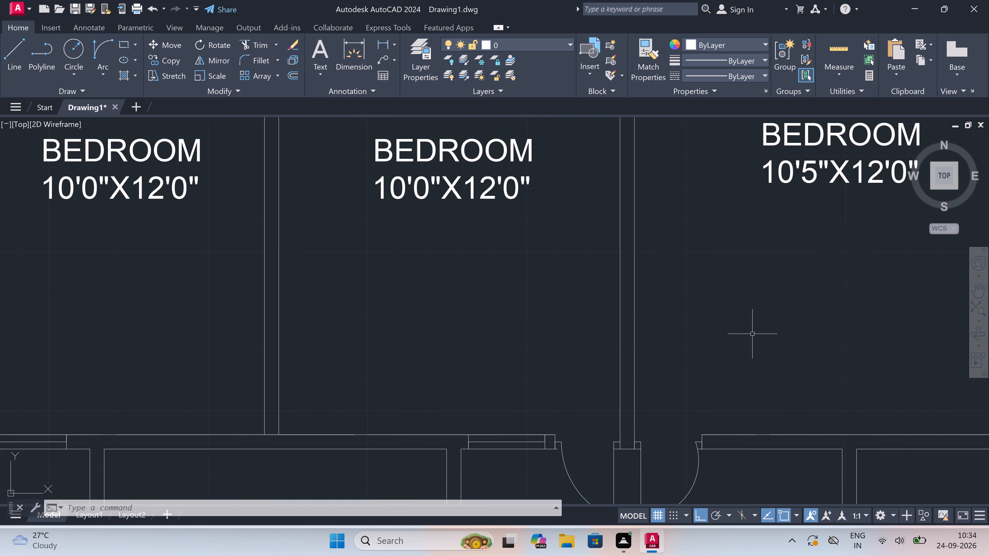
key("l")
key("space")
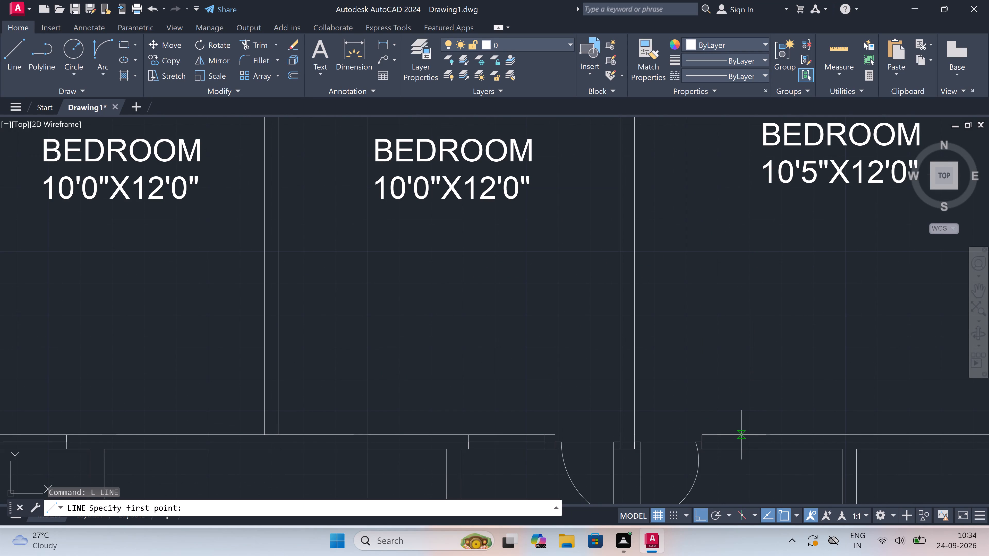
left_click(734, 435)
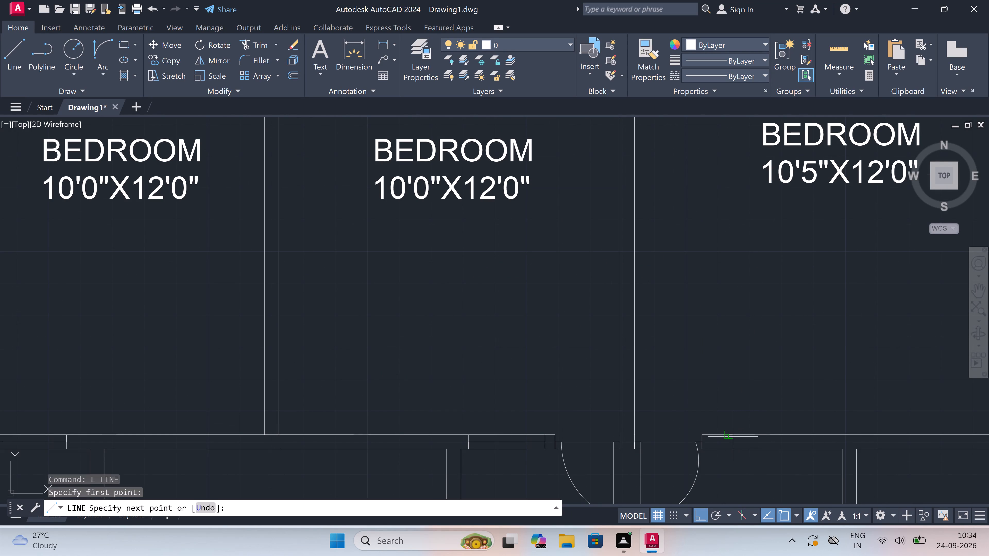
left_click(731, 448)
scroll(734, 446, "up", 3)
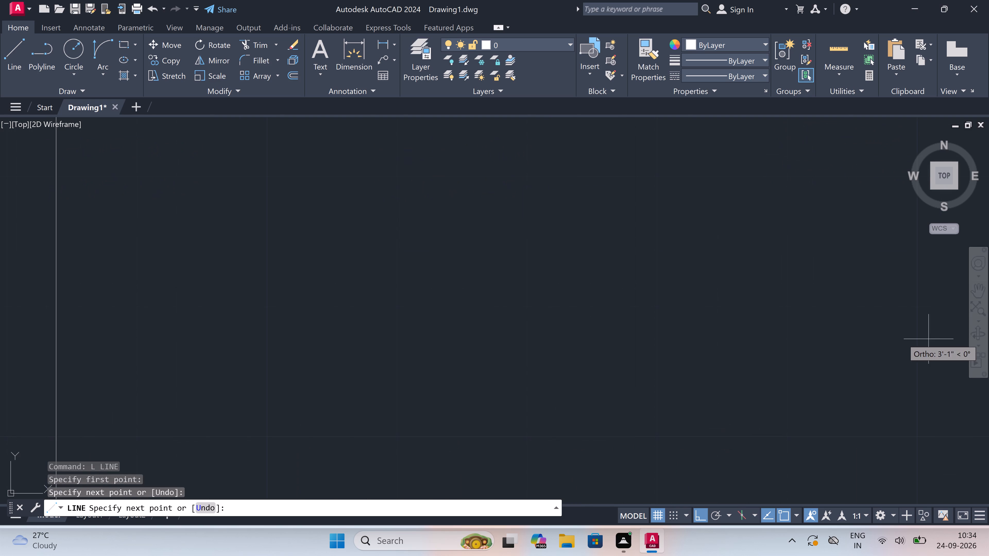
scroll(609, 336, "down", 5)
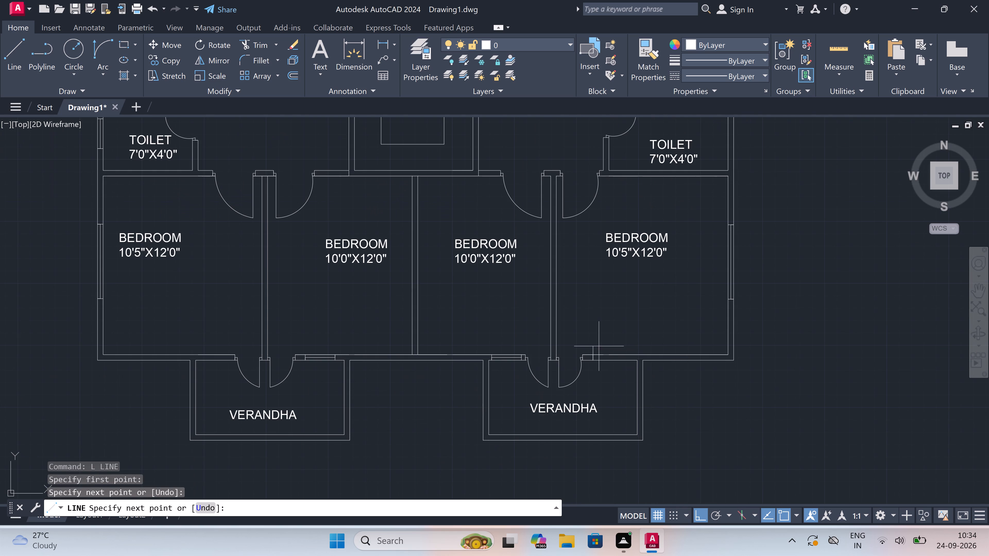
scroll(594, 356, "up", 3)
scroll(590, 382, "up", 2)
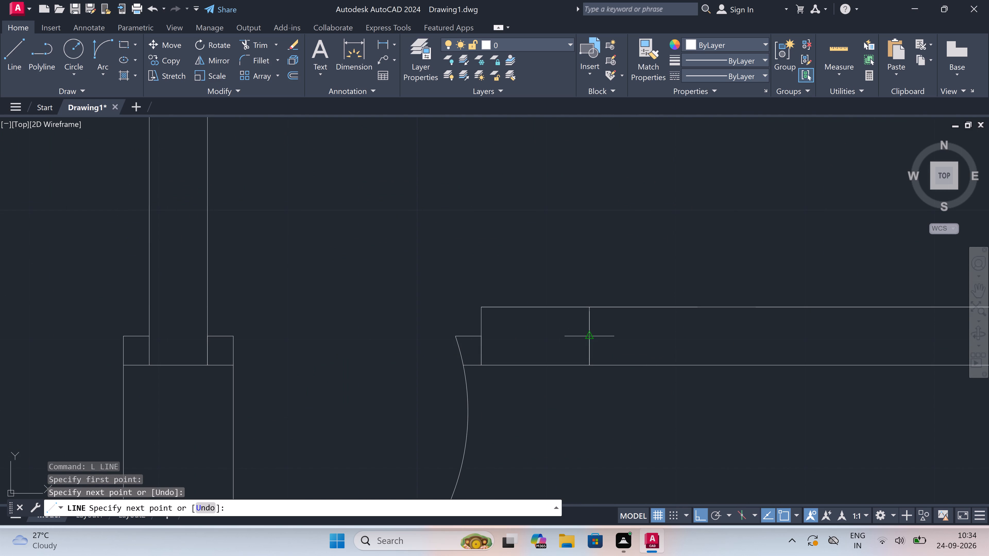
left_click_drag(586, 333, 590, 333)
type("2'")
key("space")
scroll(700, 345, "down", 2)
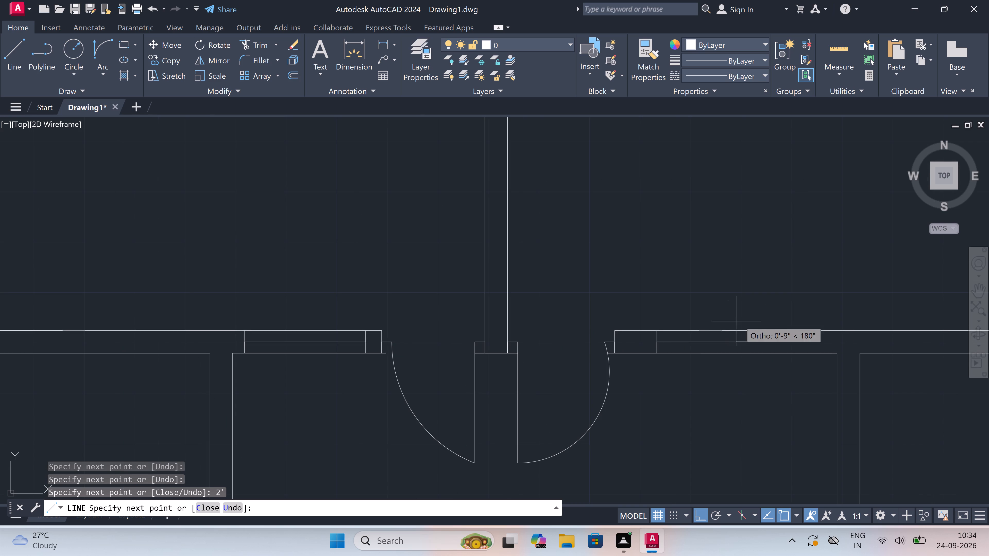
scroll(771, 329, "up", 2)
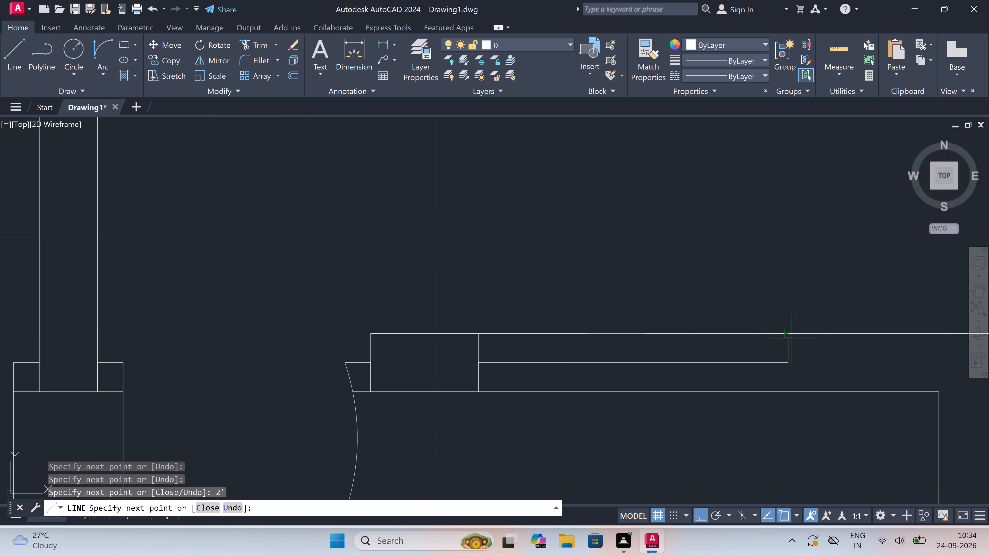
left_click(787, 330)
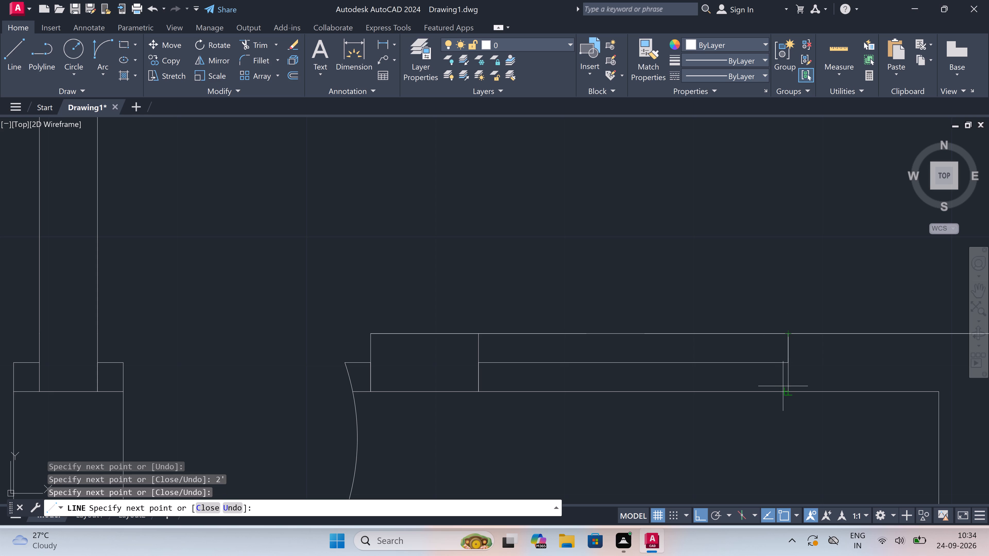
left_click(788, 388)
key("Escape")
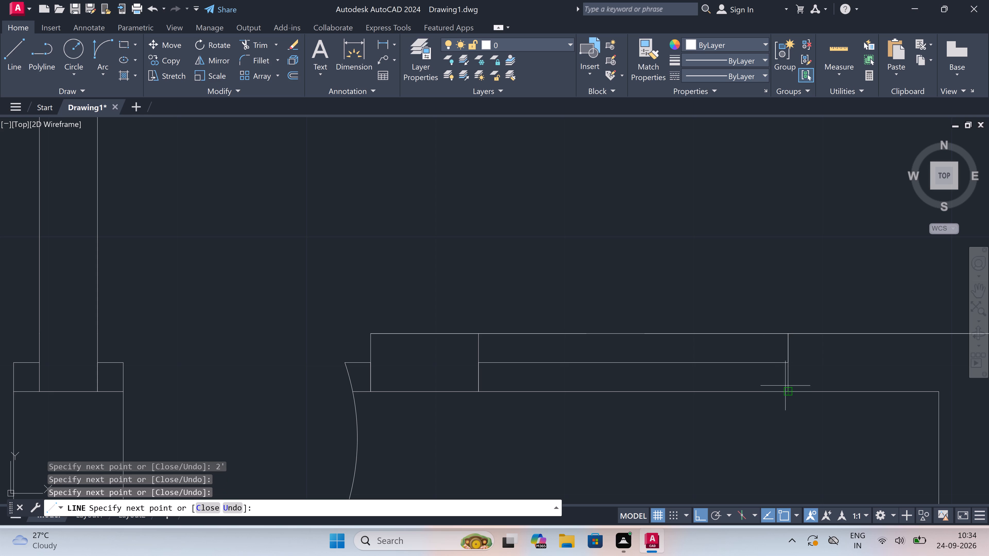
Draw a 2' window with end lines and a centre line in the east outer wall of the lower plan's east toilet.
scroll(667, 347, "down", 8)
scroll(691, 278, "up", 3)
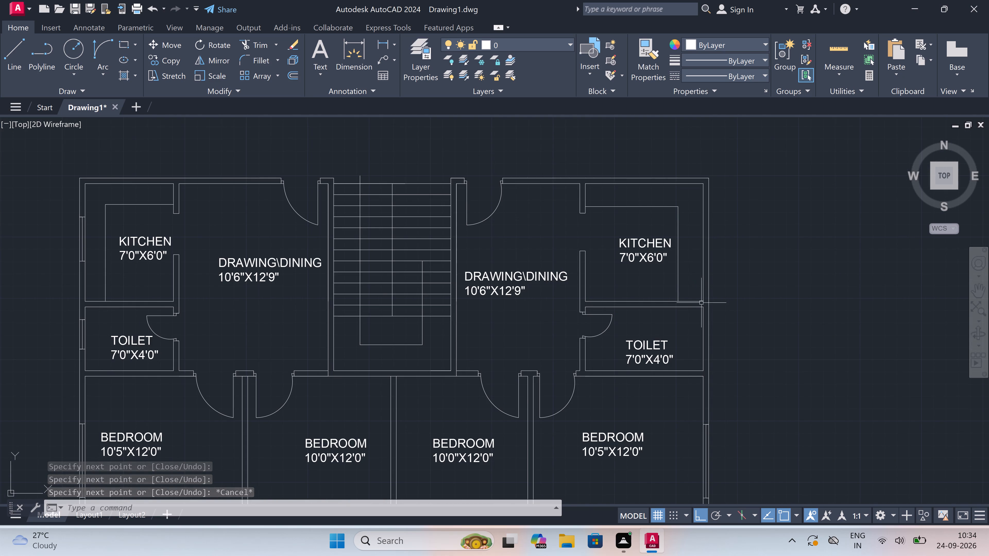
scroll(712, 330, "up", 3)
key("space")
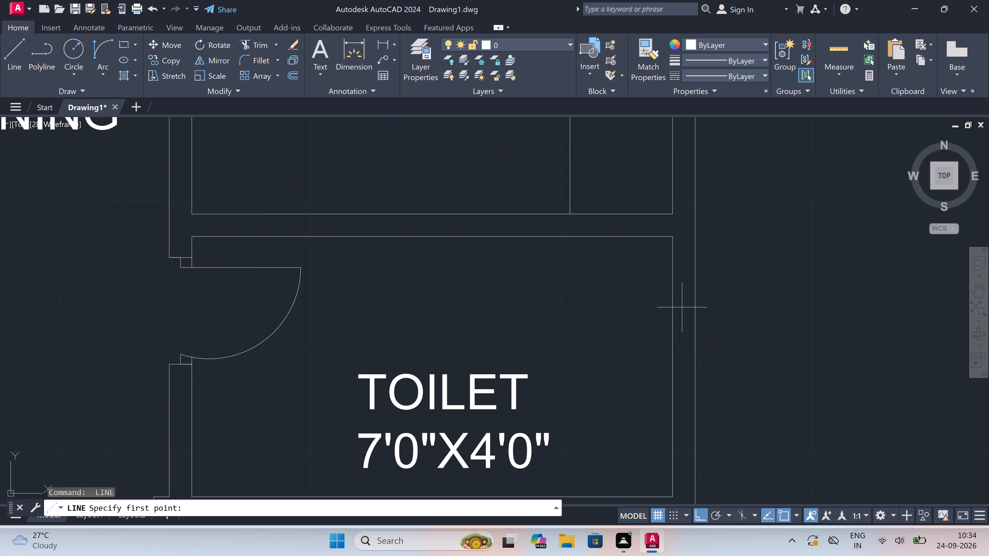
left_click(671, 294)
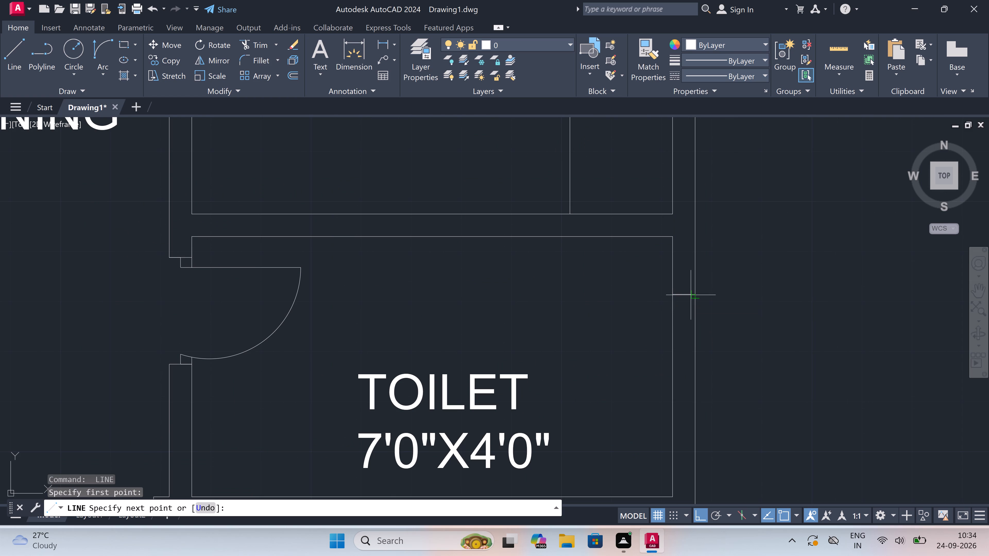
left_click(692, 295)
left_click(682, 294)
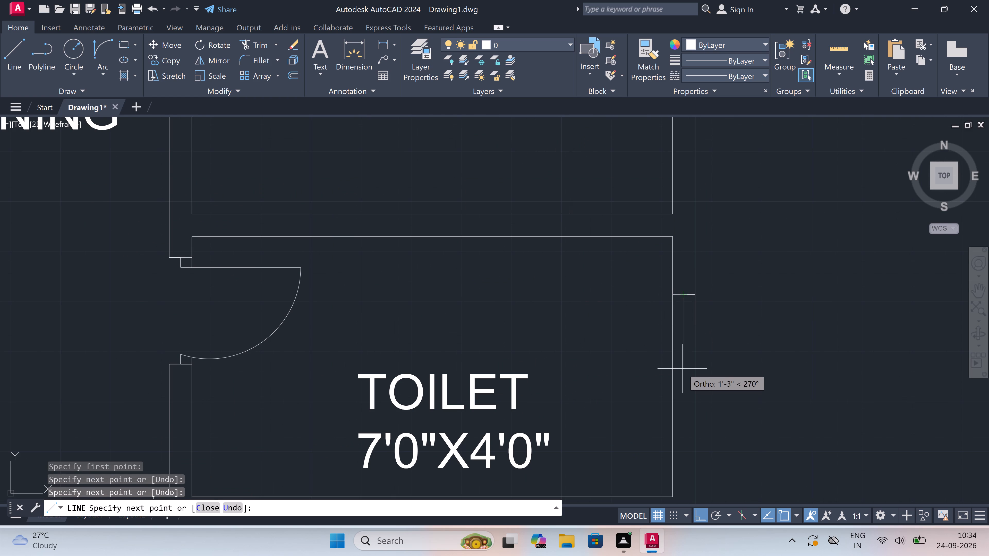
type("2'")
key("space")
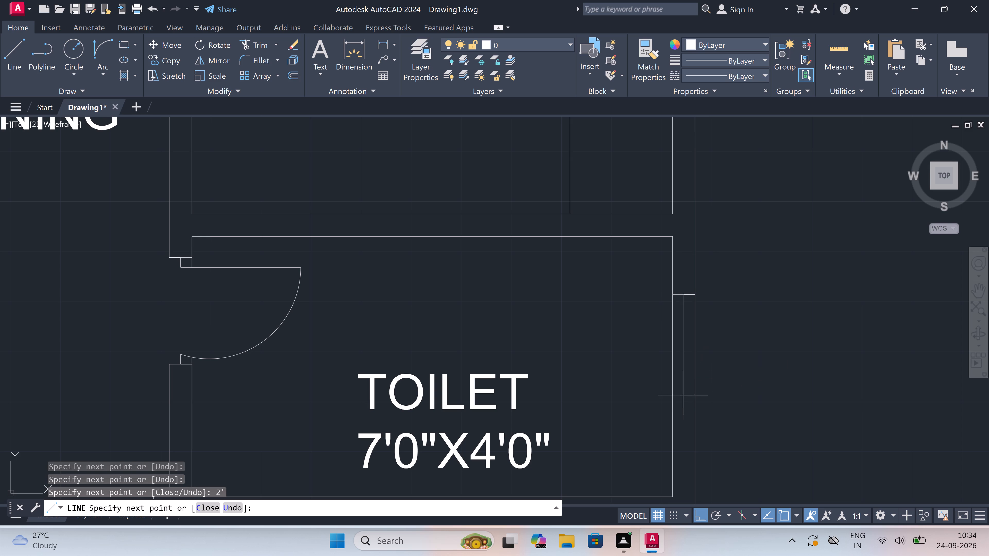
left_click(671, 411)
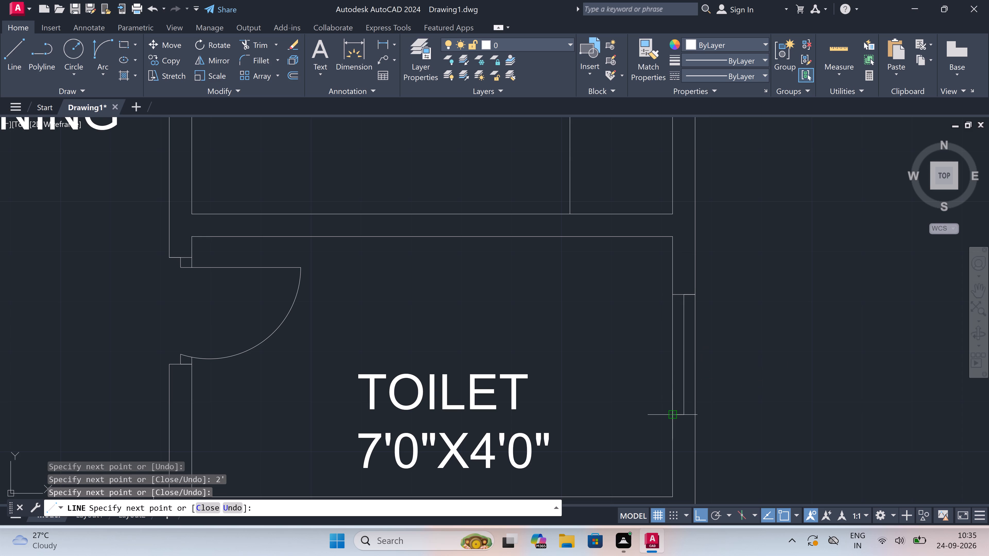
left_click(694, 411)
key("Escape")
Draw a 3' window with end lines and a centre line in the east outer wall of the lower plan's east kitchen.
scroll(693, 411, "down", 3)
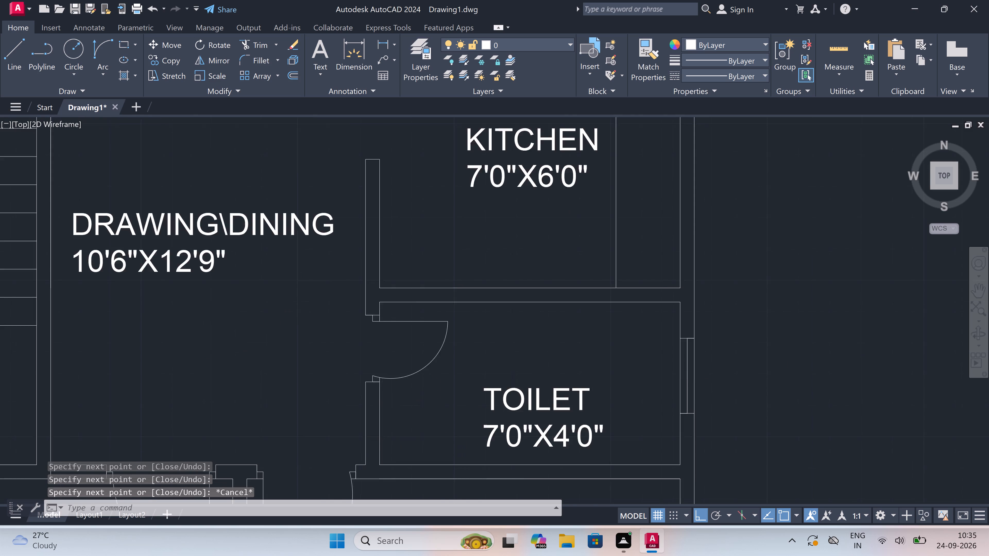
scroll(699, 269, "up", 2)
key("space")
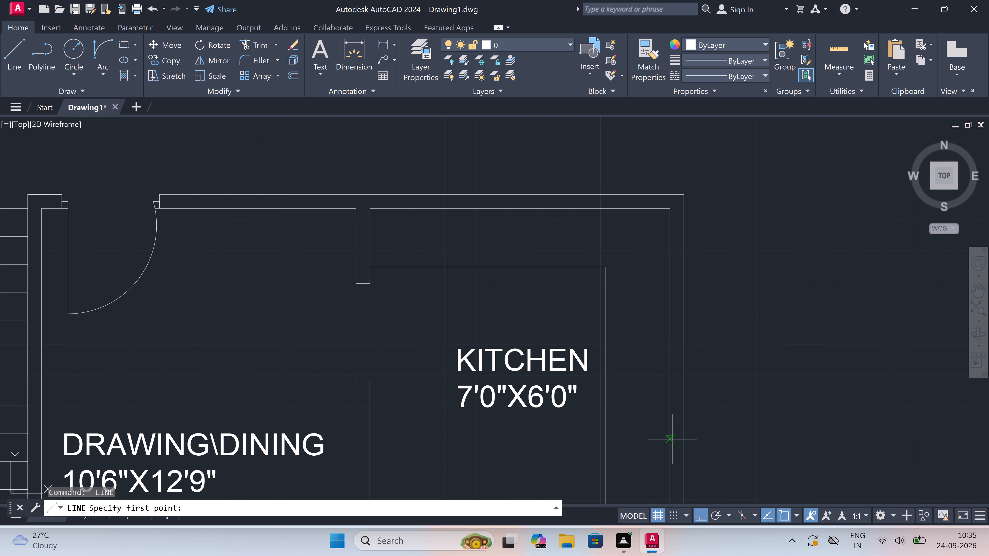
left_click(673, 456)
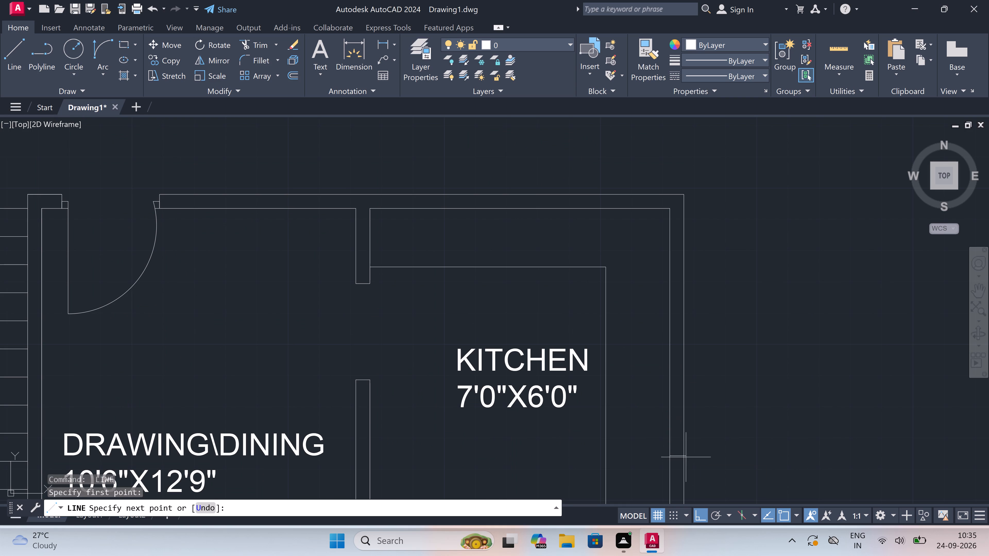
left_click(680, 457)
left_click_drag(677, 456, 677, 454)
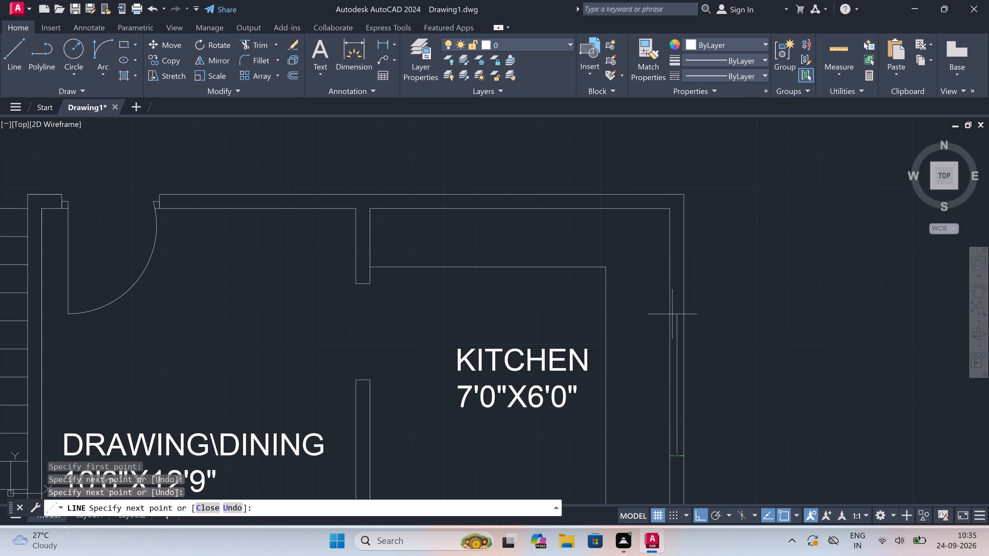
type("3'")
key("space")
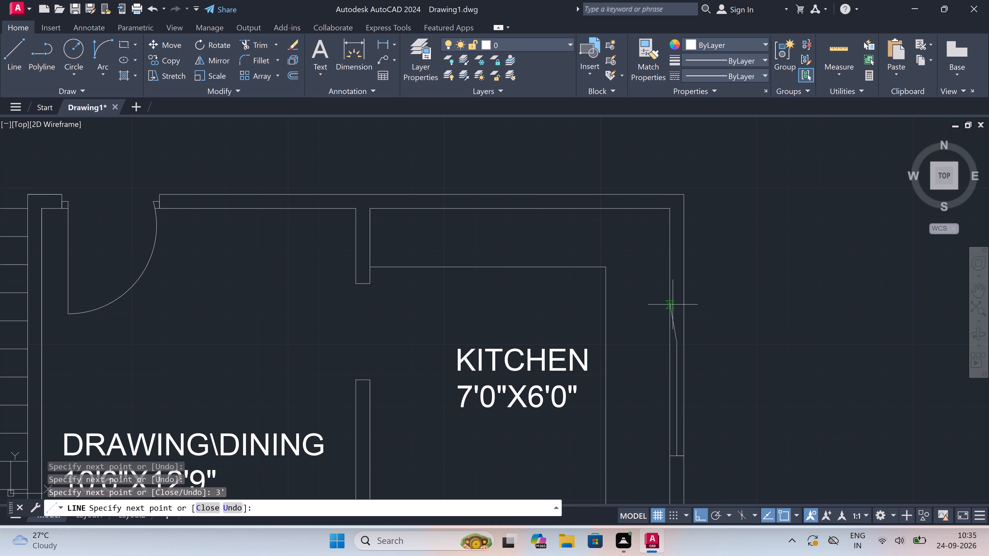
left_click(670, 343)
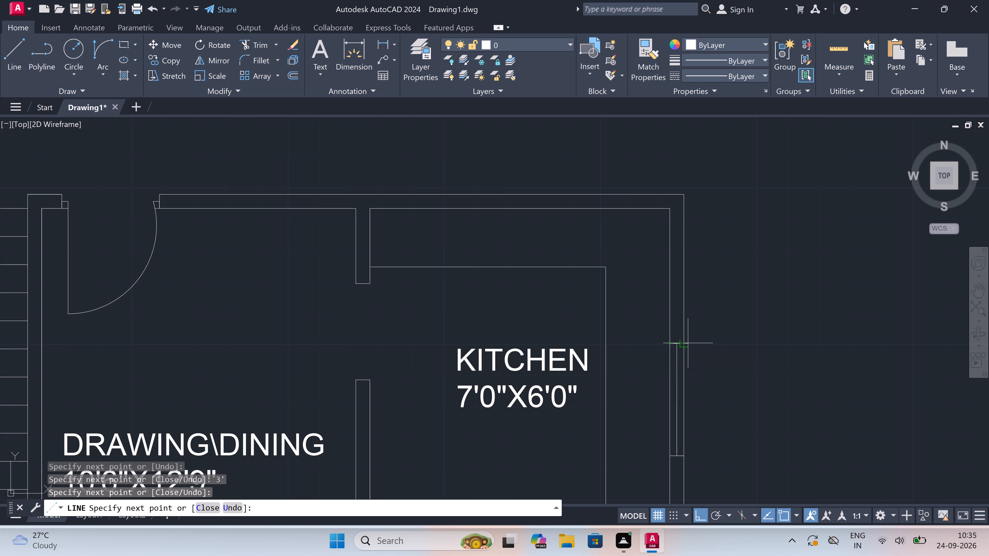
left_click(687, 343)
key("Escape")
Draw a 2' window with end lines and a centre line in the east outer wall of the upper plan's east toilet.
scroll(665, 326, "down", 3)
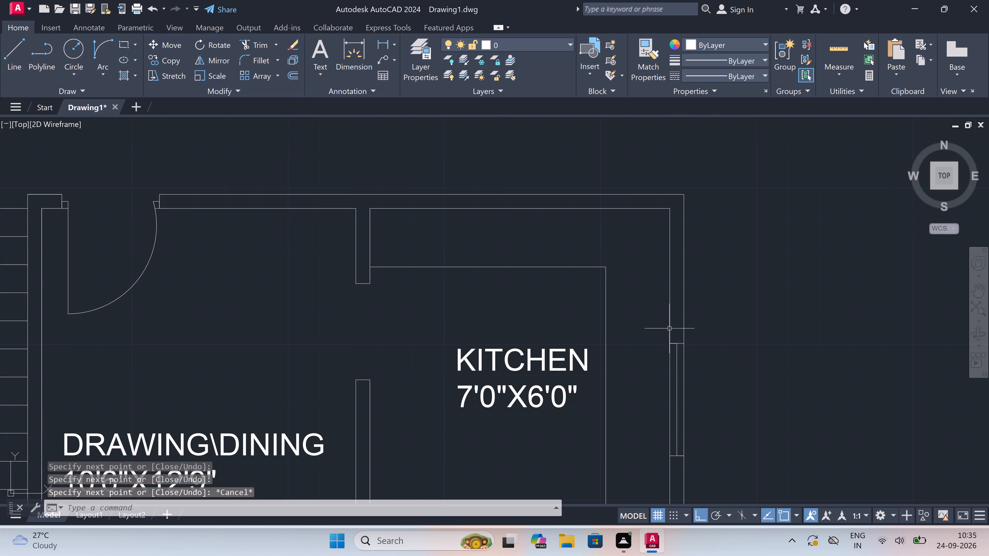
scroll(664, 326, "down", 3)
scroll(662, 292, "up", 4)
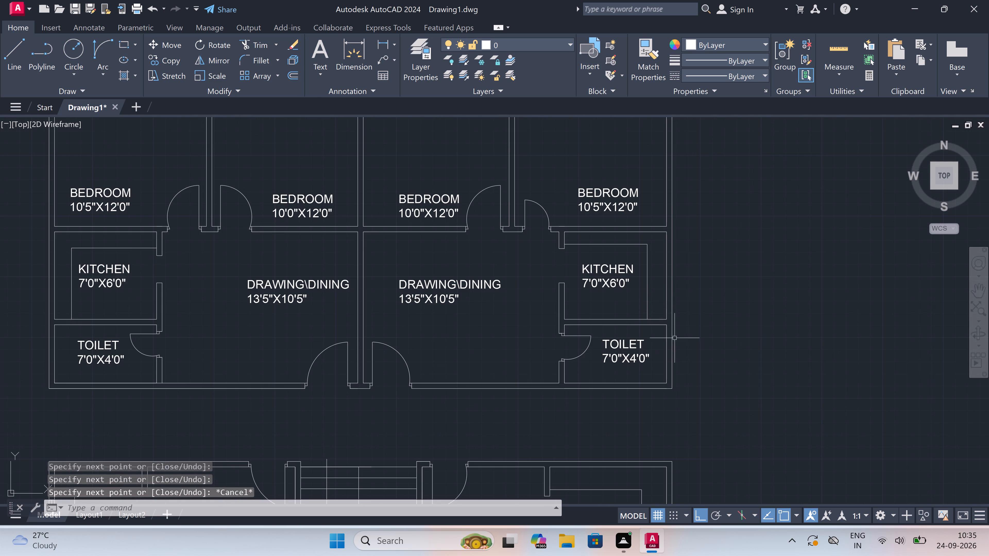
scroll(672, 368, "up", 2)
key("space")
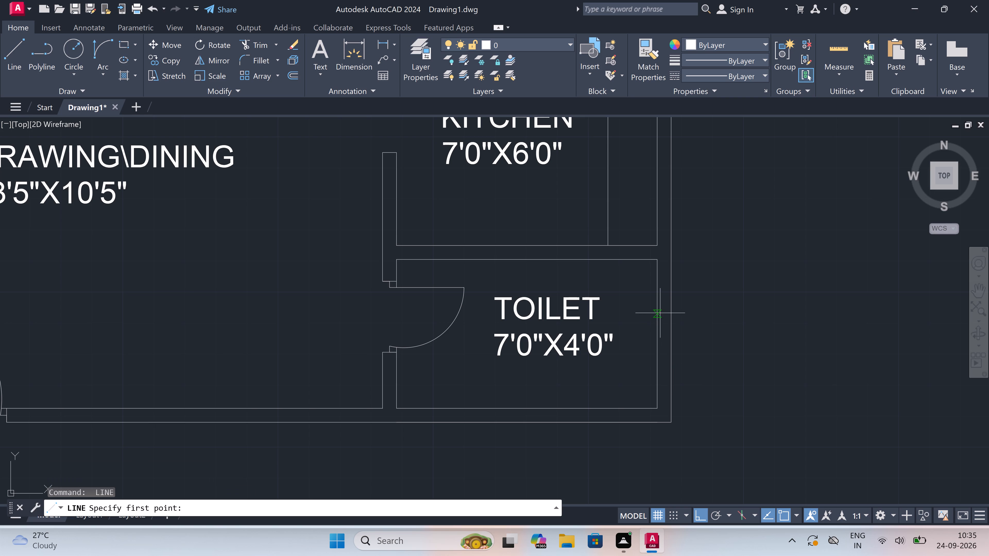
left_click(656, 295)
left_click(670, 297)
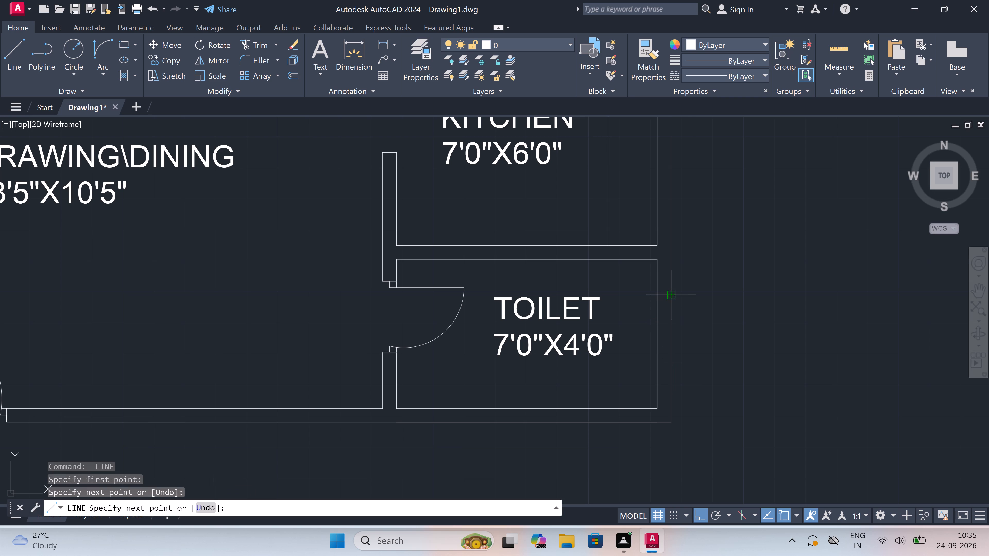
scroll(667, 296, "up", 2)
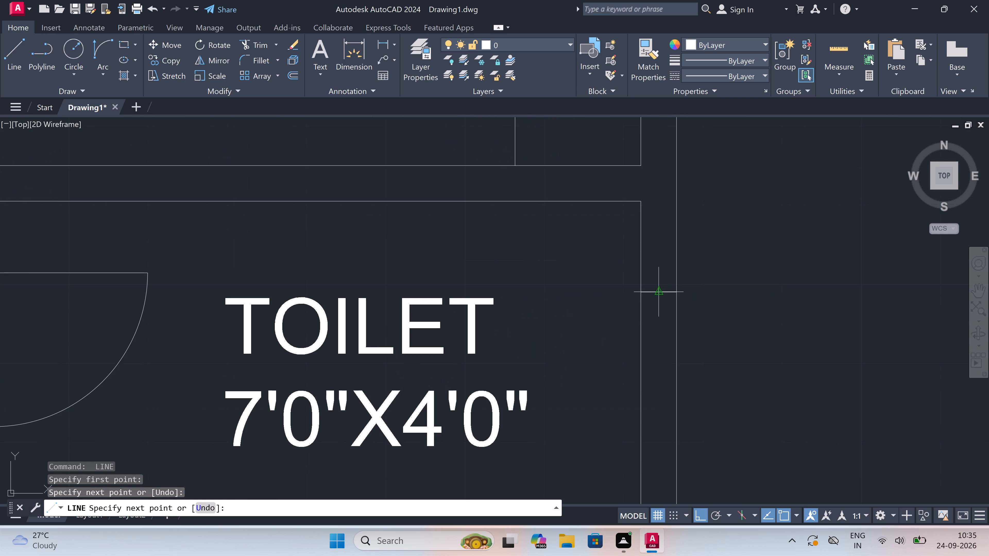
left_click(663, 294)
type("2'")
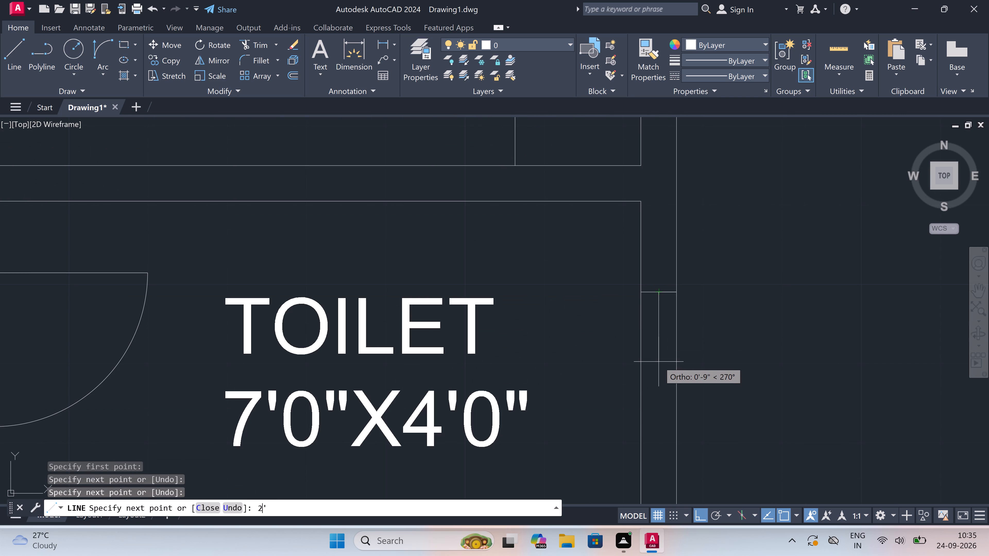
key("space")
scroll(659, 362, "down", 3)
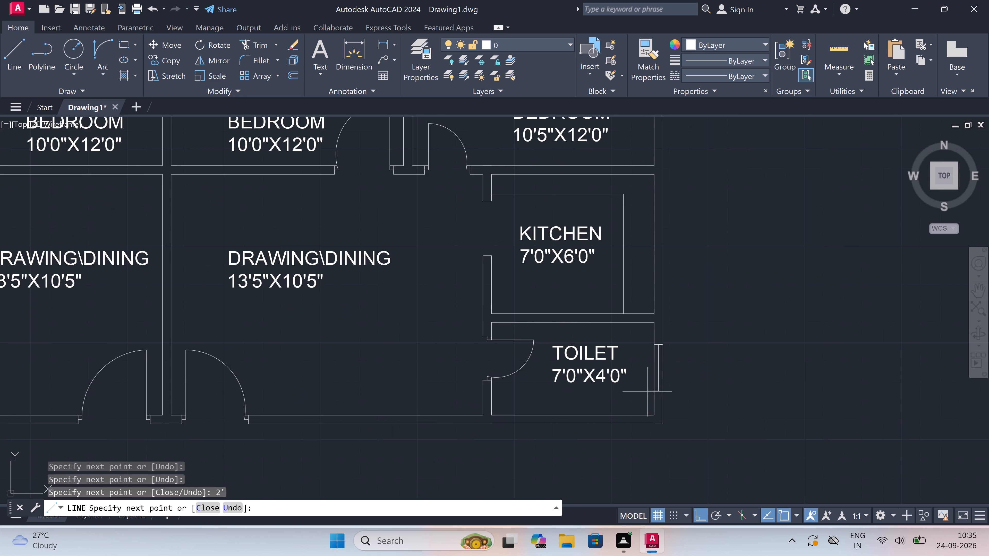
scroll(647, 393, "up", 2)
scroll(669, 382, "up", 3)
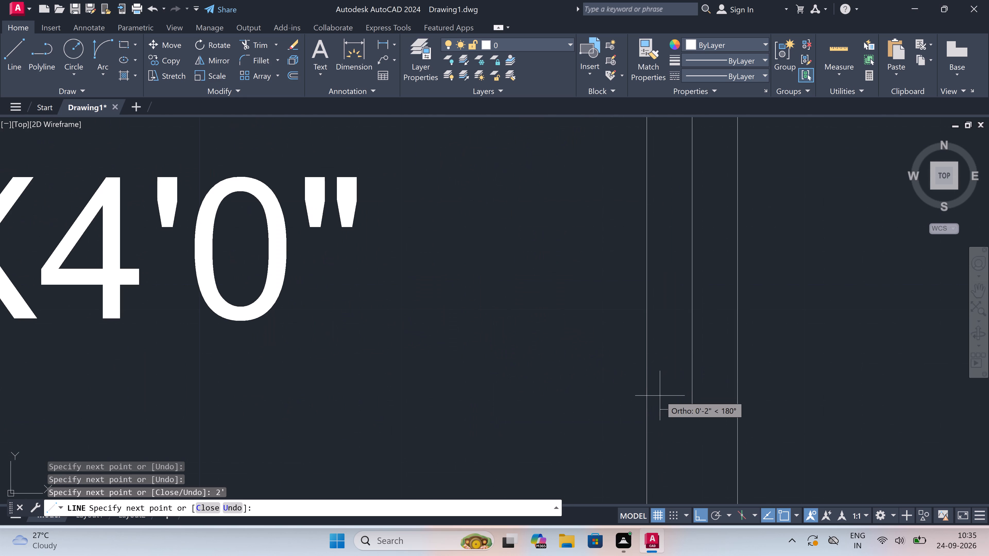
left_click(645, 411)
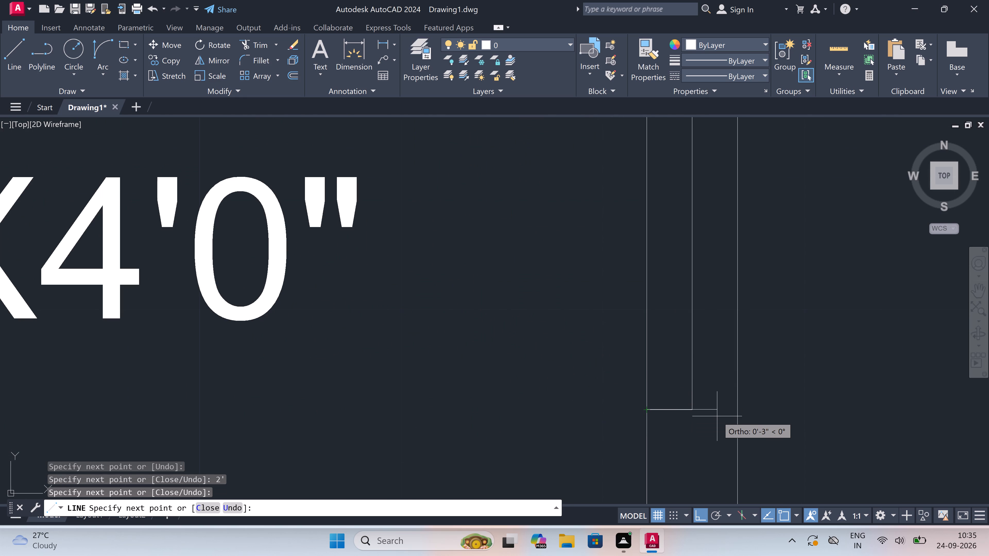
left_click(736, 409)
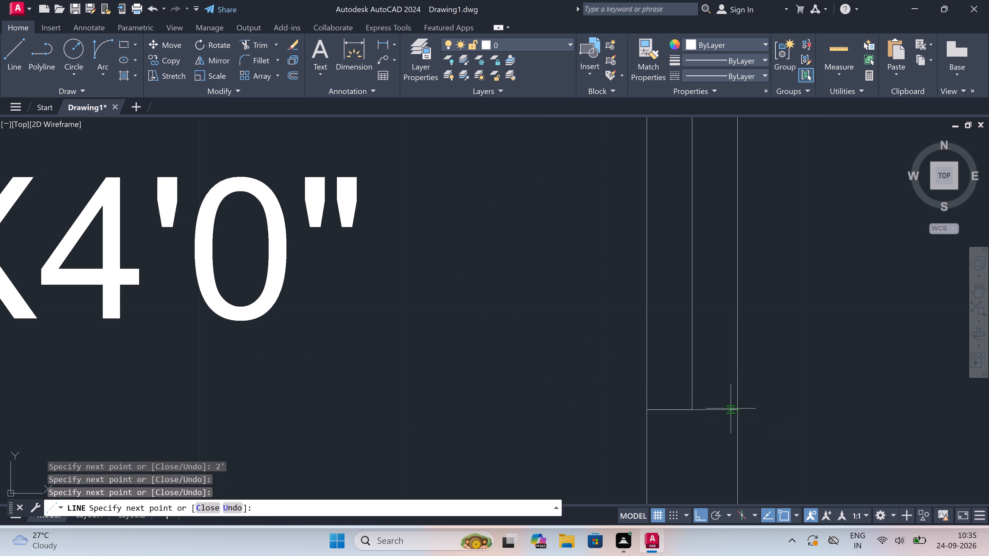
key("Escape")
scroll(654, 393, "down", 5)
scroll(652, 294, "down", 2)
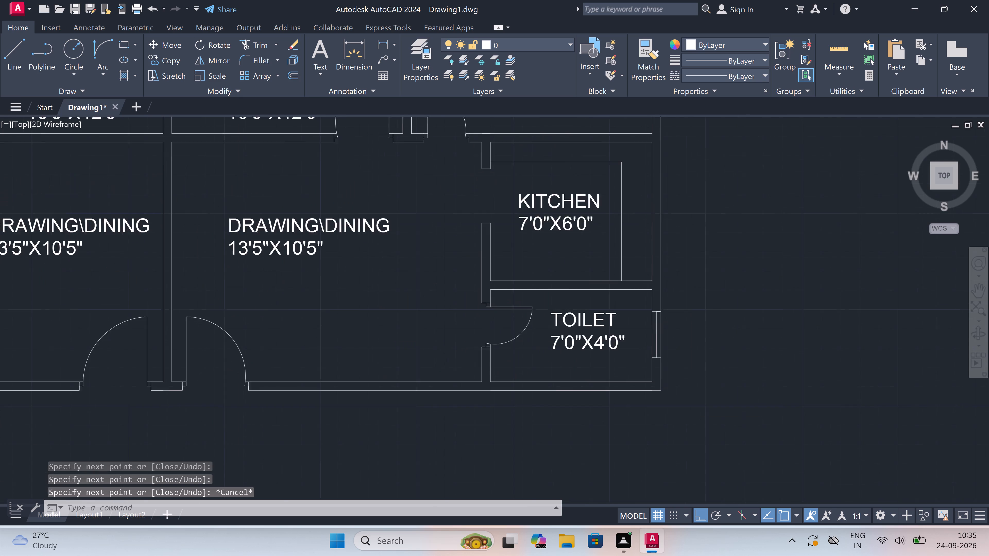
Draw a 3' window with end lines and a centre line in the east outer wall of the upper plan's east kitchen.
scroll(662, 224, "up", 3)
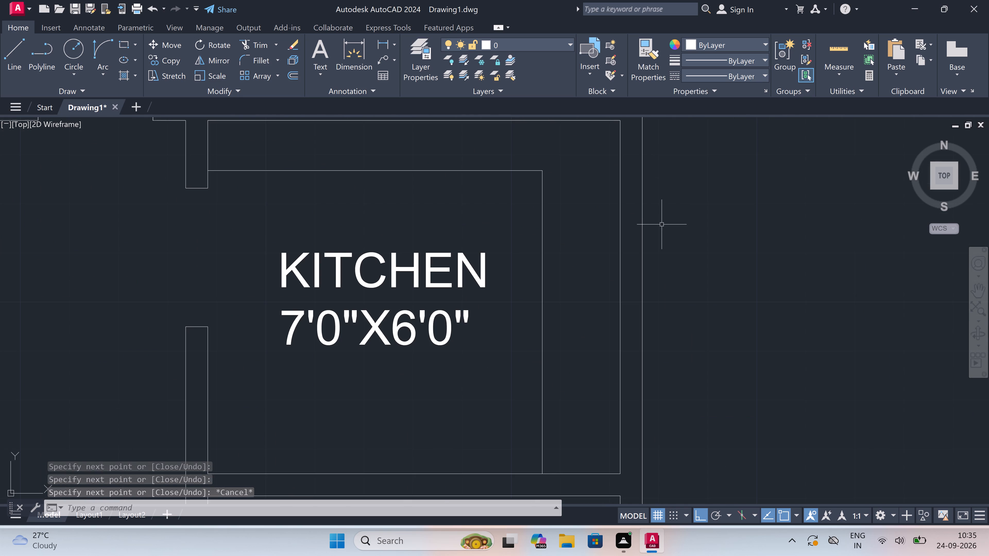
key("space")
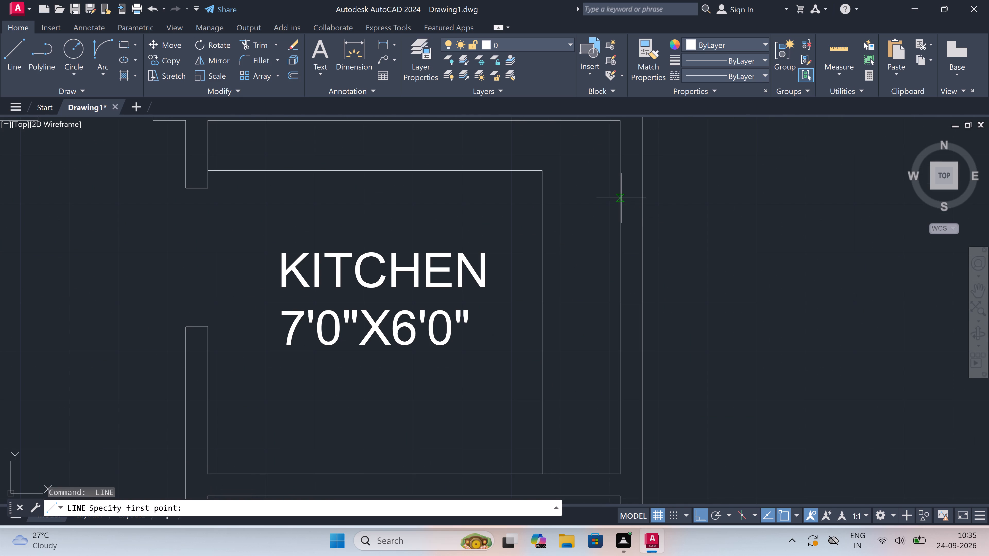
left_click(621, 198)
left_click(642, 195)
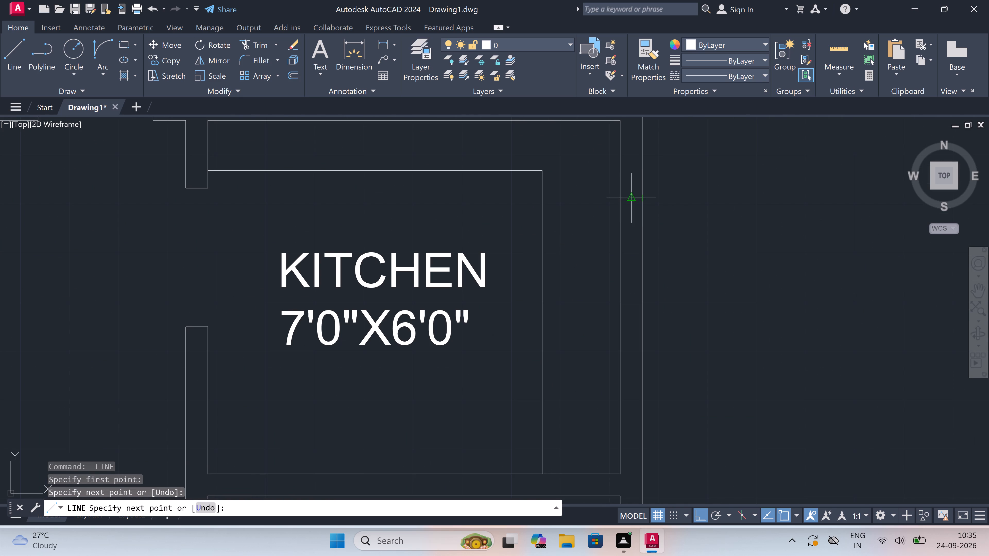
left_click(627, 201)
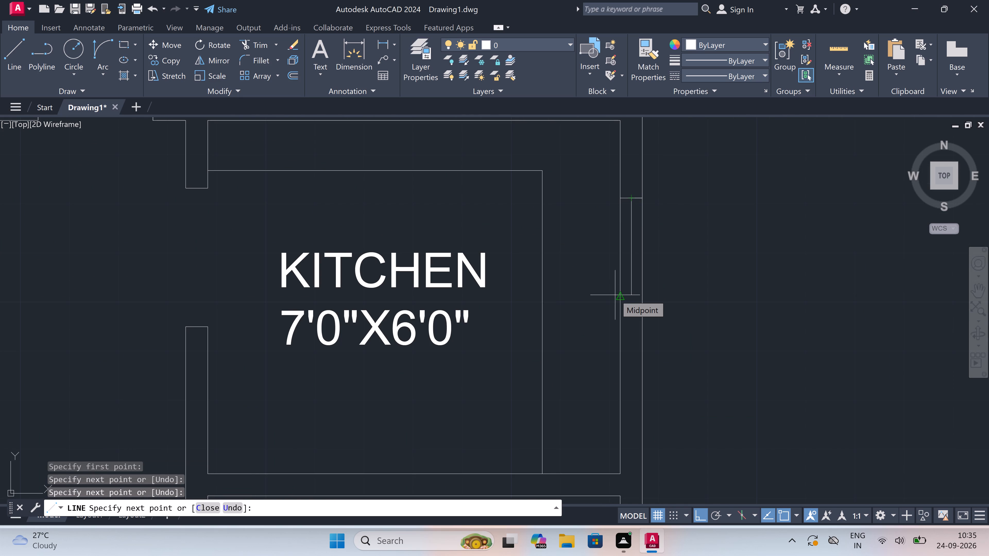
type("3'")
key("space")
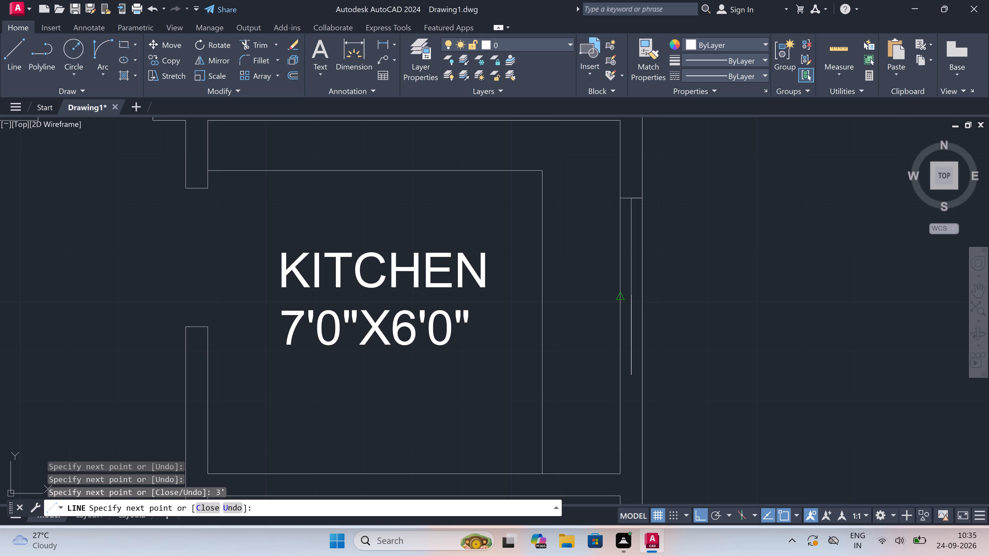
left_click(618, 377)
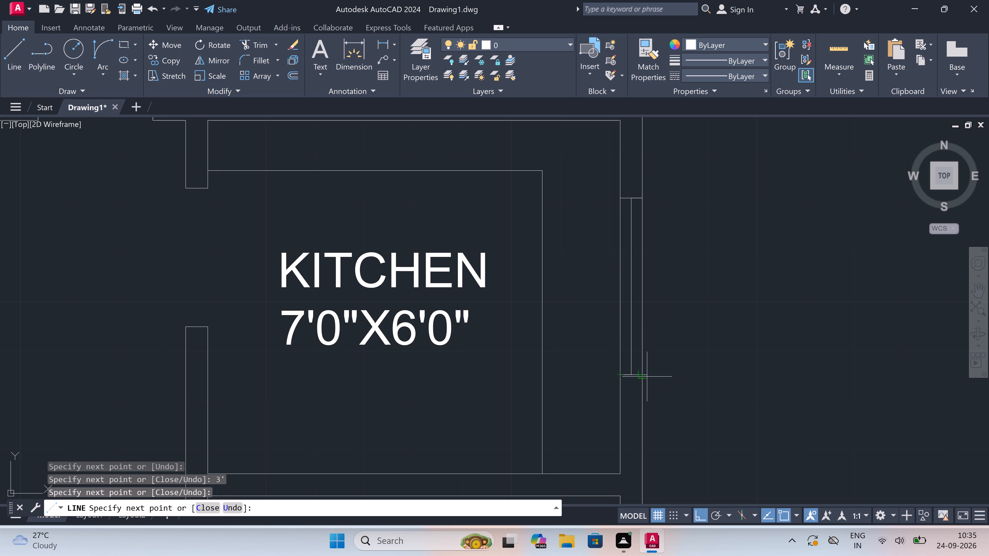
left_click(642, 373)
key("Escape")
Draw a 5' window with end lines and a centre line in the east outer wall of the upper plan's easternmost bedroom.
scroll(598, 385, "down", 4)
scroll(599, 267, "up", 2)
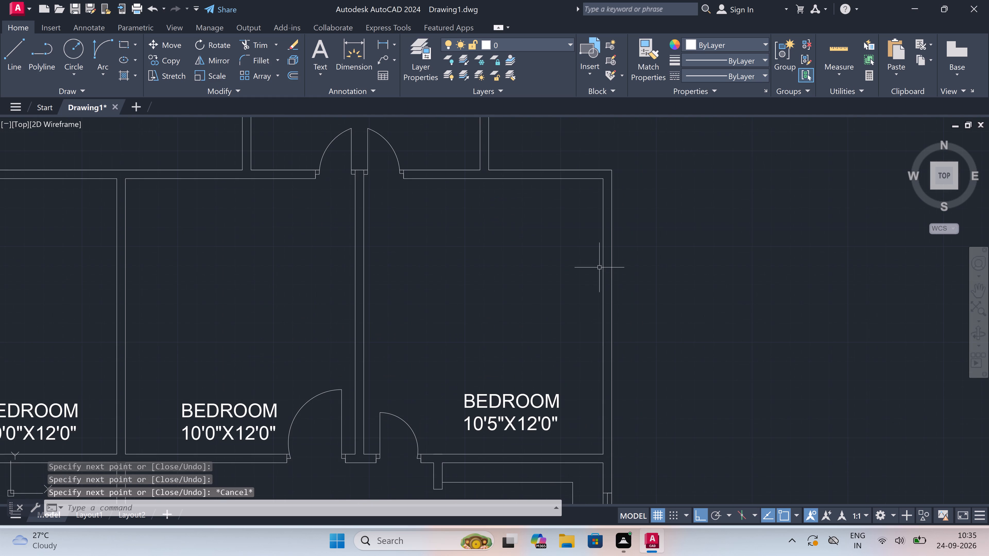
key("space")
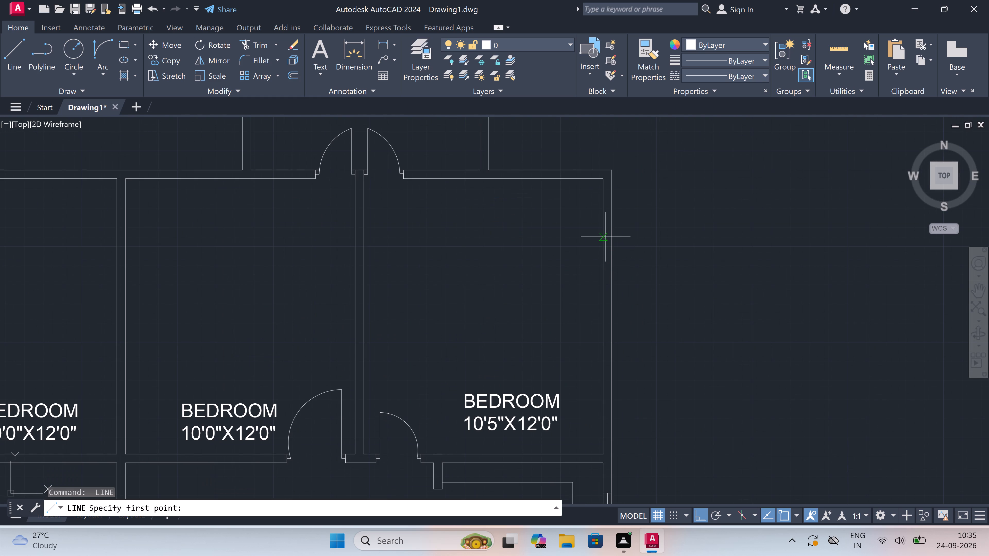
left_click(606, 237)
left_click(615, 233)
scroll(607, 235, "up", 2)
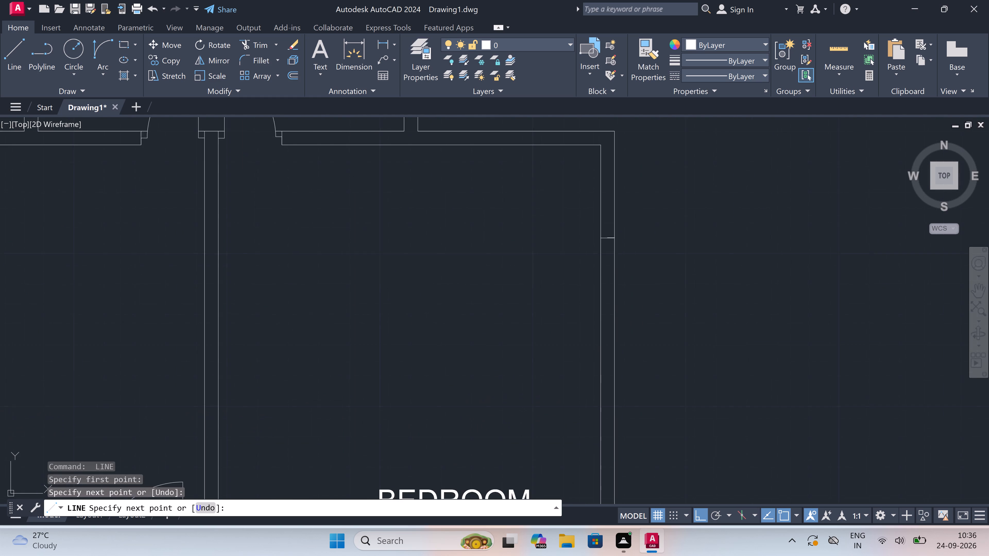
scroll(607, 235, "up", 1)
left_click(607, 242)
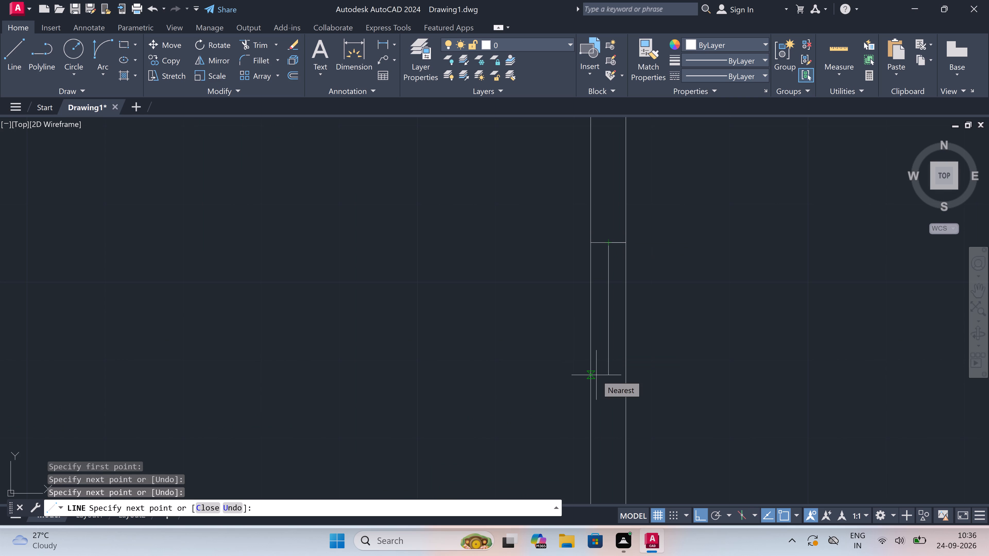
type("5'")
key("space")
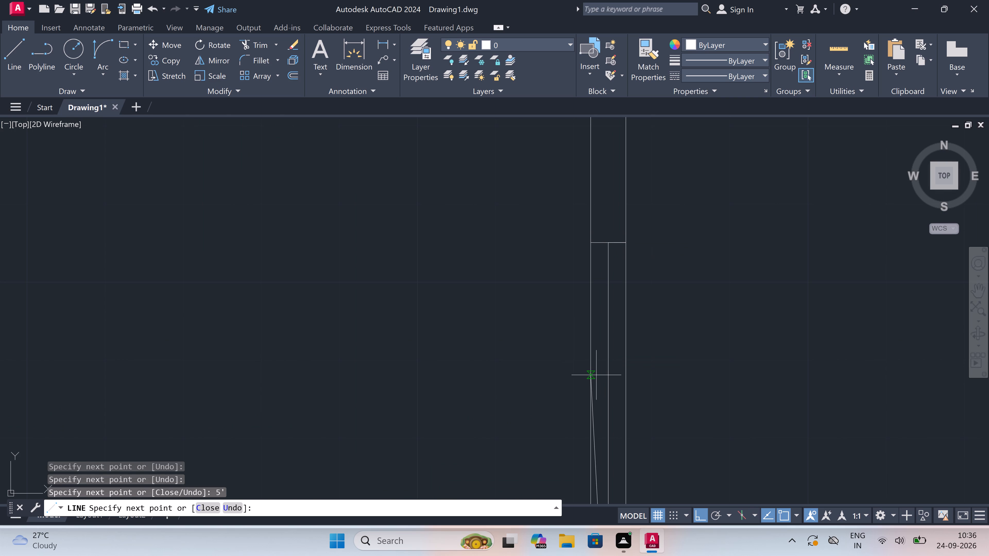
scroll(596, 375, "down", 4)
scroll(594, 418, "up", 3)
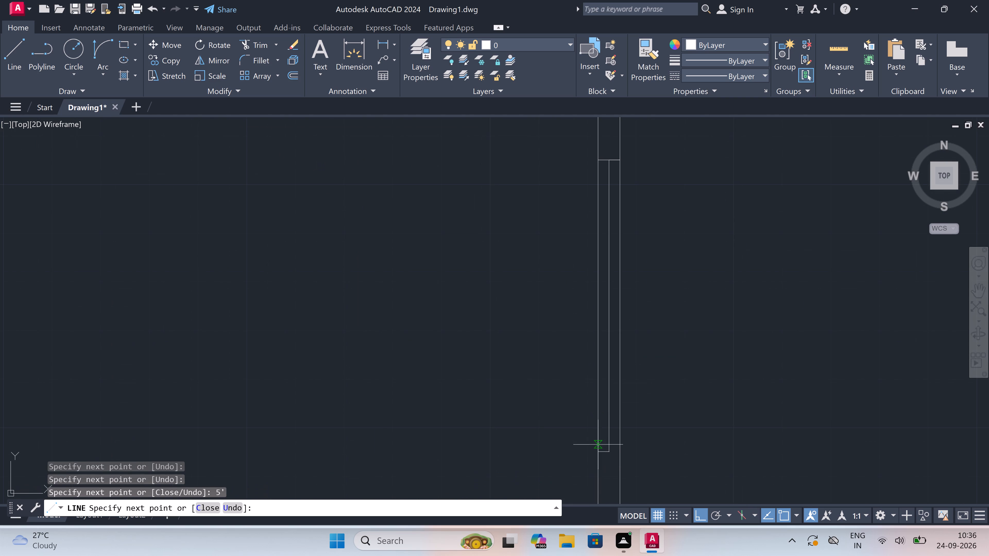
left_click(594, 453)
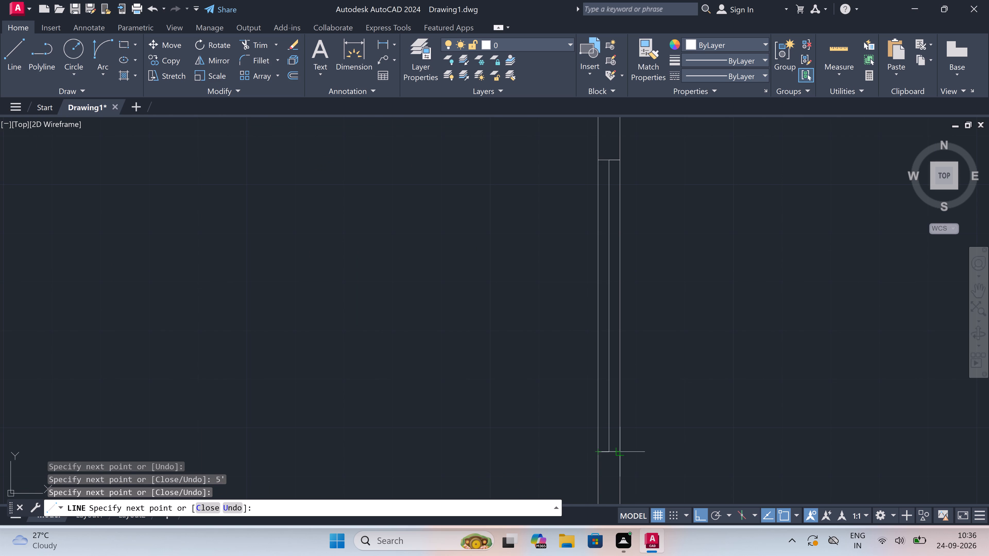
left_click(622, 454)
key("Escape")
Draw a 2' window with end lines and a centre line in the west outer wall of the upper plan's west toilet.
scroll(559, 352, "down", 4)
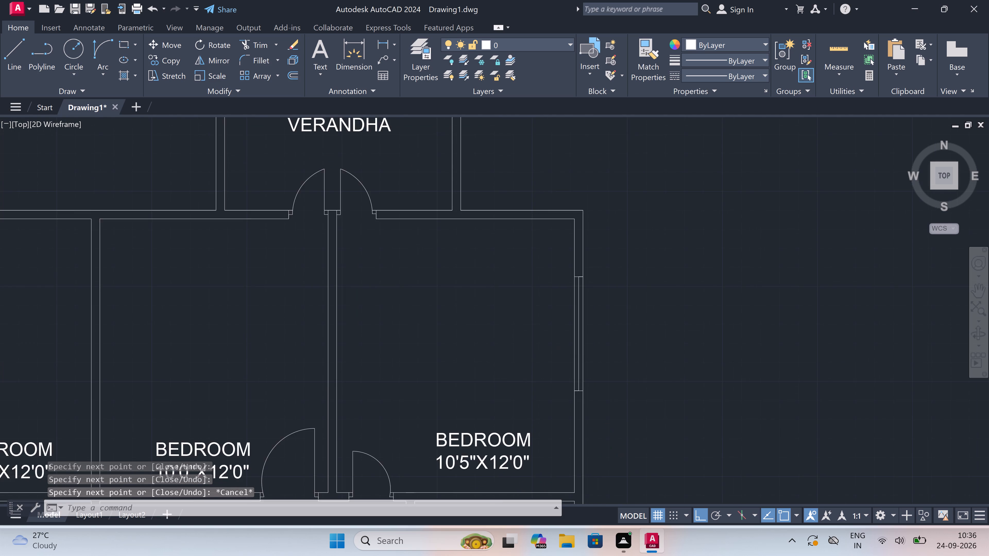
scroll(559, 352, "down", 2)
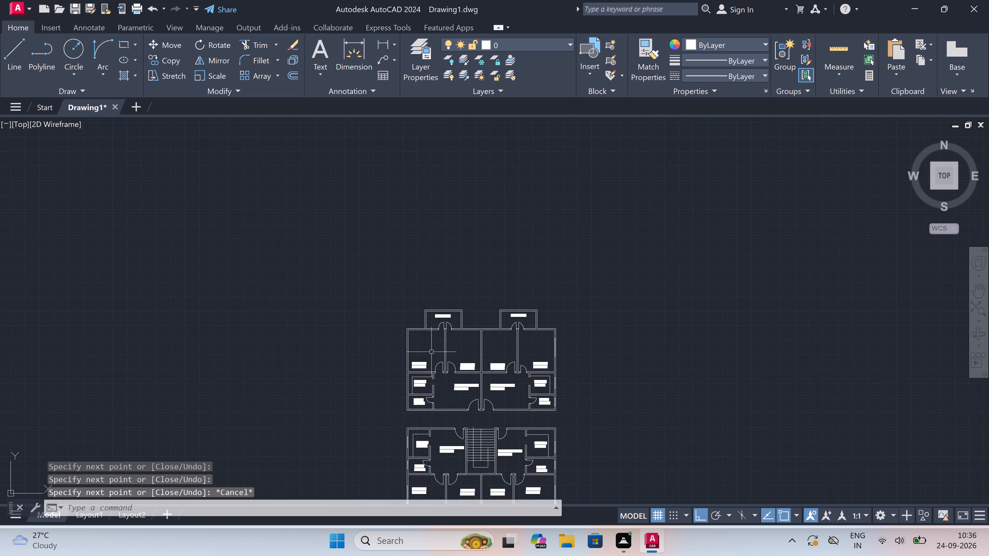
scroll(398, 402, "up", 5)
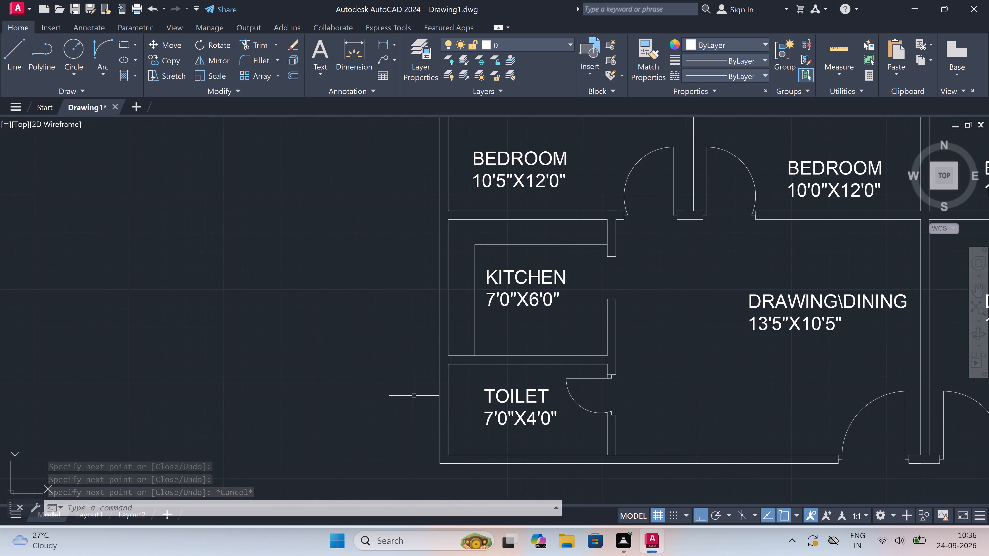
key("space")
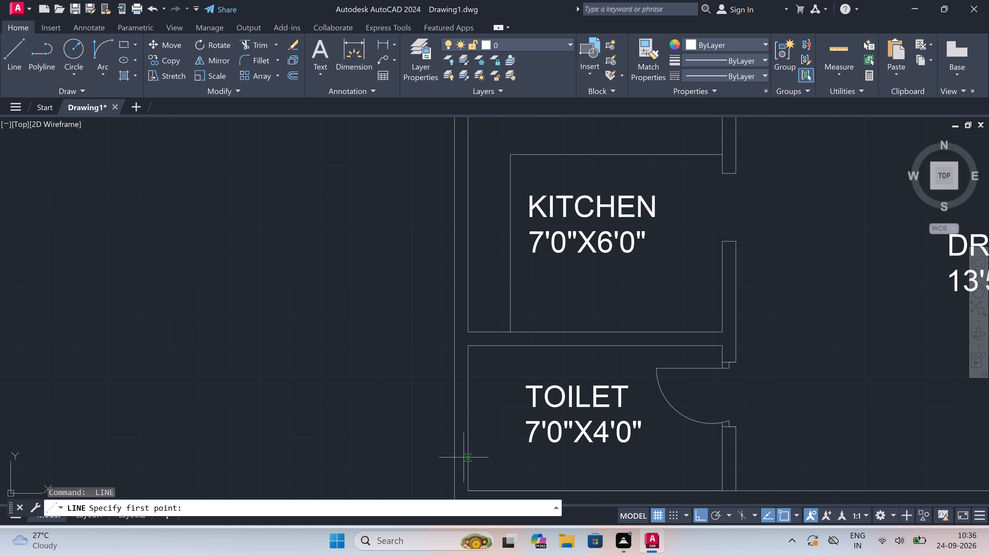
left_click(468, 453)
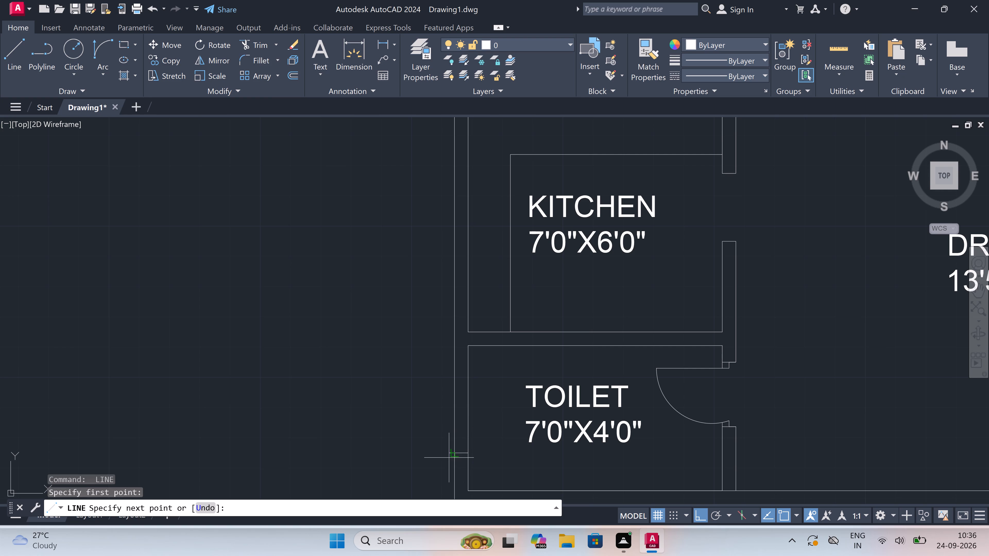
left_click(452, 453)
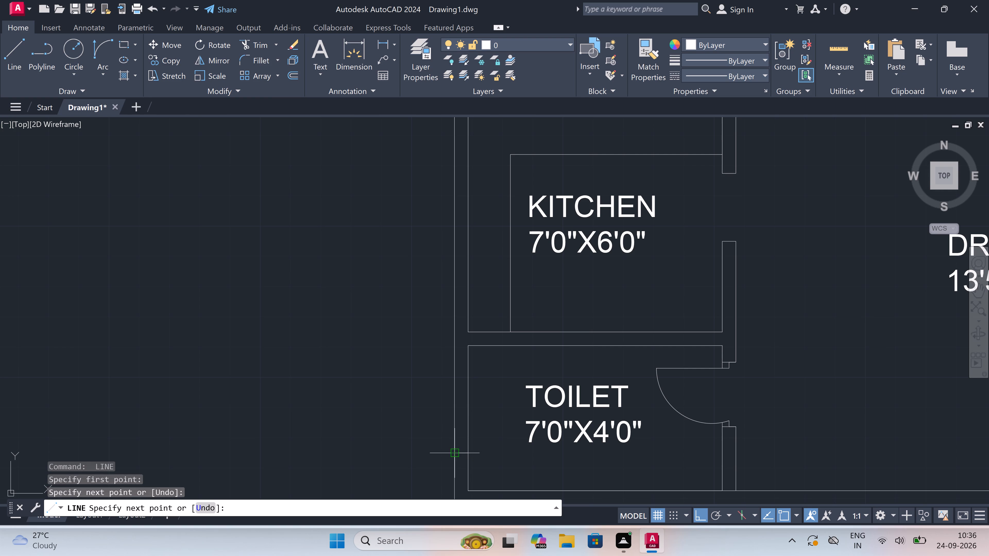
left_click(462, 456)
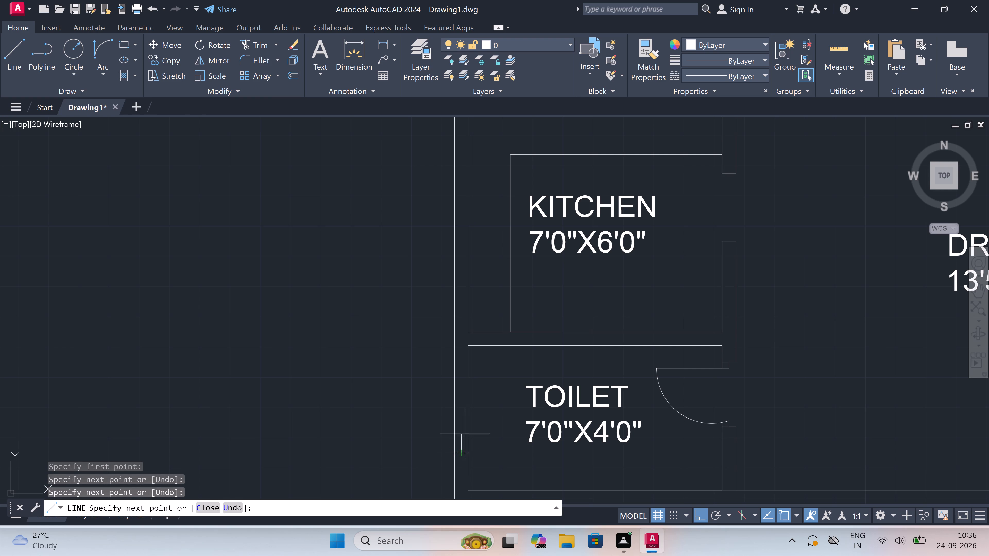
type("2'")
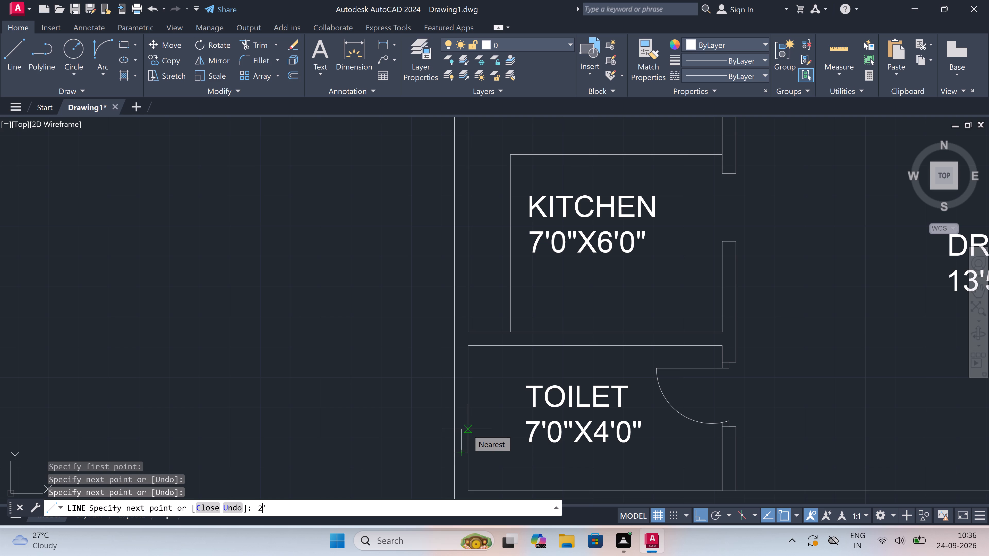
key("space")
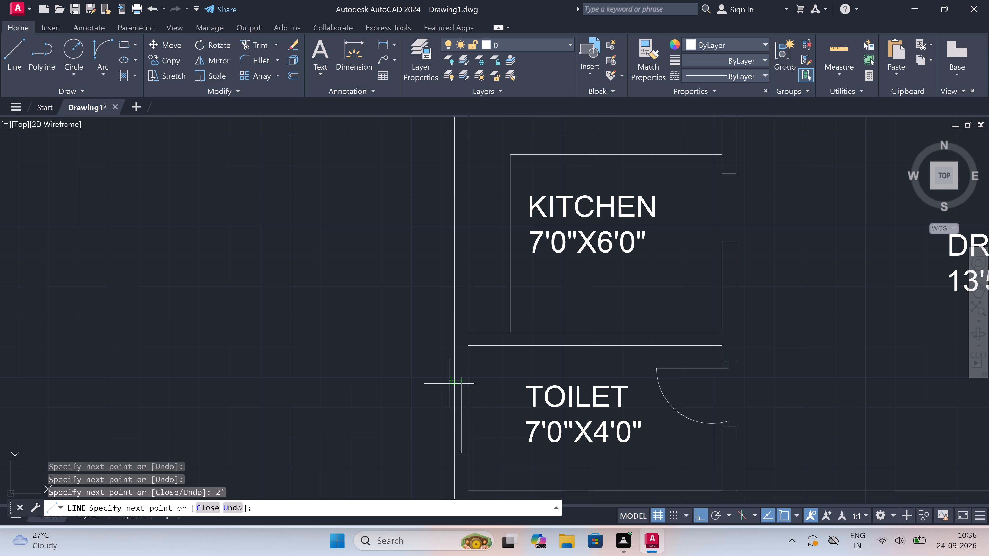
left_click(451, 382)
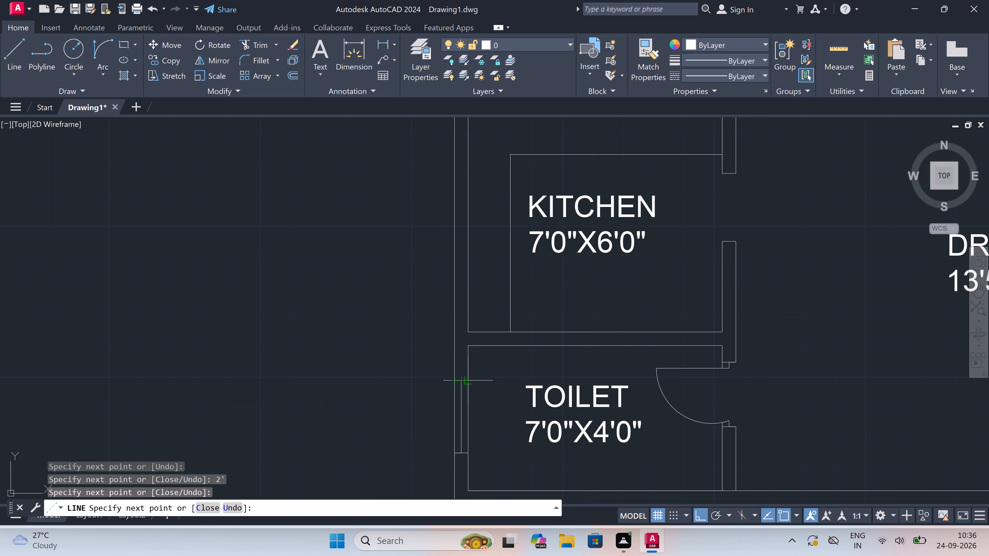
left_click(467, 380)
key("Escape")
Draw a 3' window with end lines and a centre line in the west outer wall of the upper plan's west kitchen.
scroll(467, 380, "down", 2)
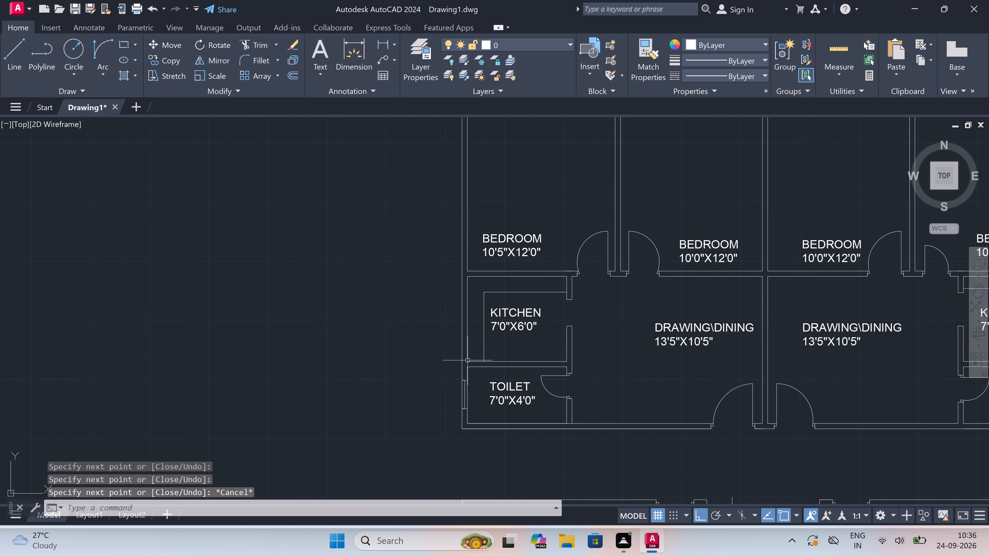
scroll(462, 292, "up", 2)
key("space")
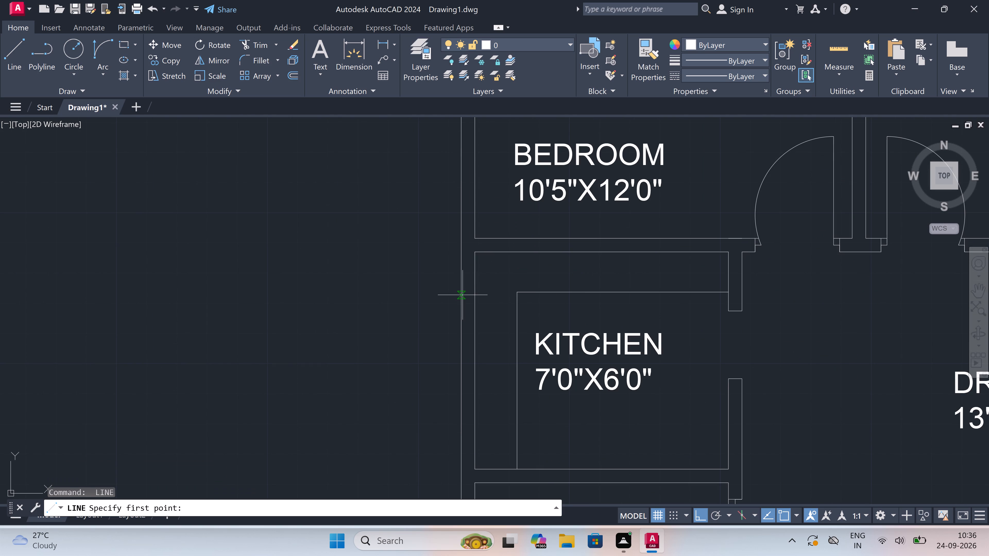
left_click(463, 295)
left_click(471, 295)
left_click(470, 296)
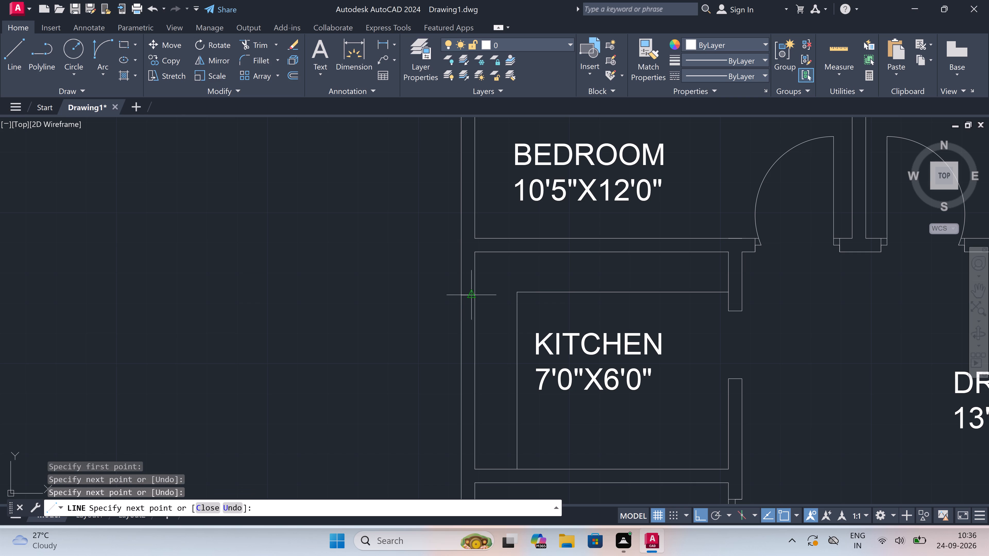
type("3'")
key("space")
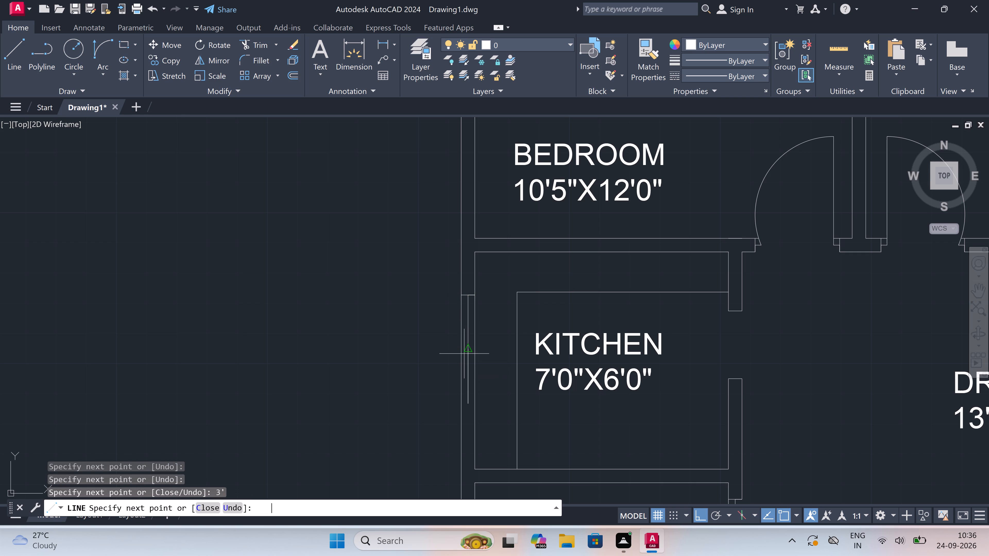
left_click(459, 403)
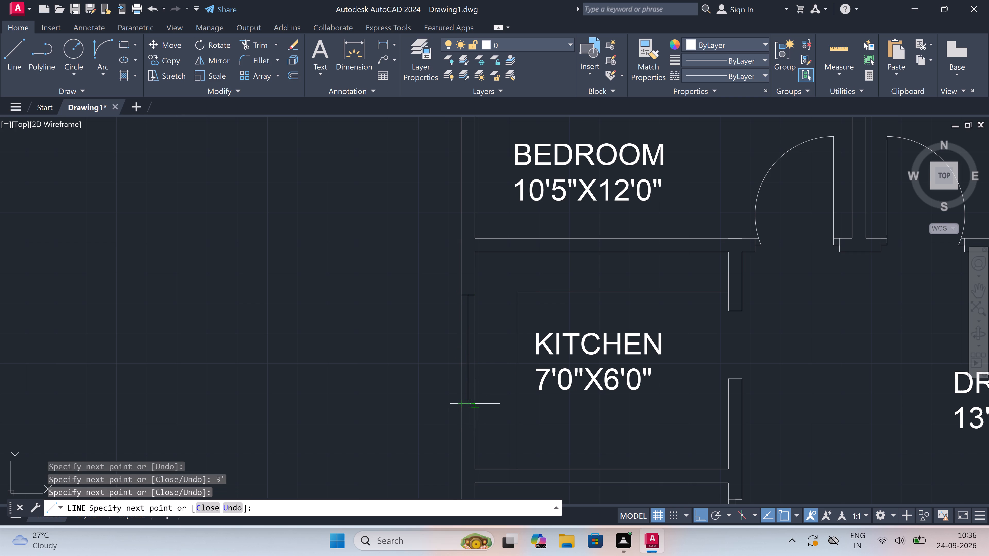
scroll(474, 406, "up", 2)
left_click(473, 403)
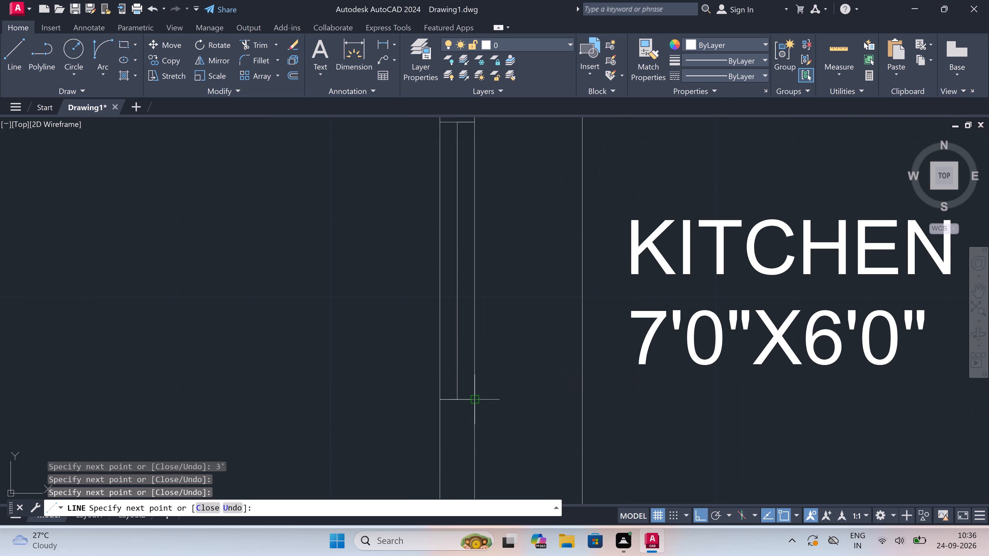
key("Escape")
Draw a 5' window with end lines and a centre line in the west outer wall of the upper plan's westernmost bedroom.
scroll(472, 404, "down", 6)
scroll(462, 327, "up", 3)
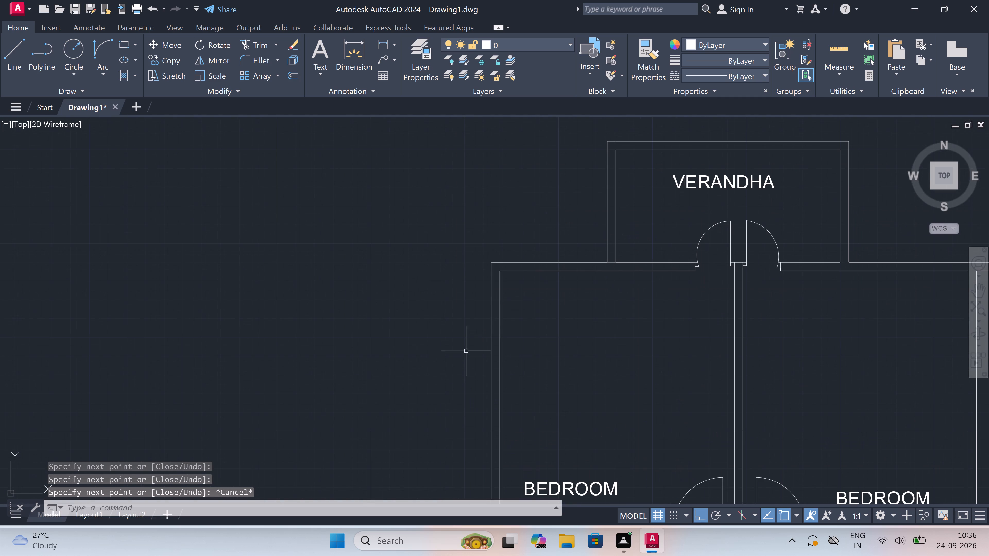
scroll(470, 390, "down", 2)
scroll(470, 420, "up", 3)
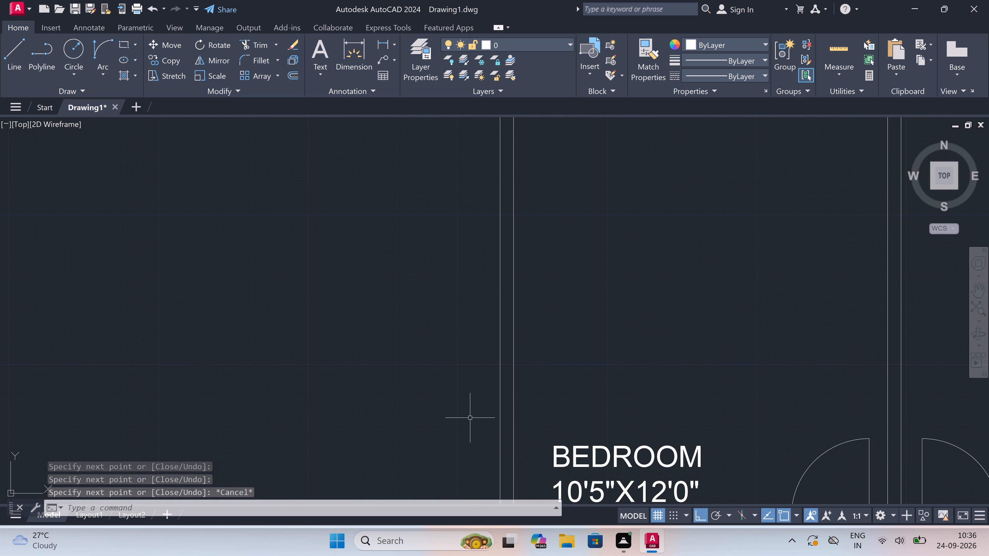
key("space")
scroll(484, 386, "down", 1)
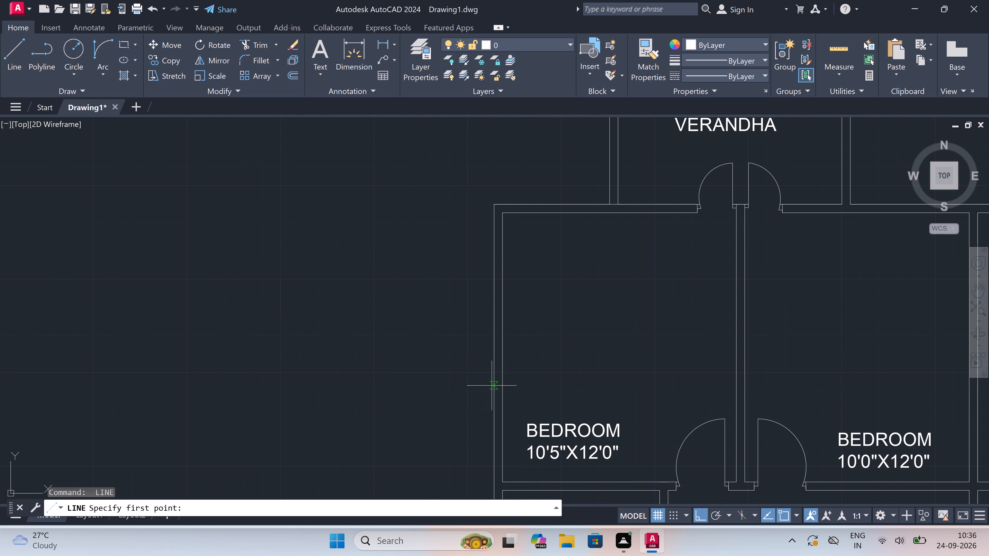
left_click(494, 387)
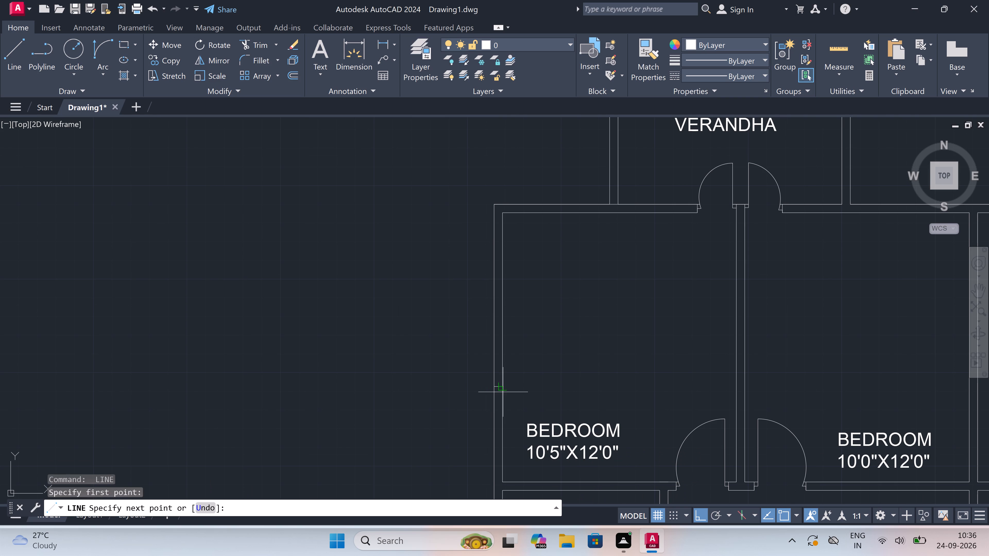
scroll(503, 392, "up", 3)
left_click(502, 369)
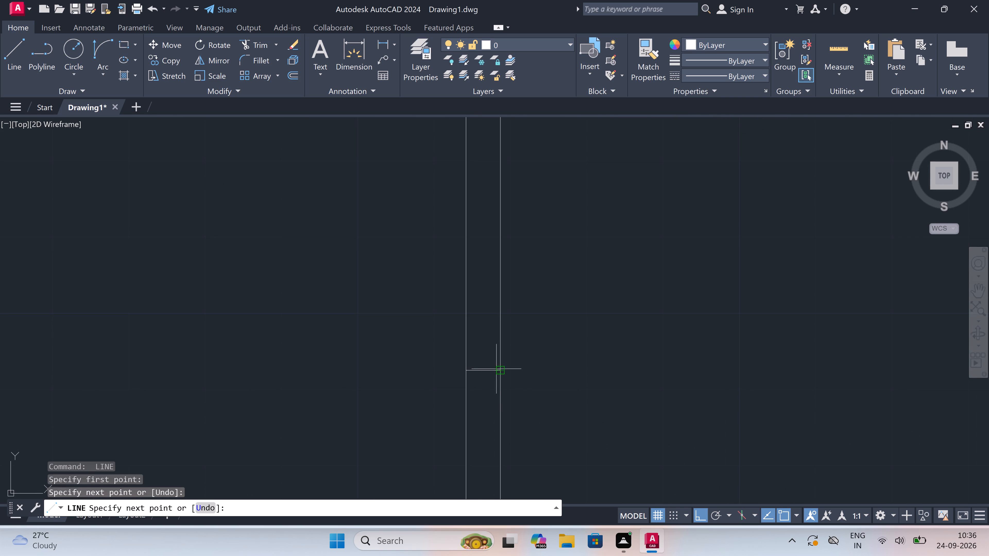
left_click(485, 368)
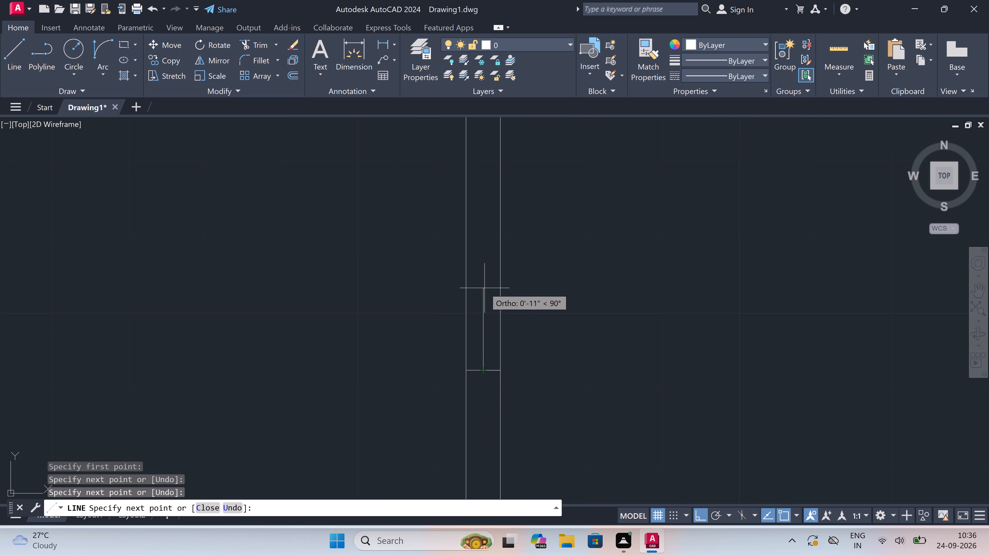
type("5'")
key("space")
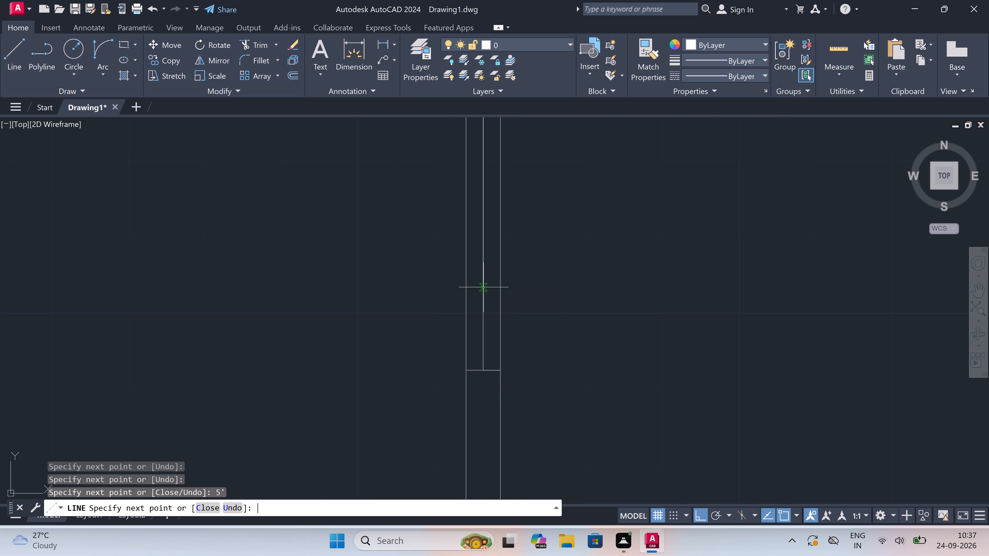
scroll(482, 289, "down", 3)
scroll(479, 153, "up", 3)
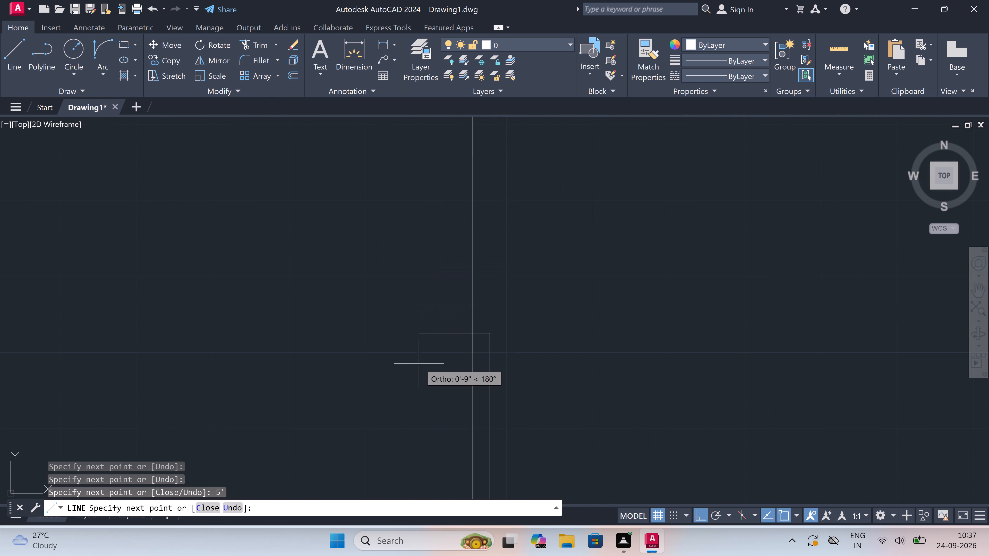
left_click(470, 332)
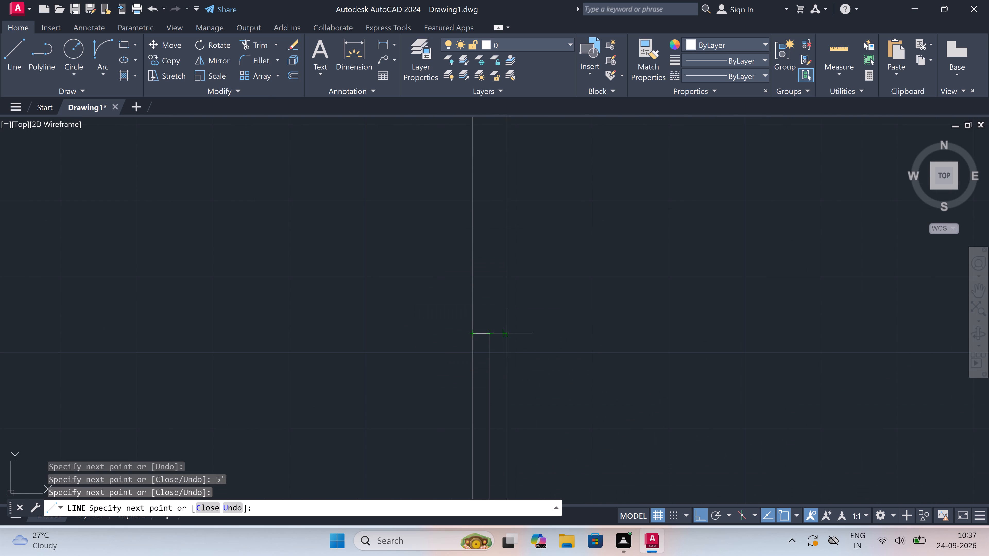
left_click(504, 333)
key("Escape")
Draw a 2' window with end lines and a centre line in the north outer wall of the upper plan's inner west bedroom.
scroll(489, 304, "down", 5)
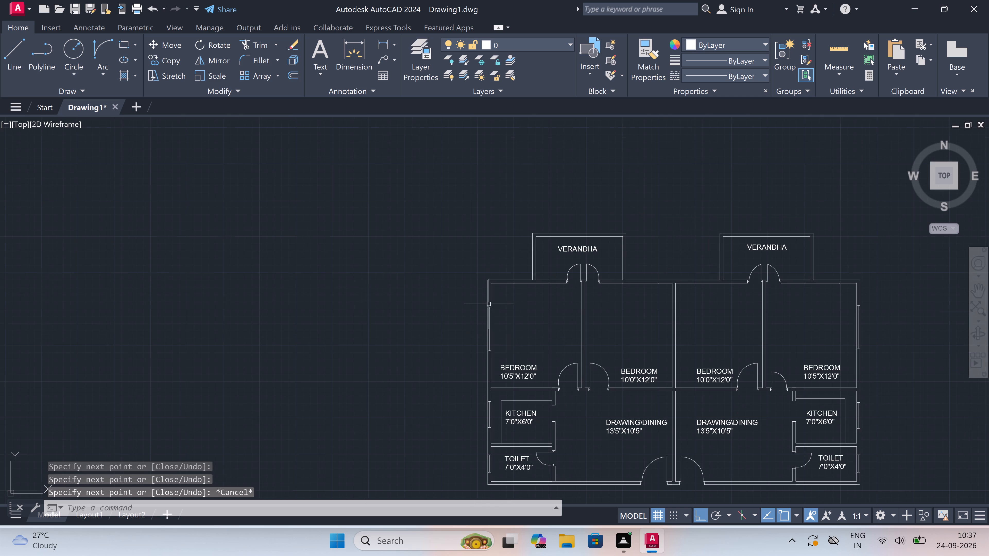
scroll(489, 306, "down", 2)
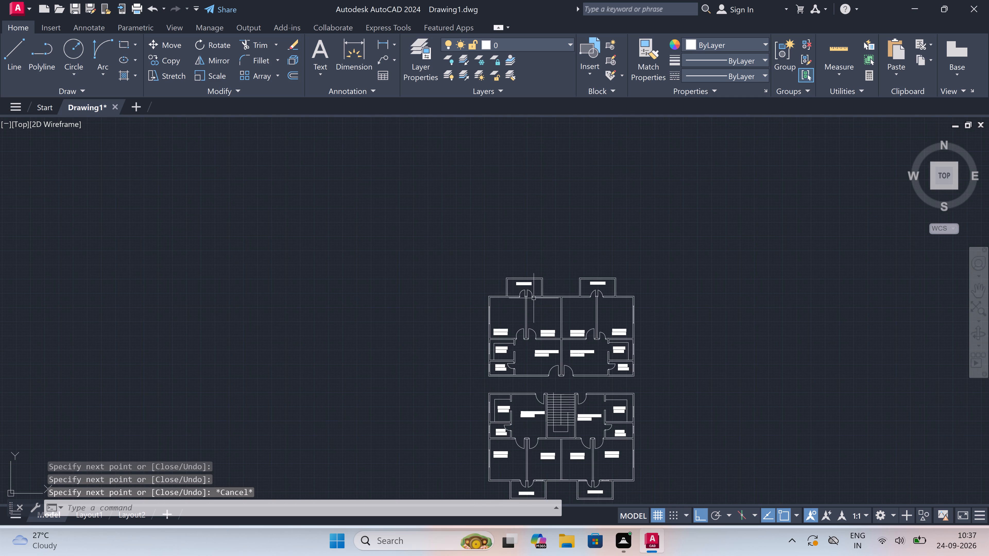
scroll(560, 295, "up", 4)
key("space")
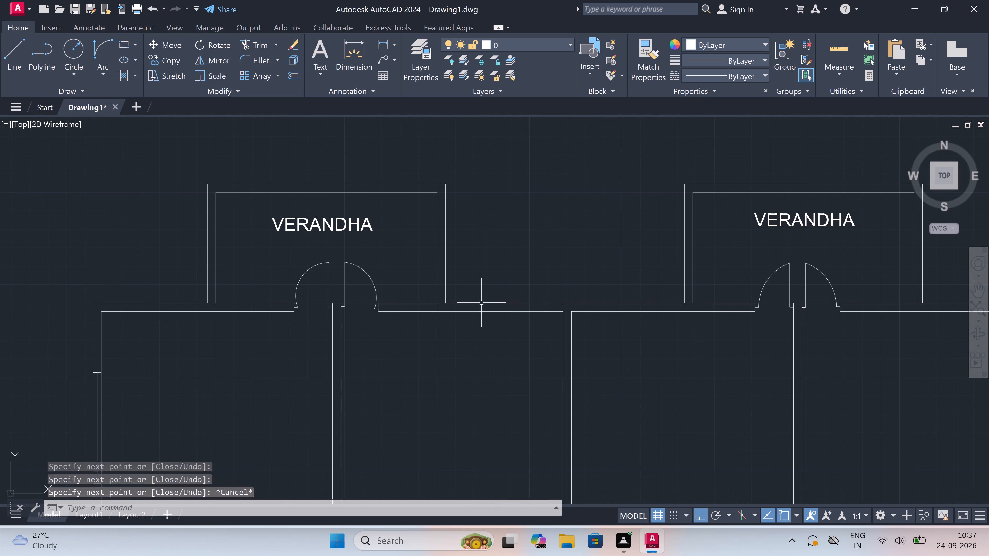
scroll(476, 302, "up", 2)
left_click(458, 302)
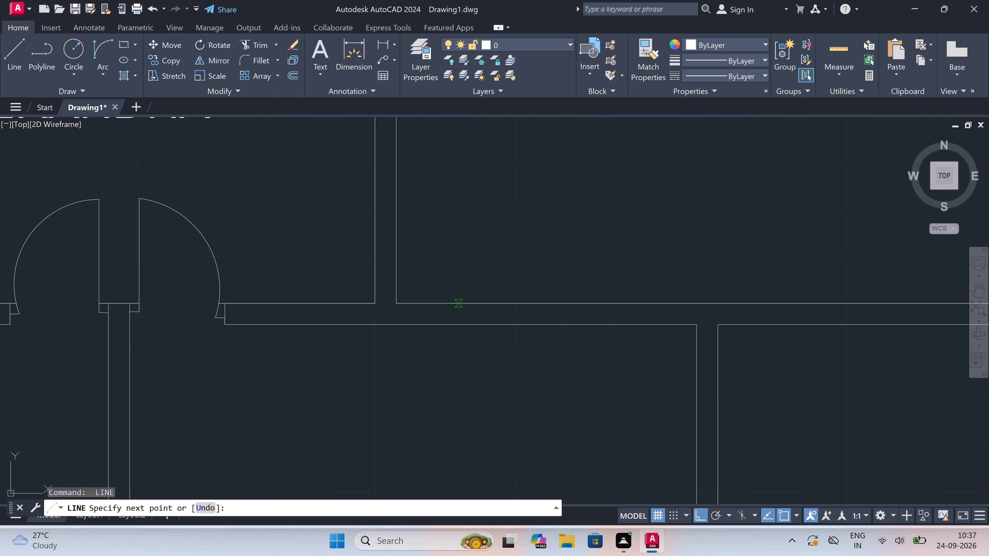
left_click(452, 327)
left_click(456, 317)
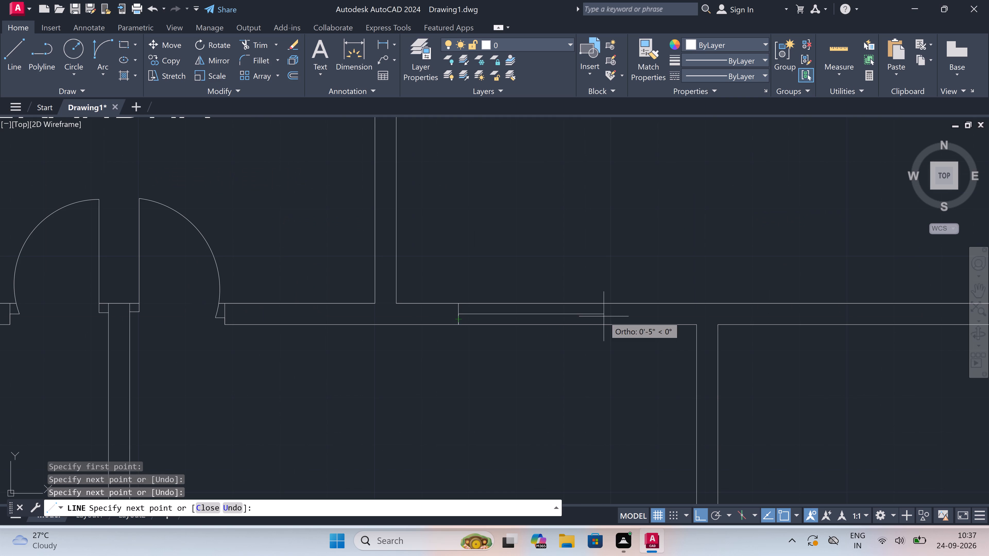
key("2")
key("apostrophe")
key("space")
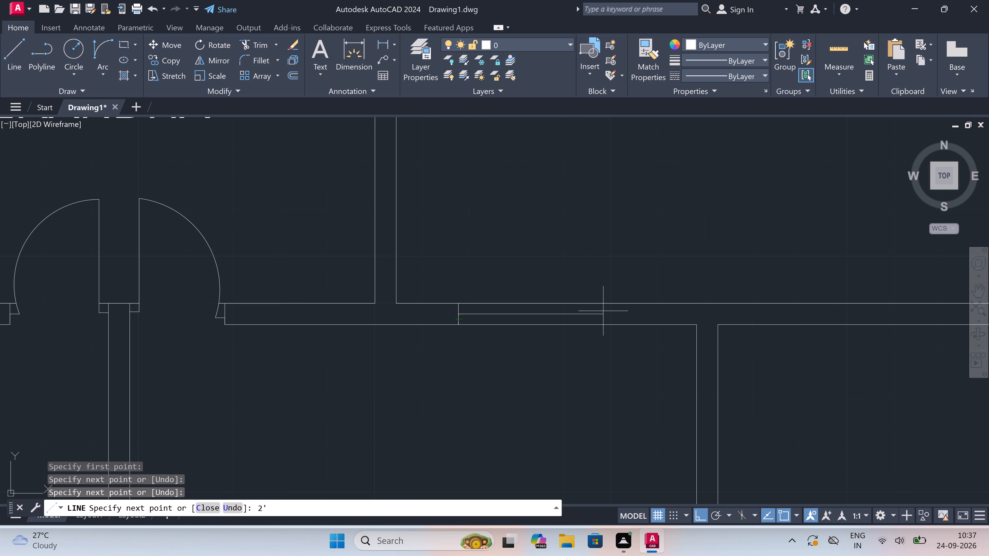
left_click(568, 304)
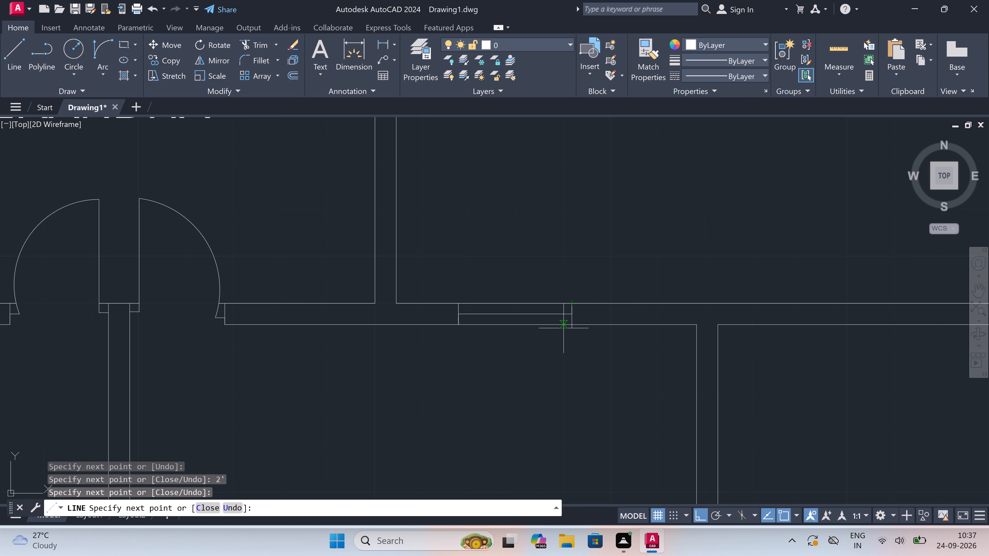
left_click(564, 328)
key("ctrl+z")
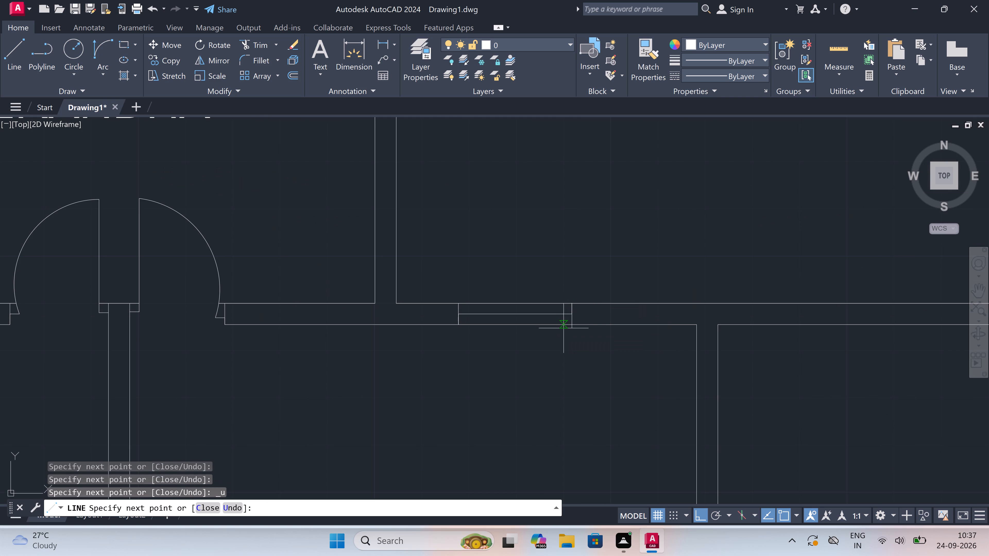
scroll(564, 328, "up", 2)
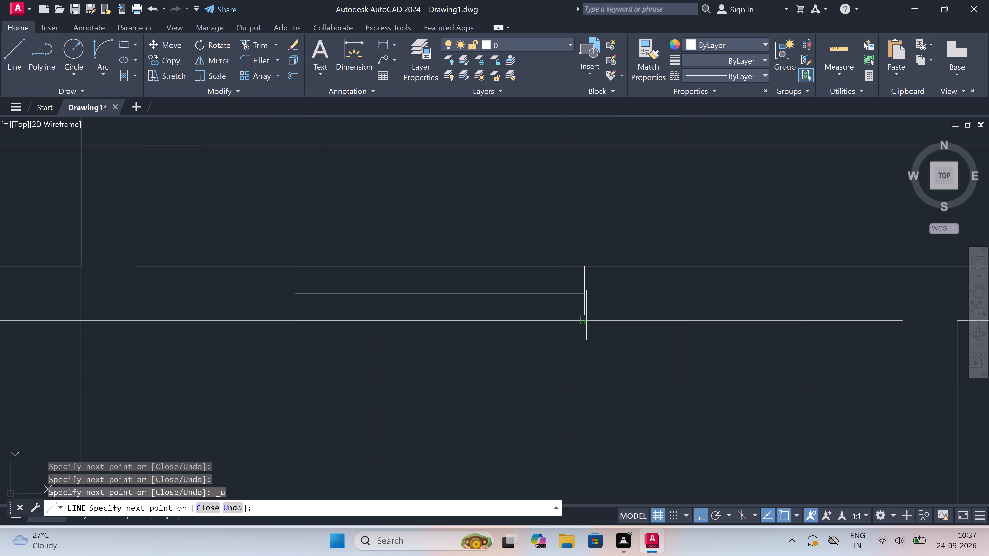
left_click(581, 320)
key("Escape")
Draw a 2' window with end lines and a centre line in the north outer wall of the upper plan's inner east bedroom.
scroll(564, 320, "down", 3)
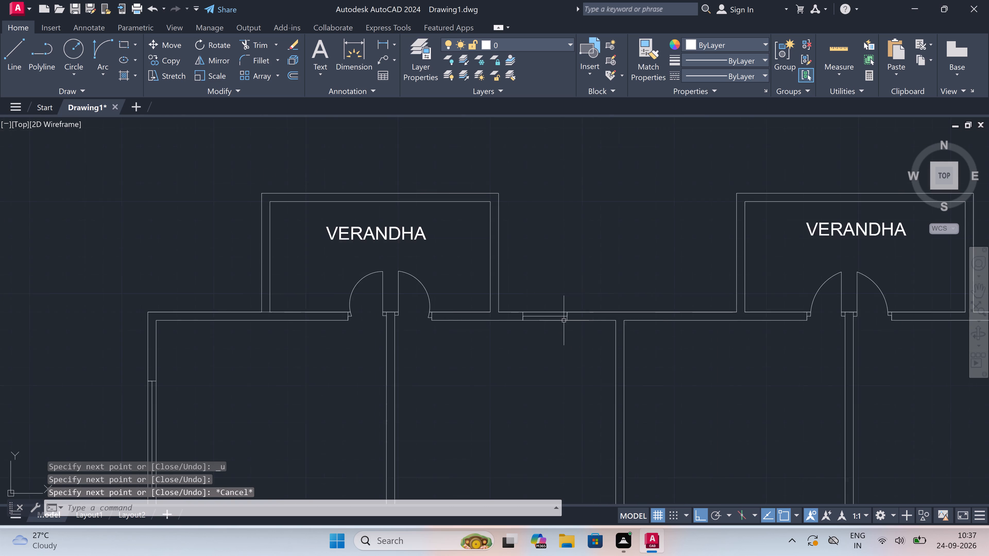
scroll(564, 320, "down", 3)
scroll(597, 313, "up", 1)
scroll(623, 309, "up", 3)
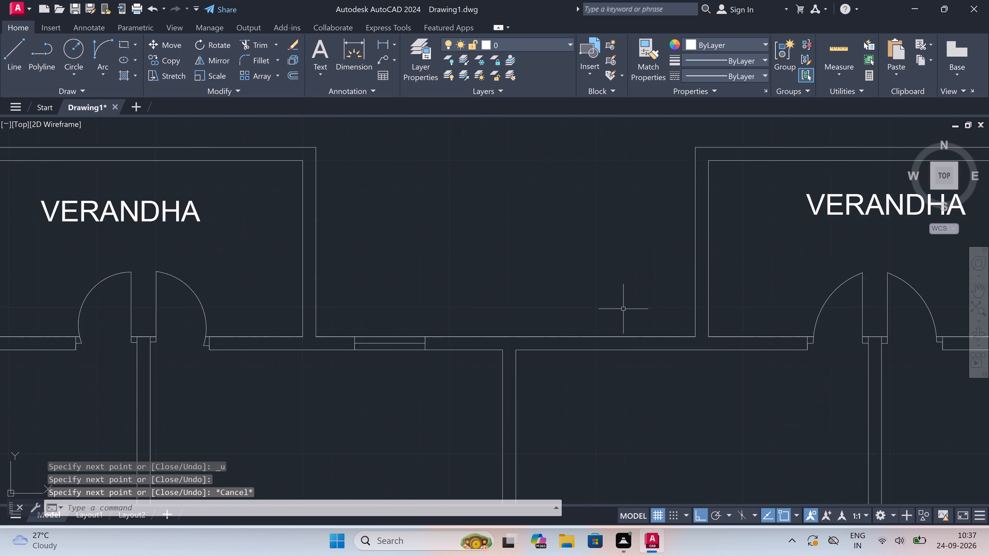
key("space")
left_click(518, 351)
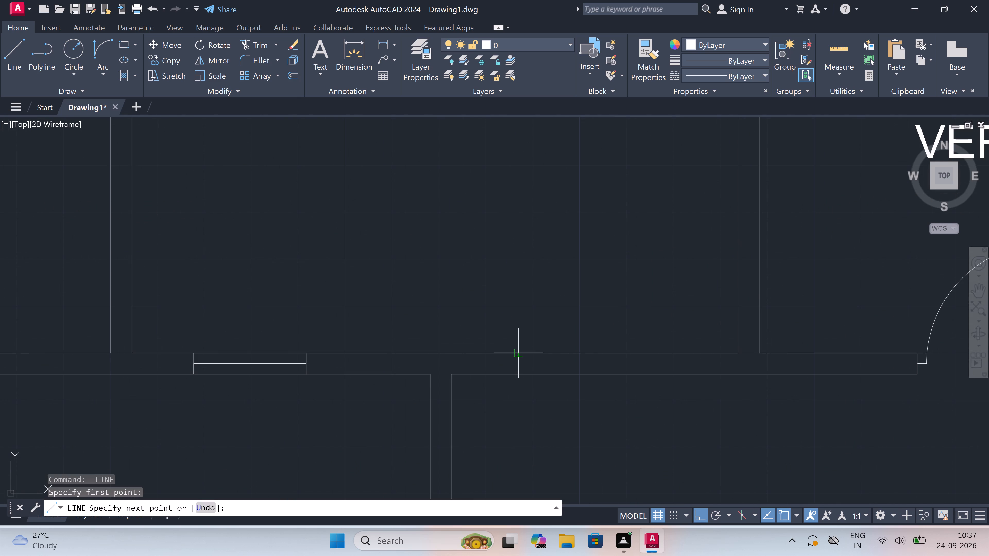
left_click(513, 369)
left_click_drag(518, 362, 522, 361)
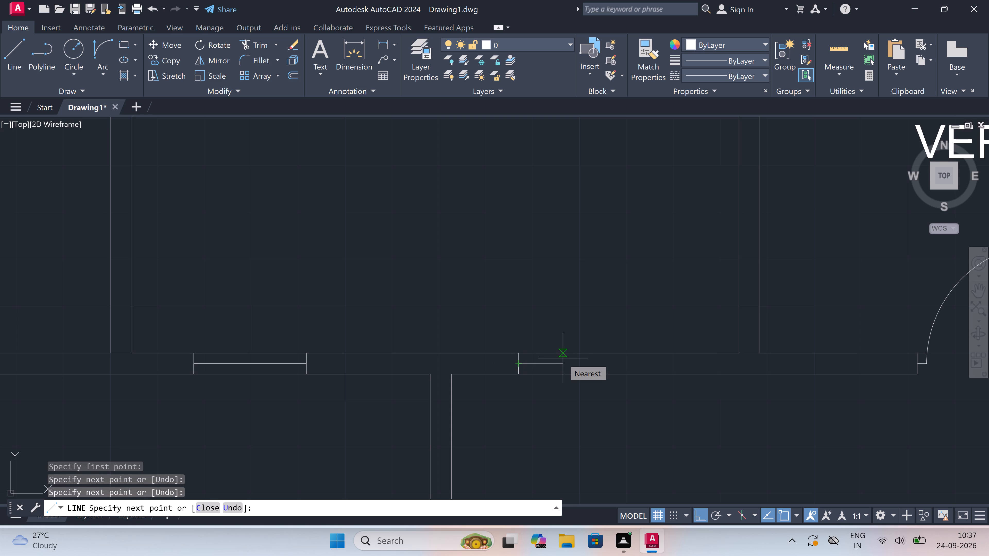
type("2'")
key("space")
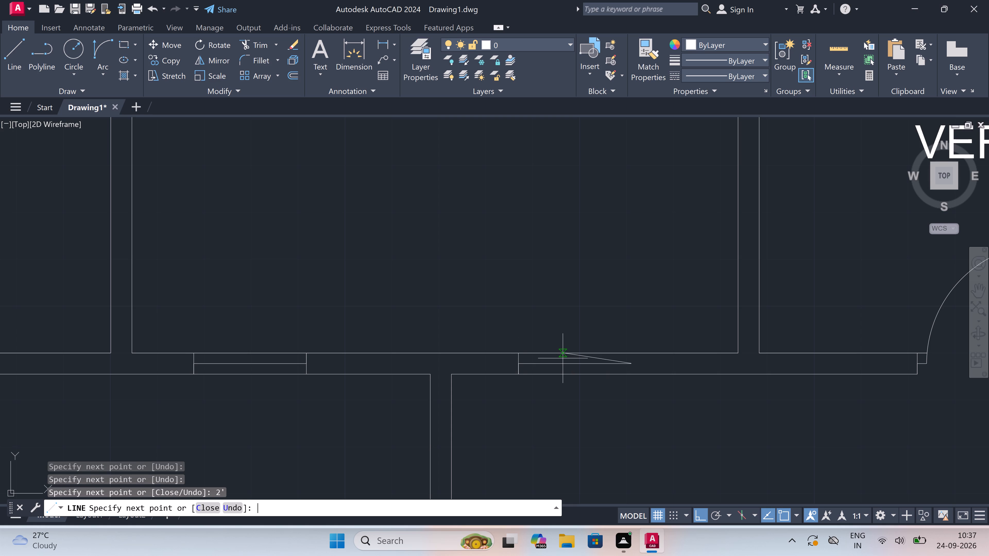
left_click(632, 355)
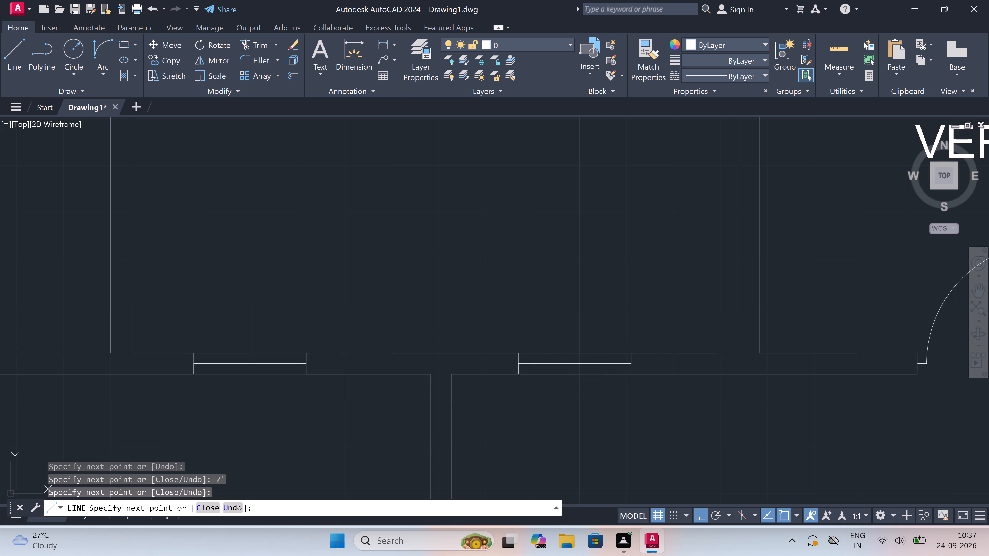
left_click(633, 375)
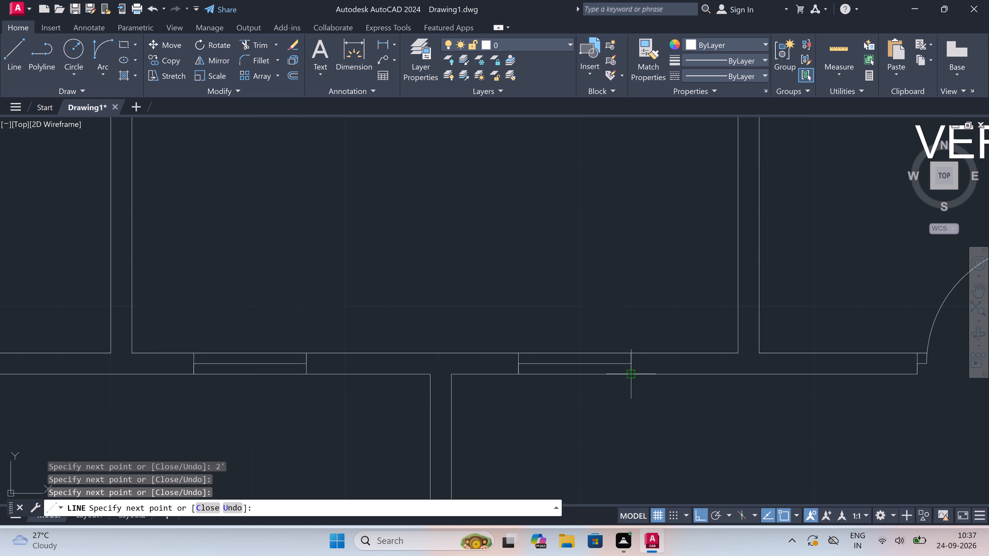
key("Escape")
Draw a 5' window with end lines and a centre line in the south outer wall of the upper plan's west drawing/dining room.
scroll(585, 322, "down", 5)
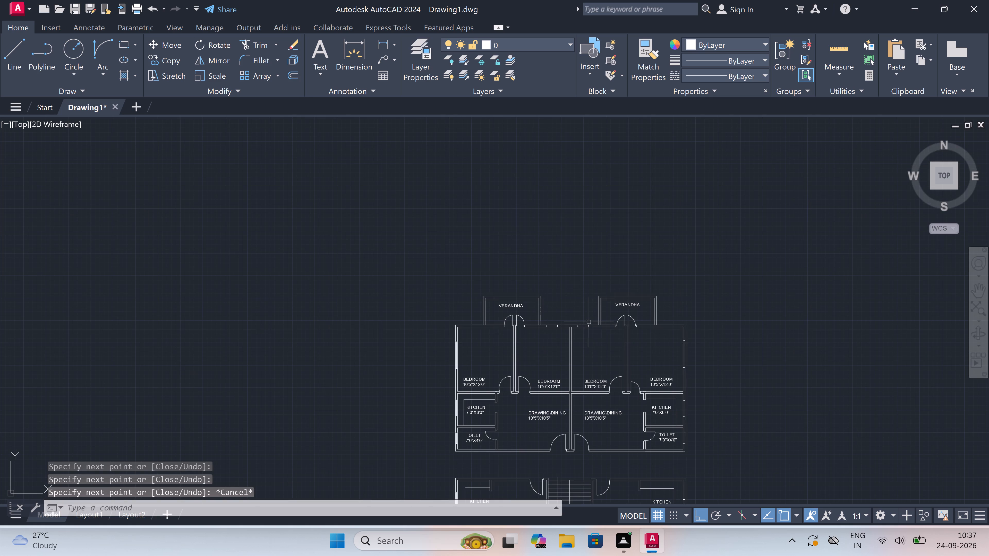
scroll(614, 321, "up", 3)
scroll(614, 321, "down", 1)
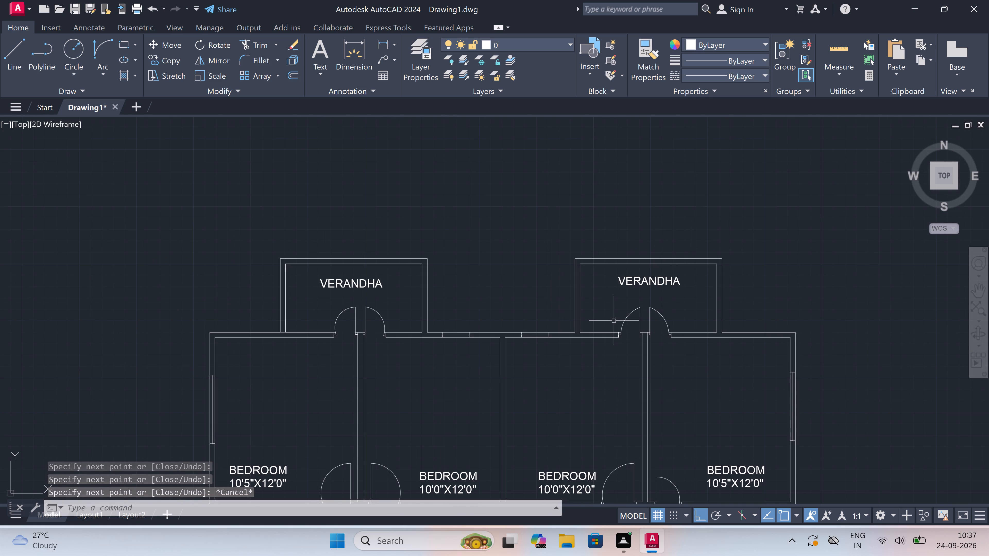
scroll(591, 299, "down", 5)
scroll(592, 347, "up", 5)
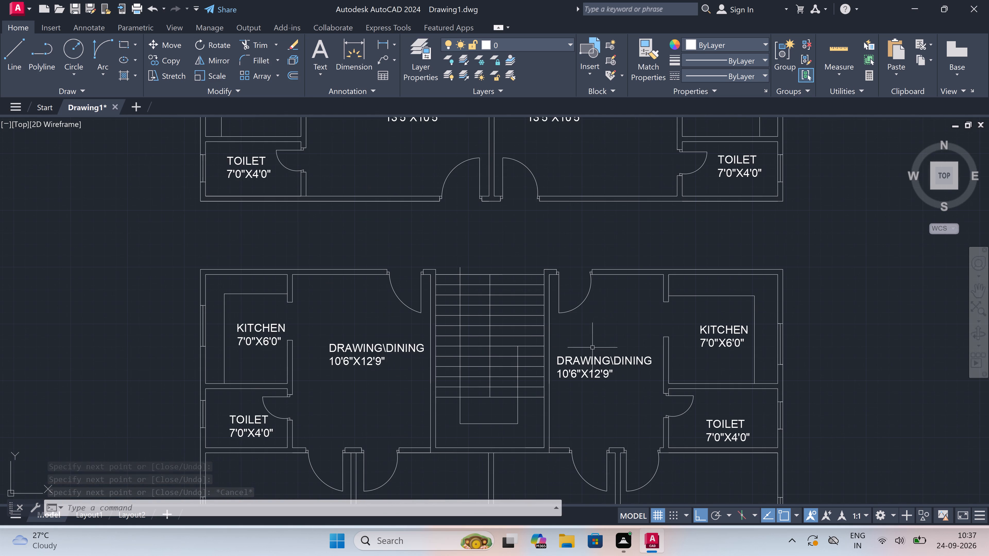
scroll(592, 347, "down", 3)
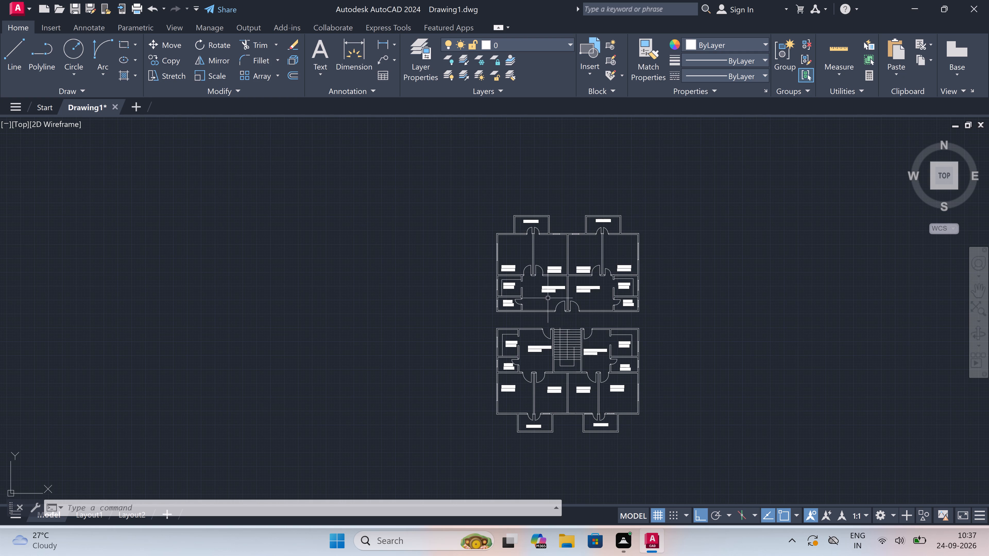
scroll(546, 298, "up", 4)
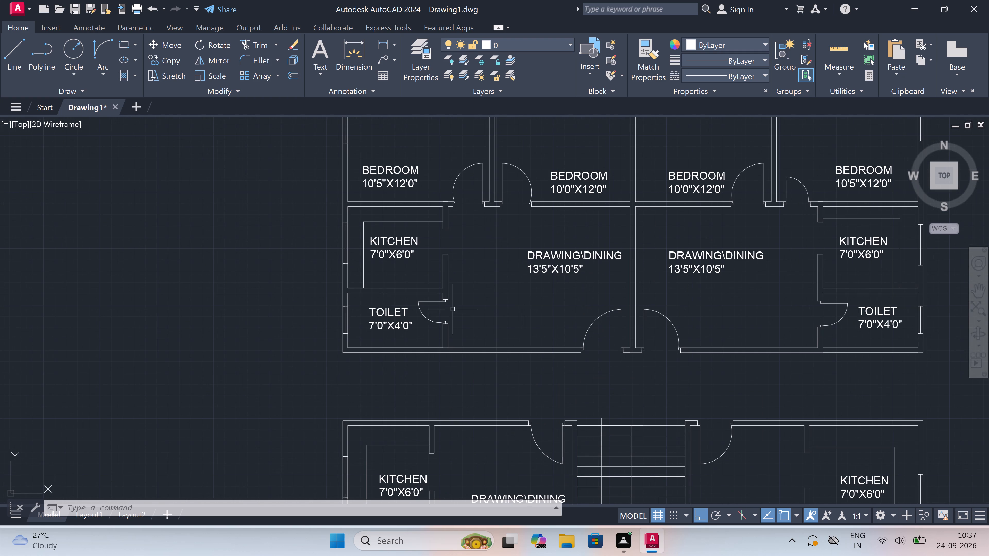
scroll(460, 318, "up", 1)
key("space")
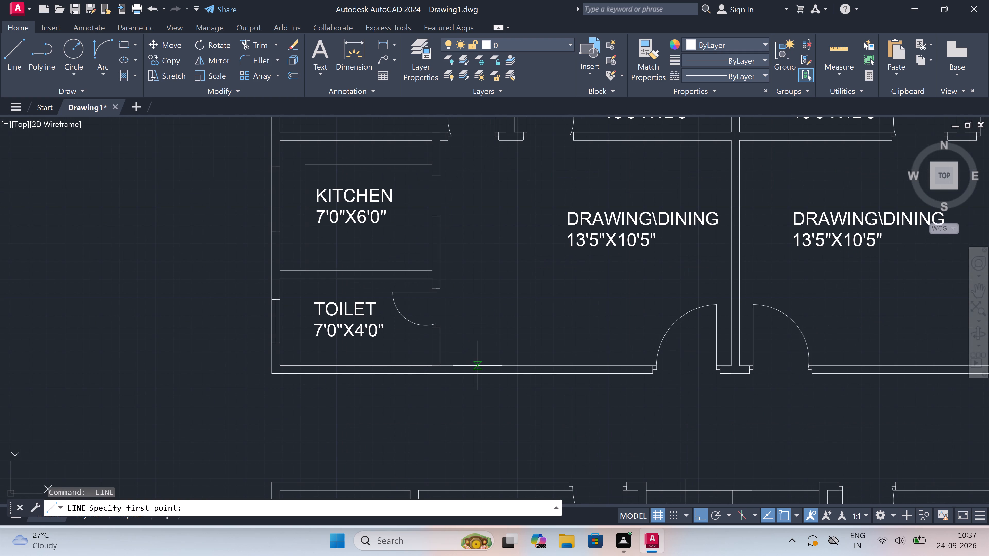
left_click(477, 365)
scroll(476, 376, "up", 4)
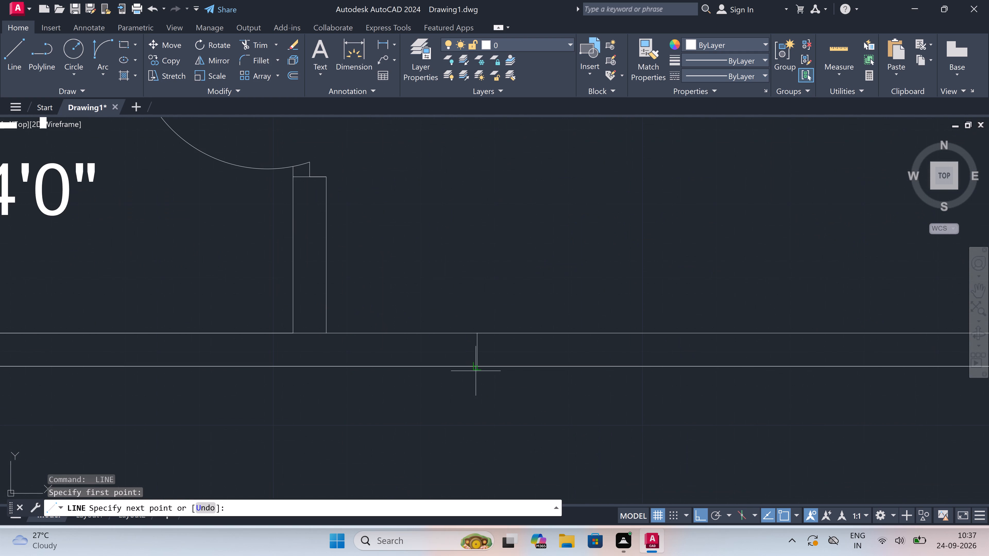
left_click(476, 363)
left_click_drag(478, 351, 489, 351)
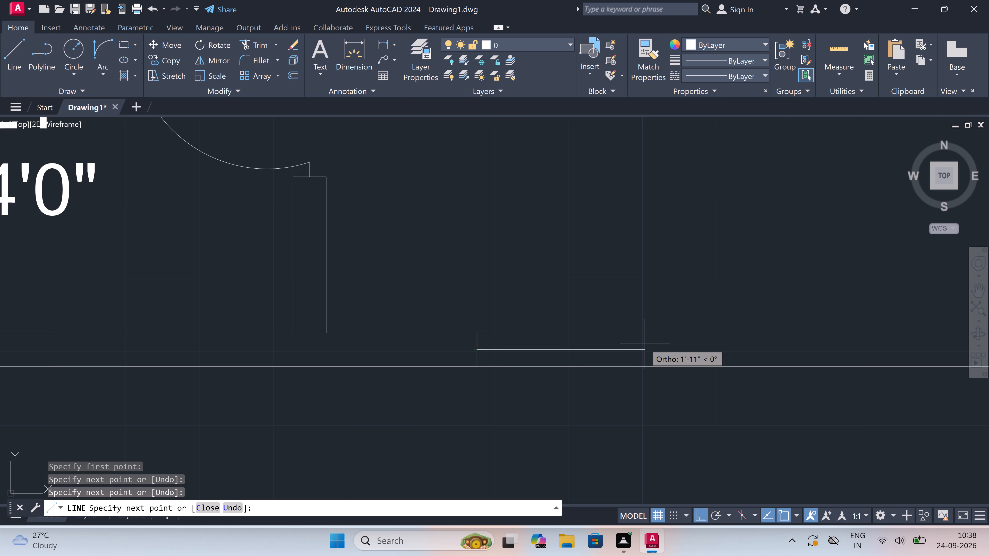
type("5'")
key("space")
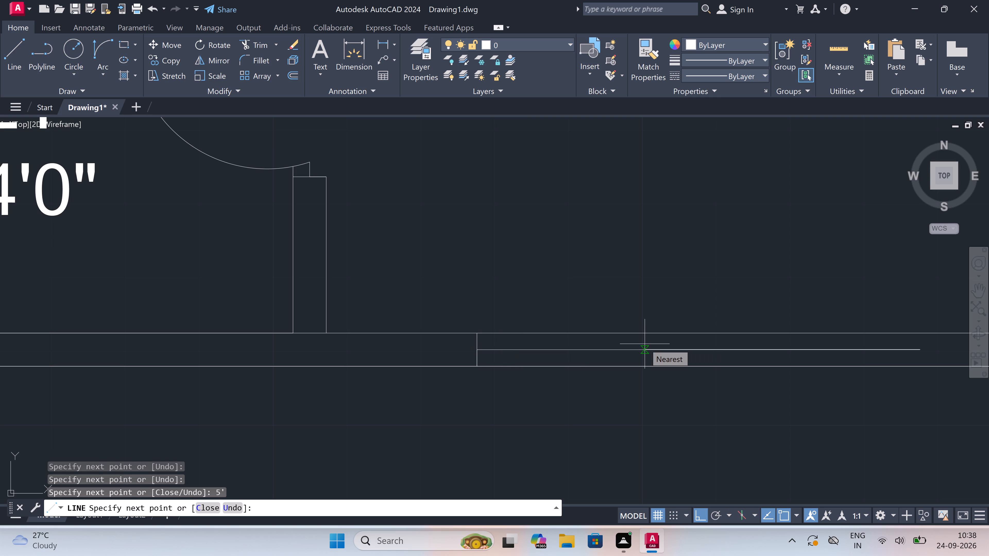
scroll(811, 359, "down", 5)
scroll(839, 345, "up", 1)
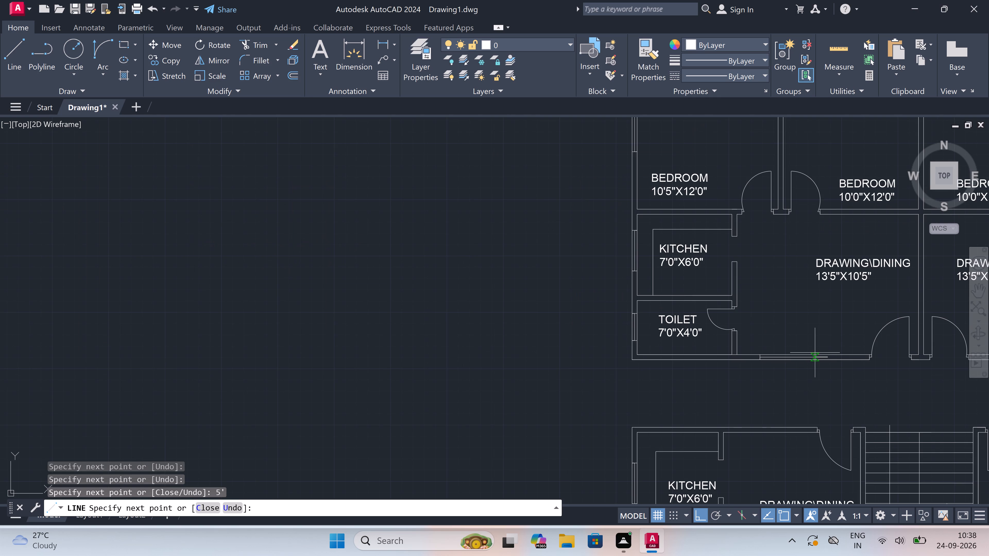
scroll(839, 343, "up", 2)
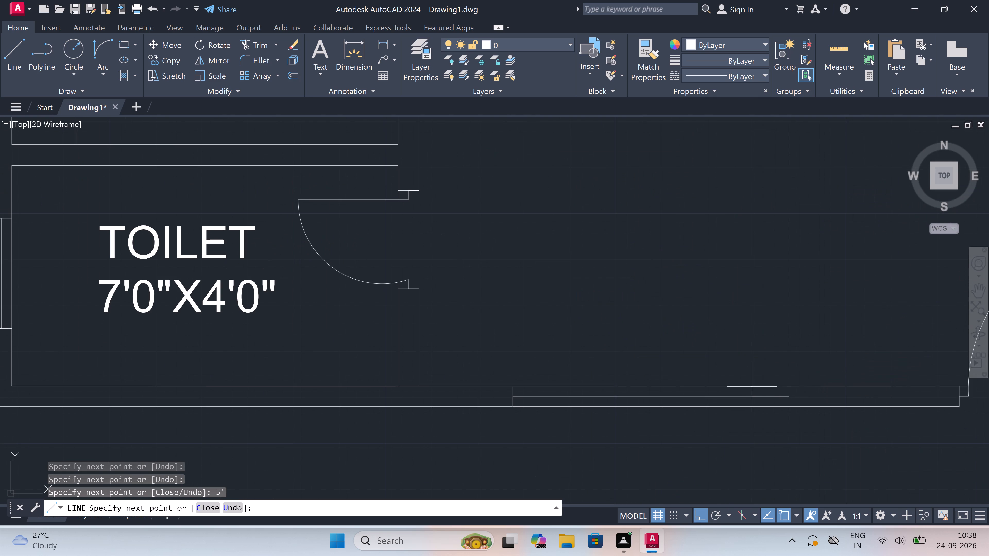
left_click(785, 386)
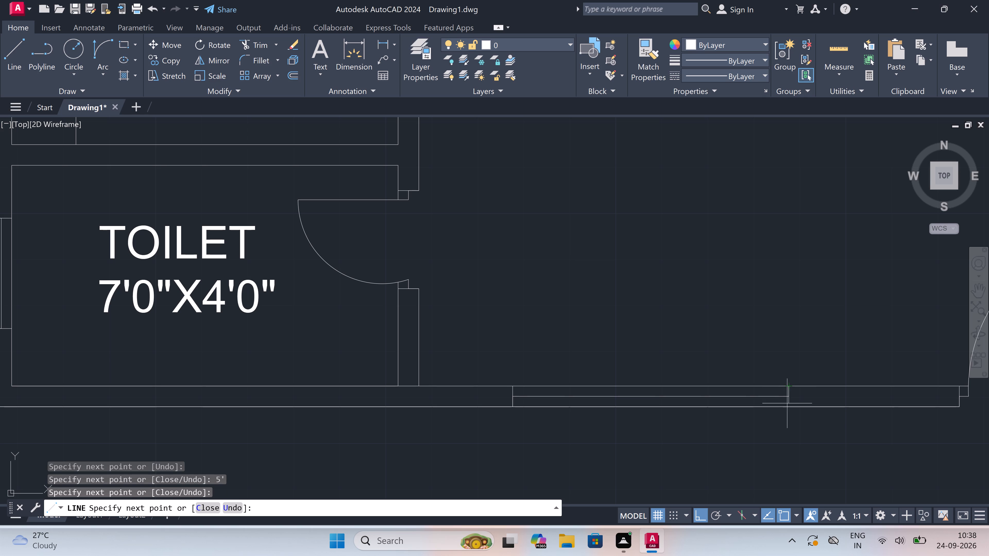
left_click(786, 411)
key("Escape")
Draw a 5' window with end lines and a centre line in the south outer wall of the upper plan's east drawing/dining room.
scroll(575, 380, "down", 2)
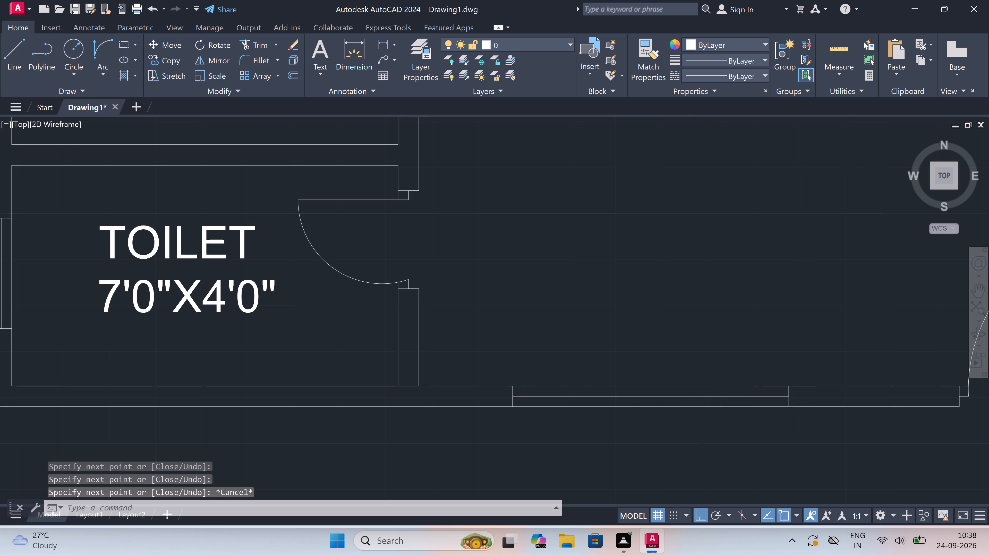
scroll(575, 380, "down", 4)
scroll(674, 376, "up", 3)
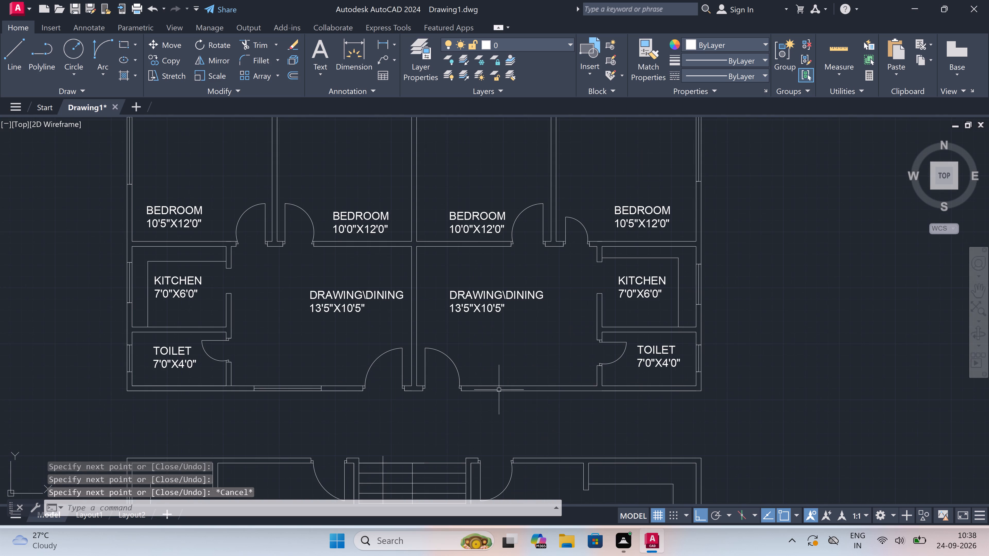
scroll(500, 386, "up", 1)
key("space")
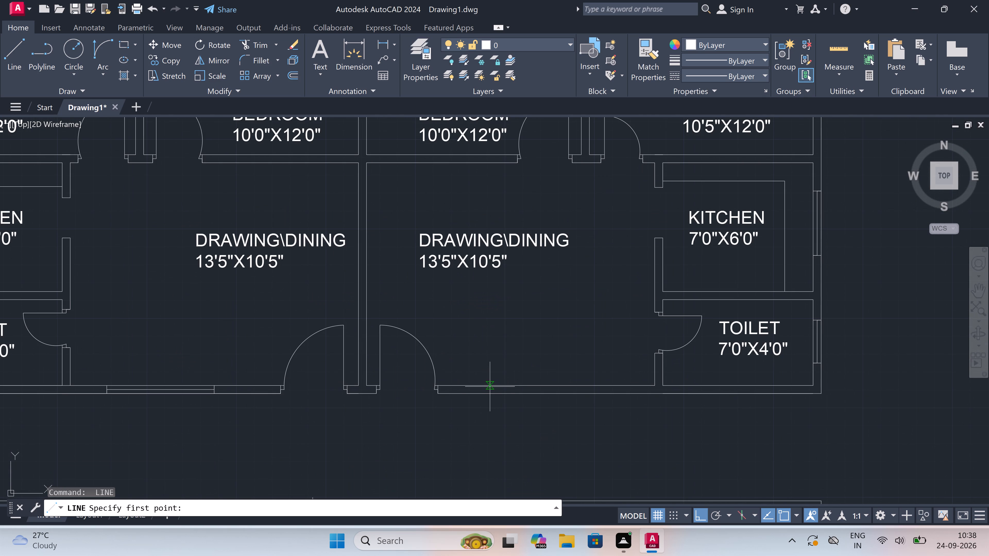
left_click(499, 386)
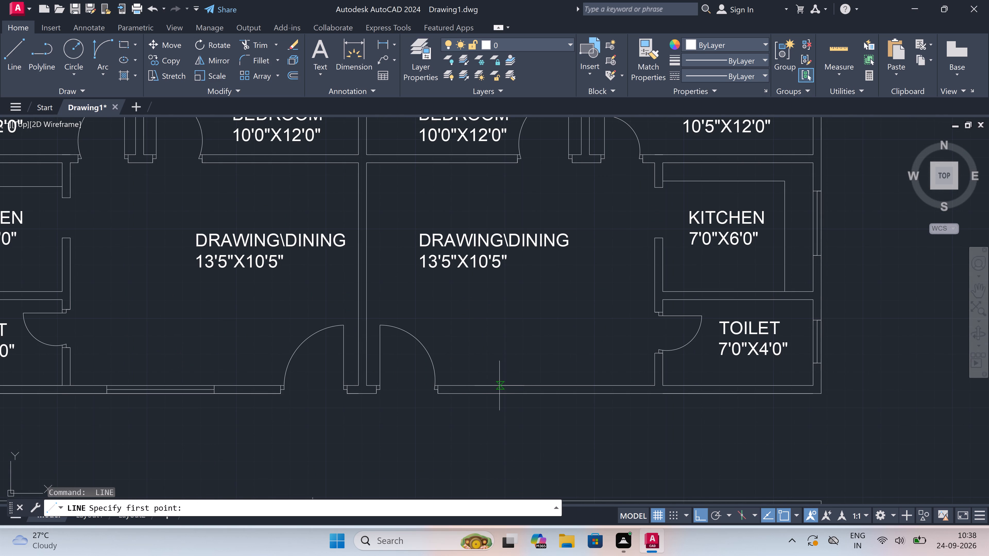
scroll(499, 395, "up", 4)
left_click(500, 386)
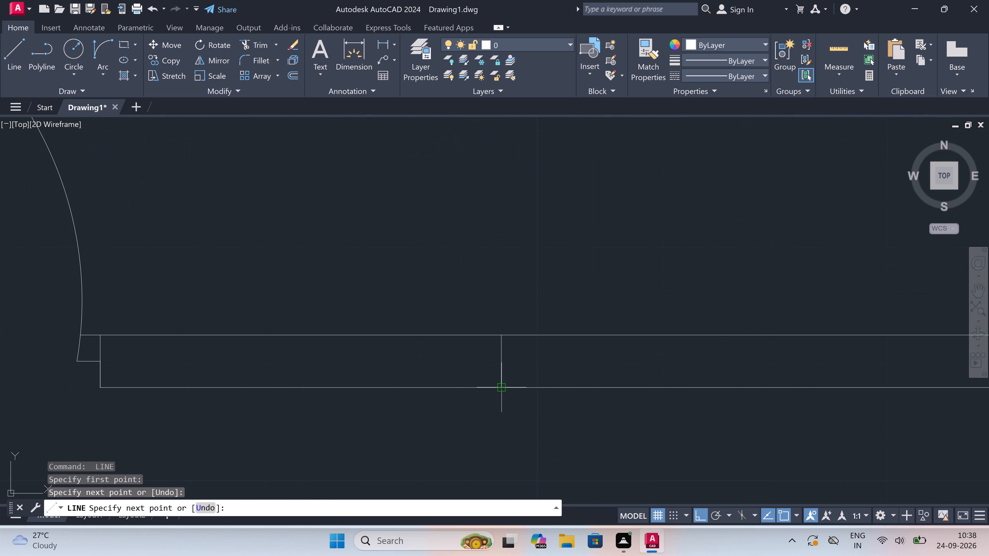
left_click(501, 364)
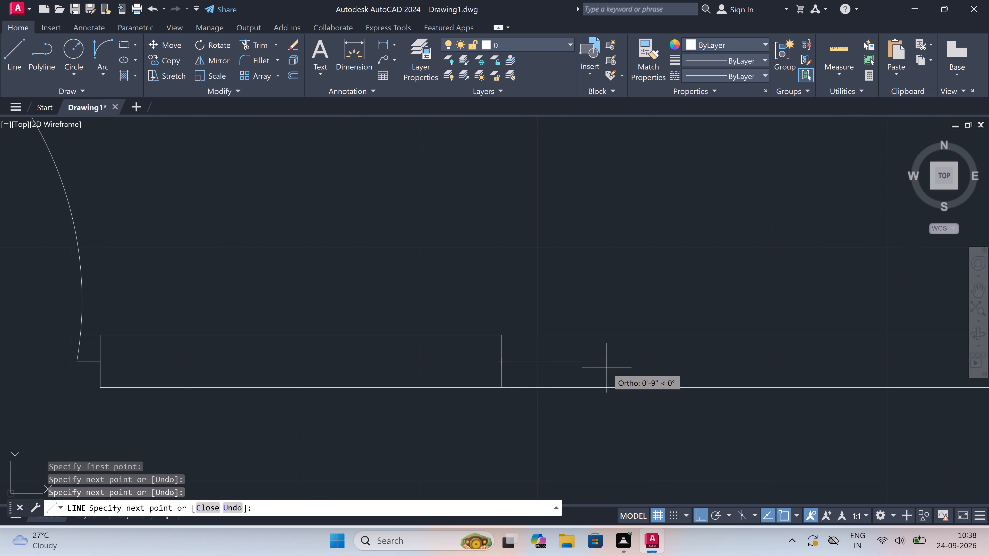
type("5'")
key("space")
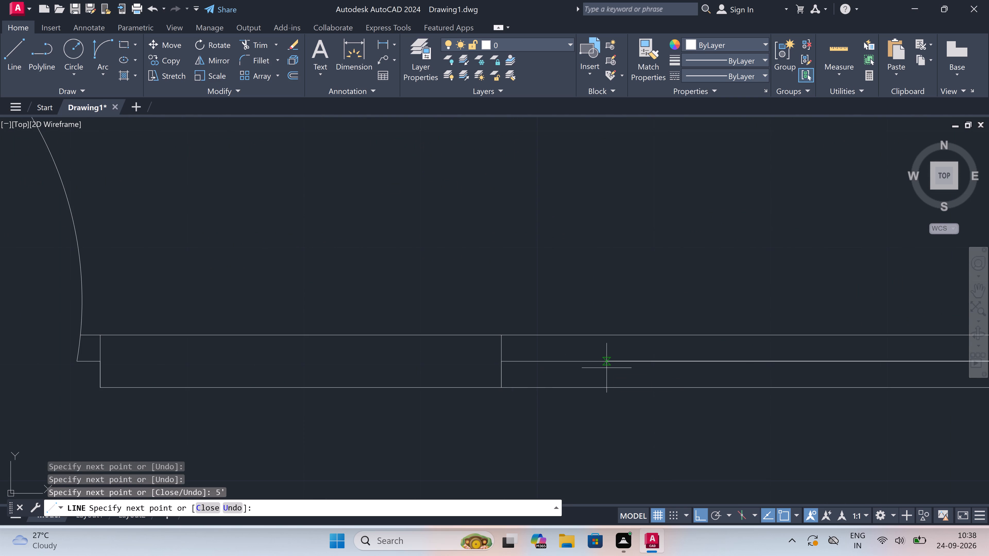
scroll(607, 368, "down", 3)
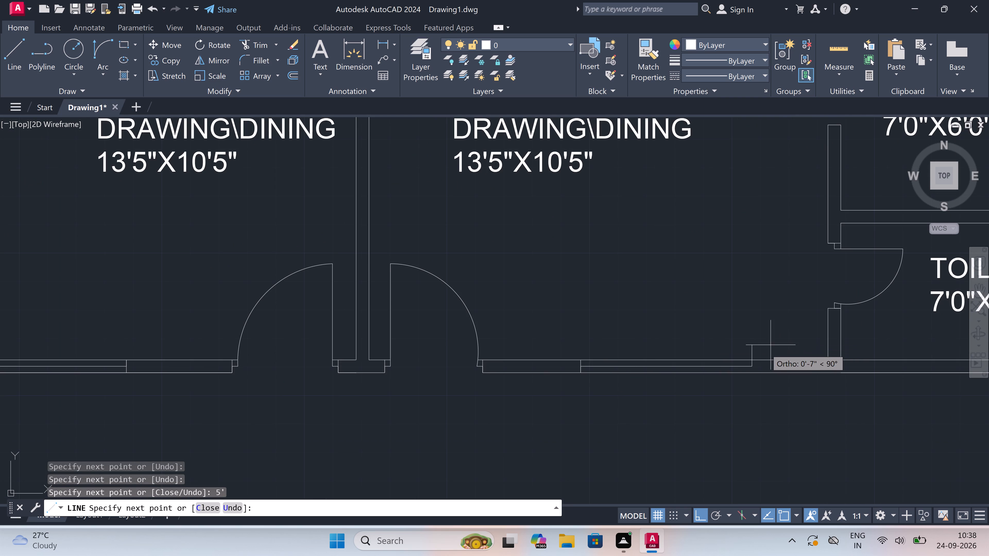
scroll(747, 358, "up", 2)
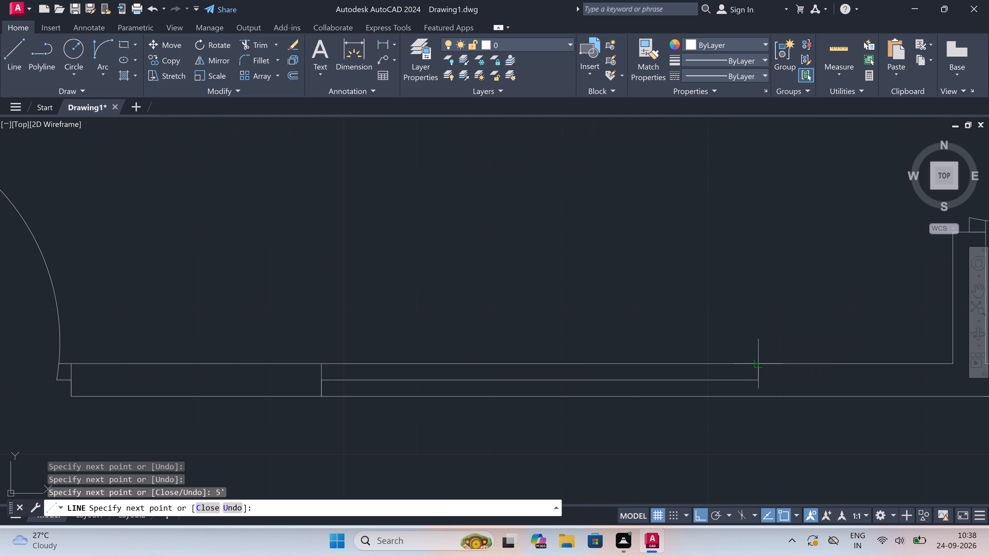
left_click(755, 365)
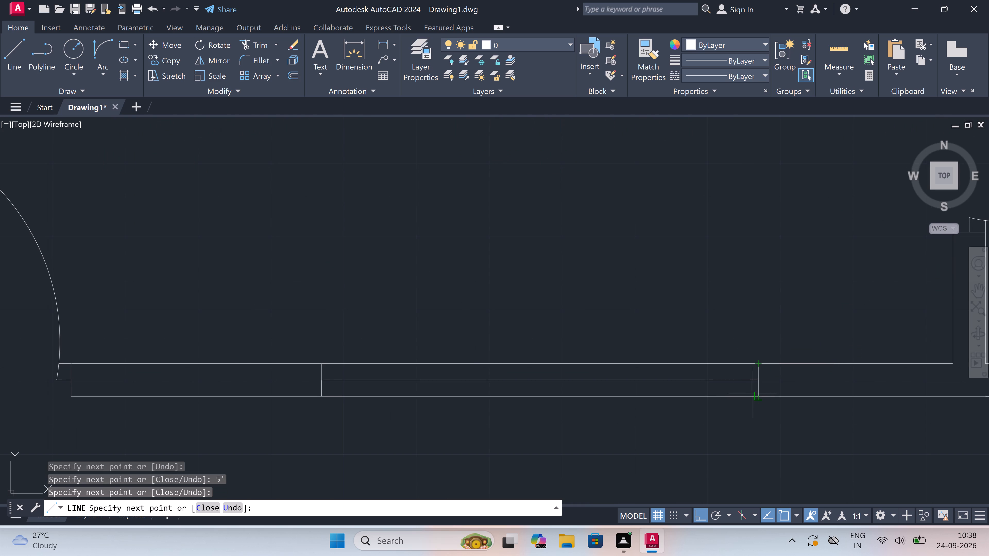
left_click(759, 395)
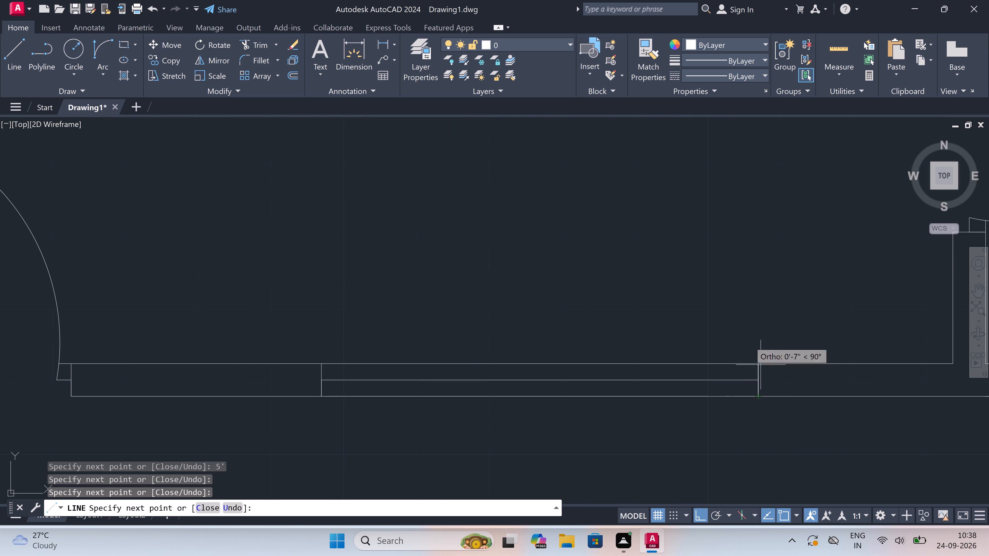
key("Escape")
Draw a window's west end line across the north outer wall of the lower plan's east drawing/dining room, and start its centre line from the midpoint.
scroll(674, 268, "down", 5)
scroll(672, 311, "up", 1)
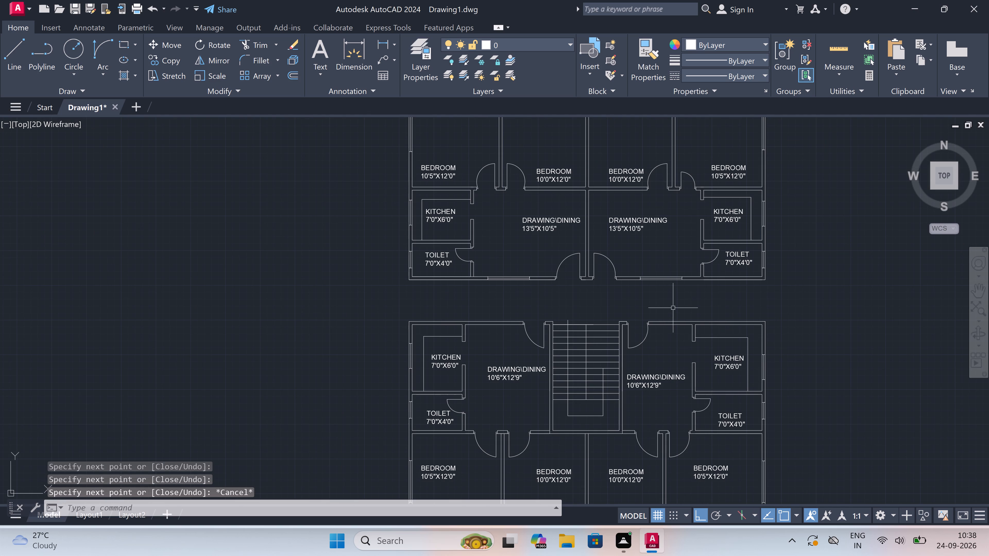
scroll(672, 311, "up", 3)
key("space")
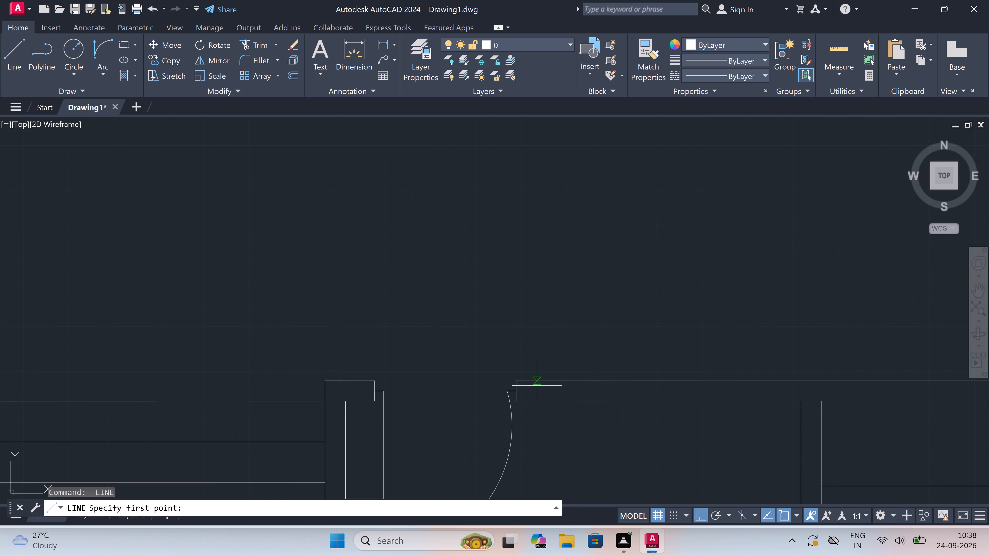
left_click(564, 380)
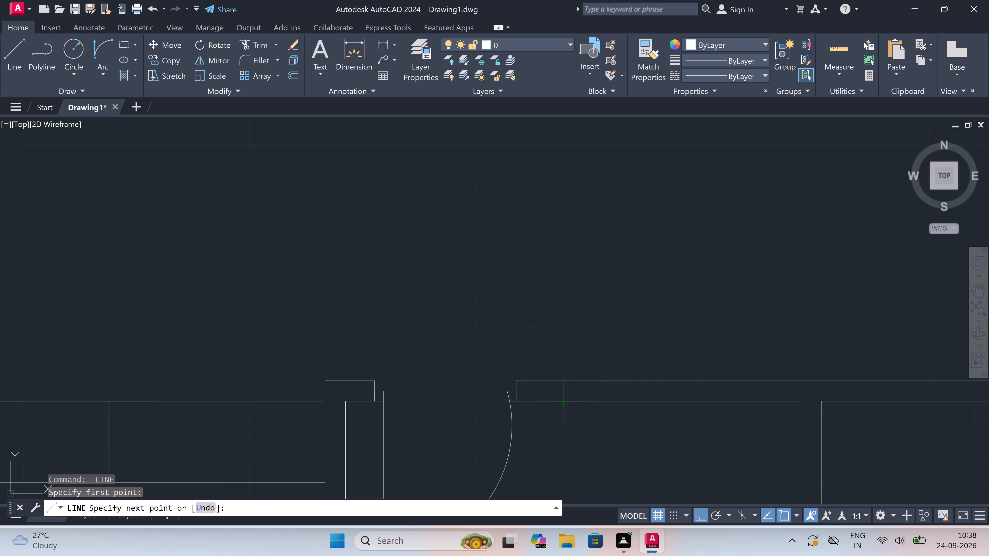
left_click(560, 400)
left_click_drag(562, 391, 565, 390)
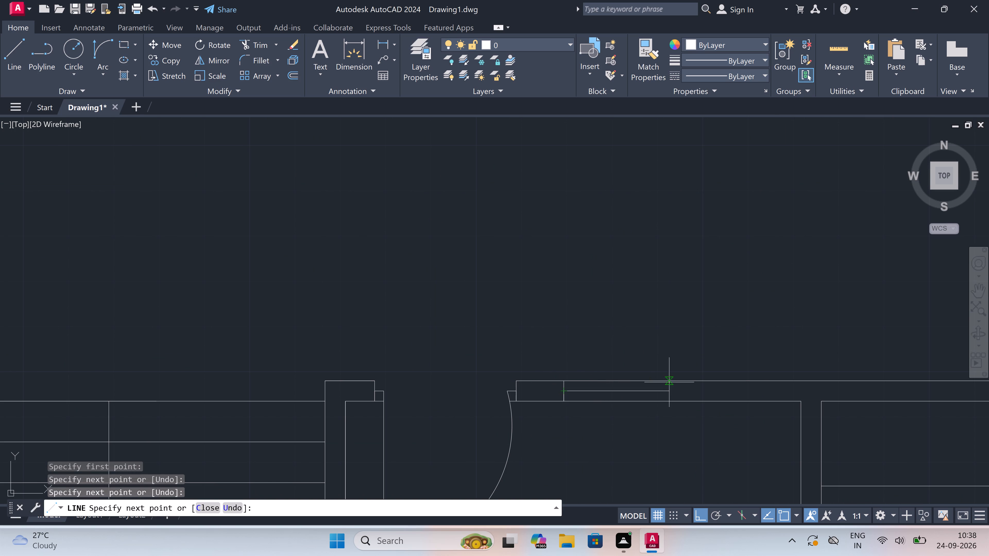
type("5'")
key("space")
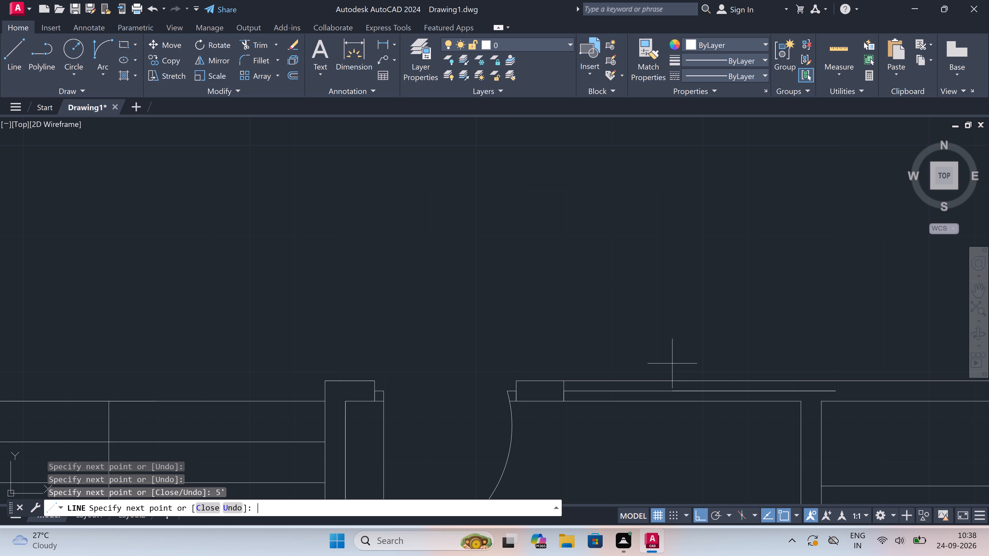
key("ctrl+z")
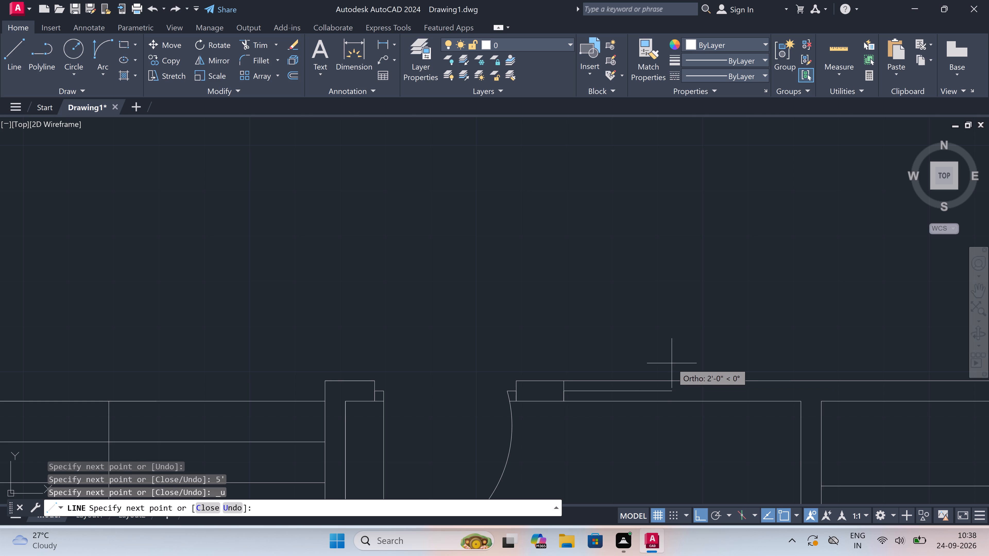
Complete the window in the lower plan's east drawing/dining room with a 4' centre line and an east end line across the wall.
scroll(672, 363, "down", 3)
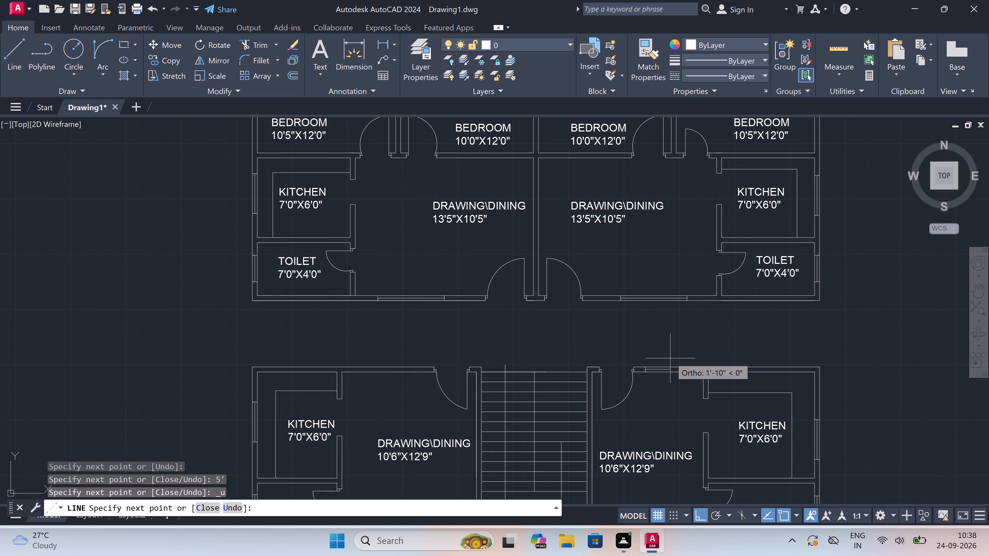
scroll(670, 355, "up", 2)
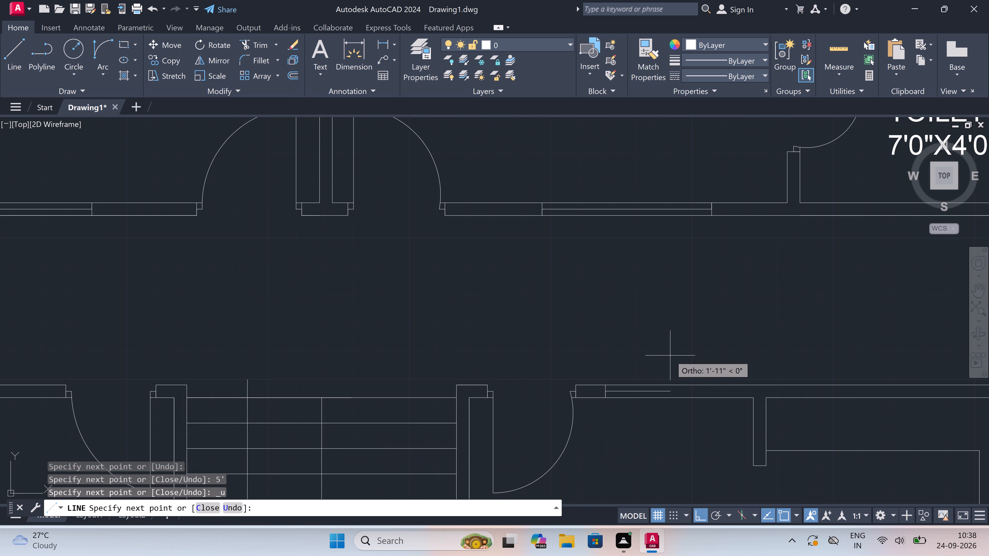
type("4'")
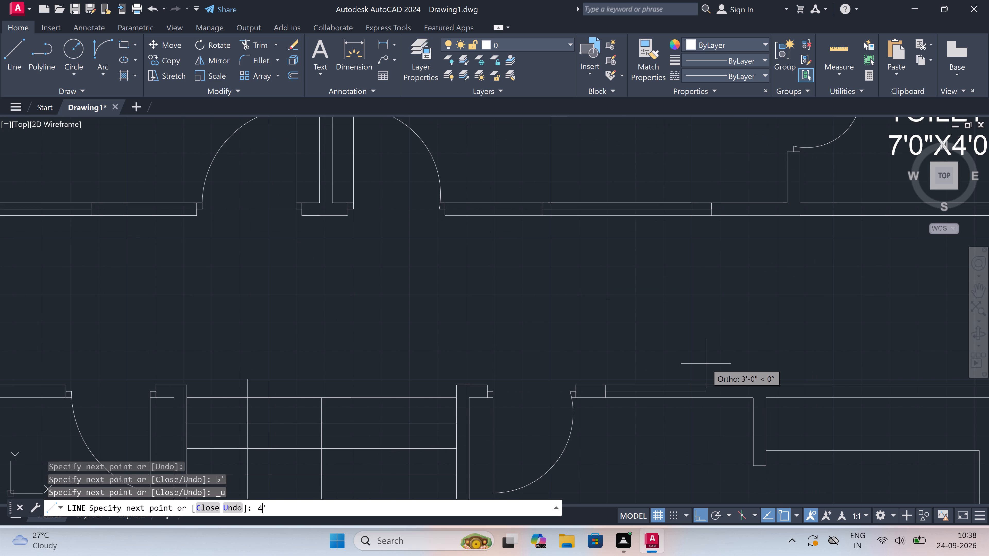
key("space")
scroll(705, 364, "up", 1)
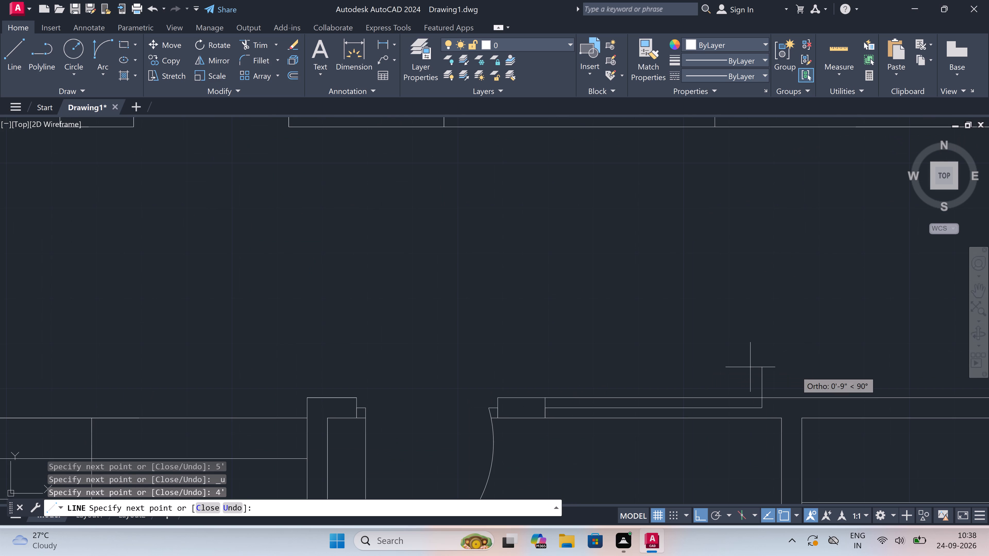
left_click(758, 399)
scroll(759, 417, "up", 3)
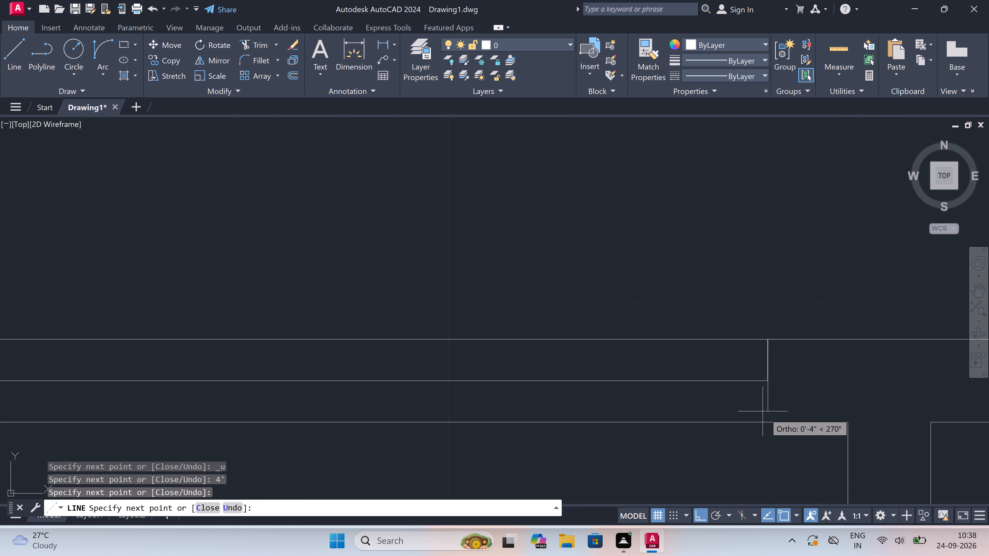
left_click(769, 419)
key("Escape")
scroll(710, 363, "down", 2)
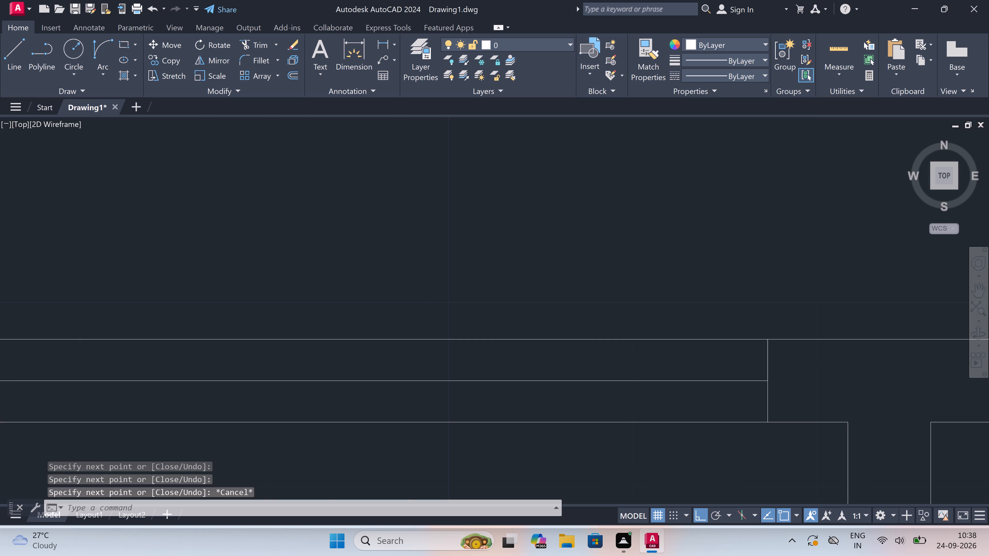
Draw a 4' window with end lines and a centre line in the north outer wall of the lower plan's west drawing/dining room.
scroll(710, 363, "down", 4)
scroll(385, 363, "up", 2)
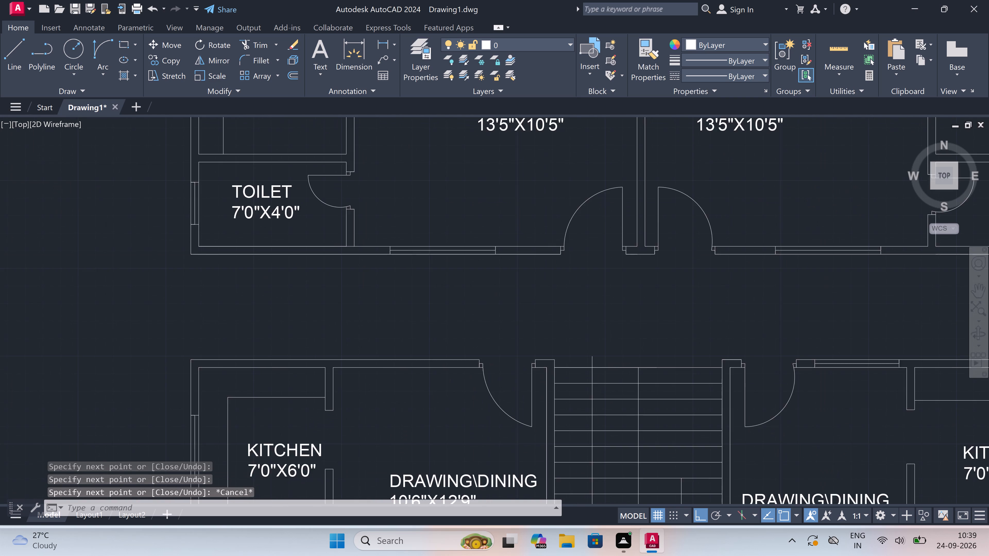
scroll(335, 363, "up", 2)
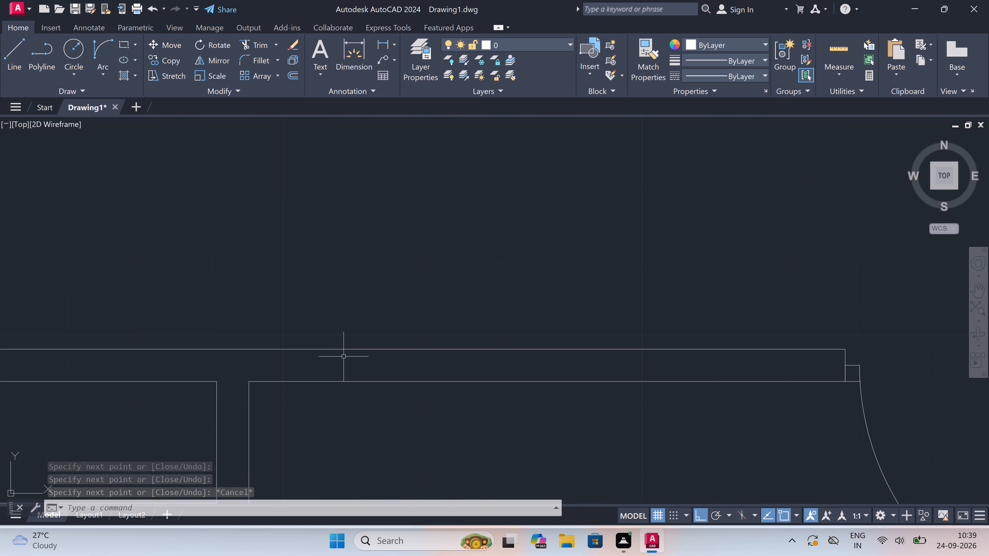
key("space")
left_click(361, 347)
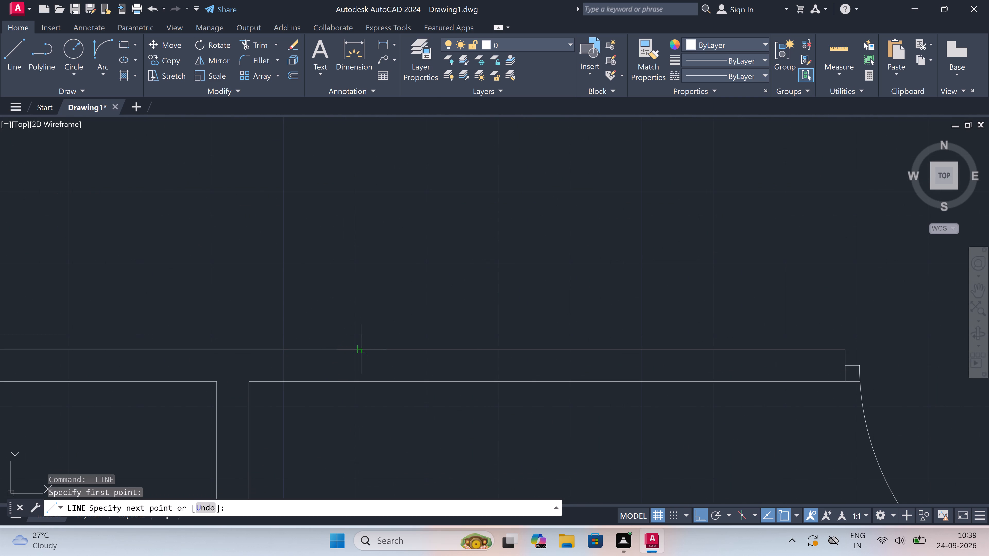
left_click(361, 375)
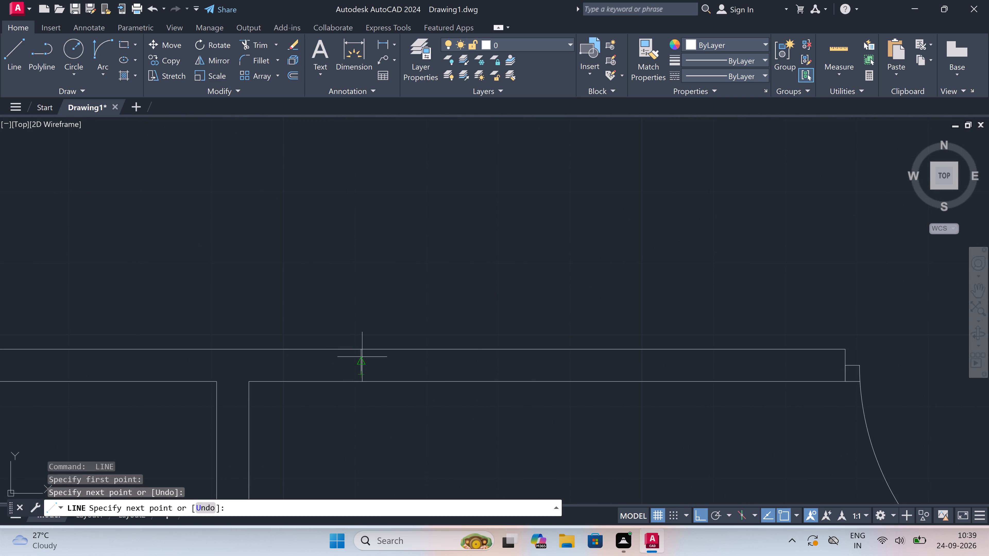
left_click(362, 361)
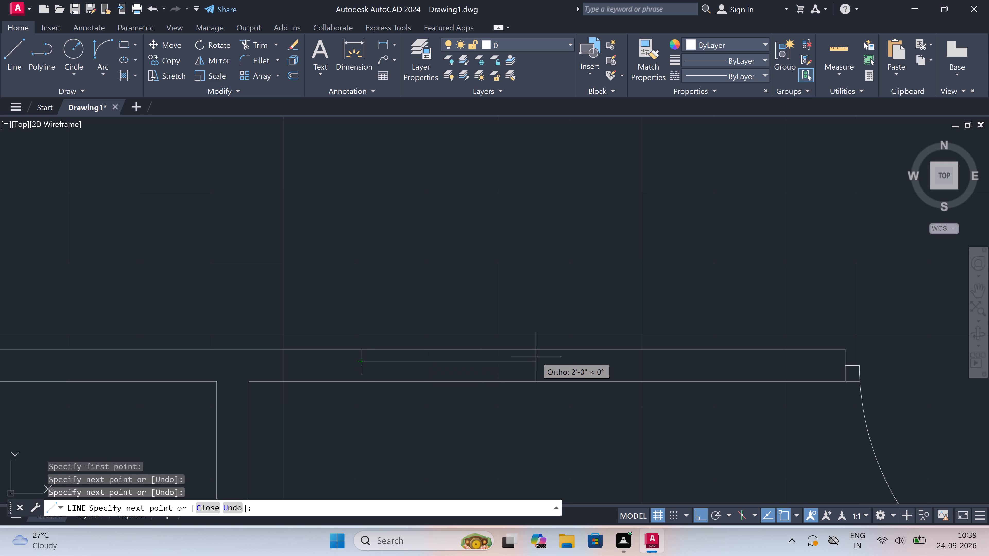
type("4'")
key("space")
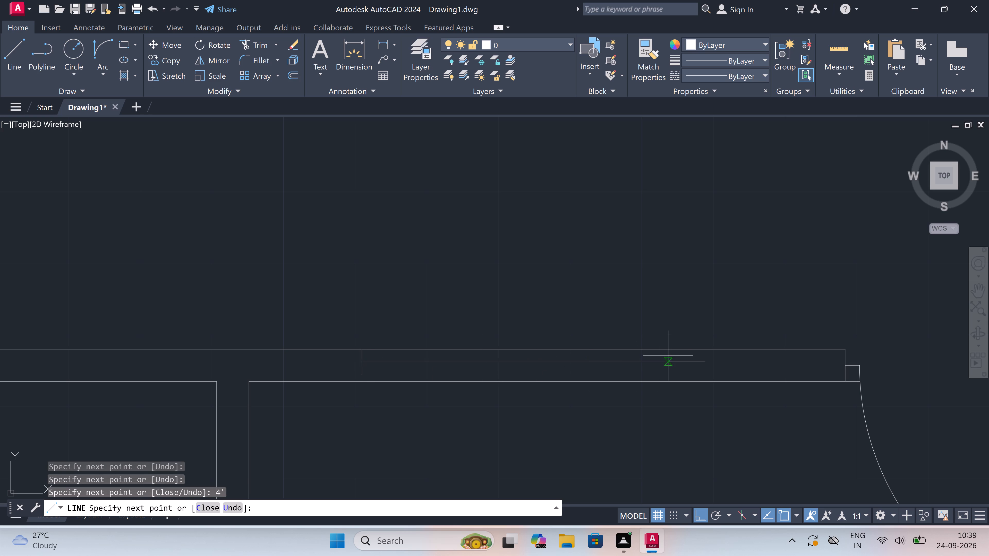
left_click(703, 348)
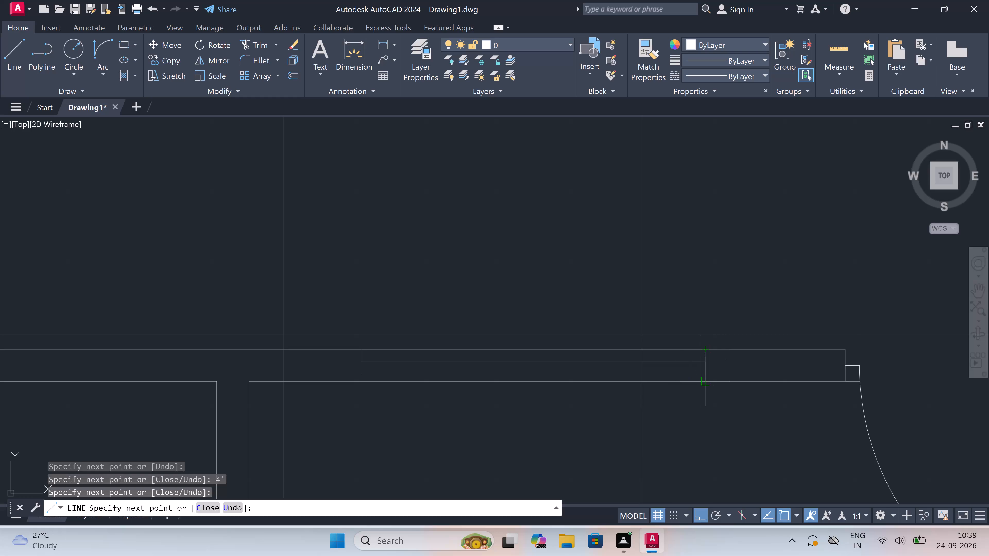
left_click(704, 380)
key("Escape")
Add the multiline text FIRST OR SECOND FLOOR below the lower plan's verandhas and select it.
scroll(609, 317, "down", 3)
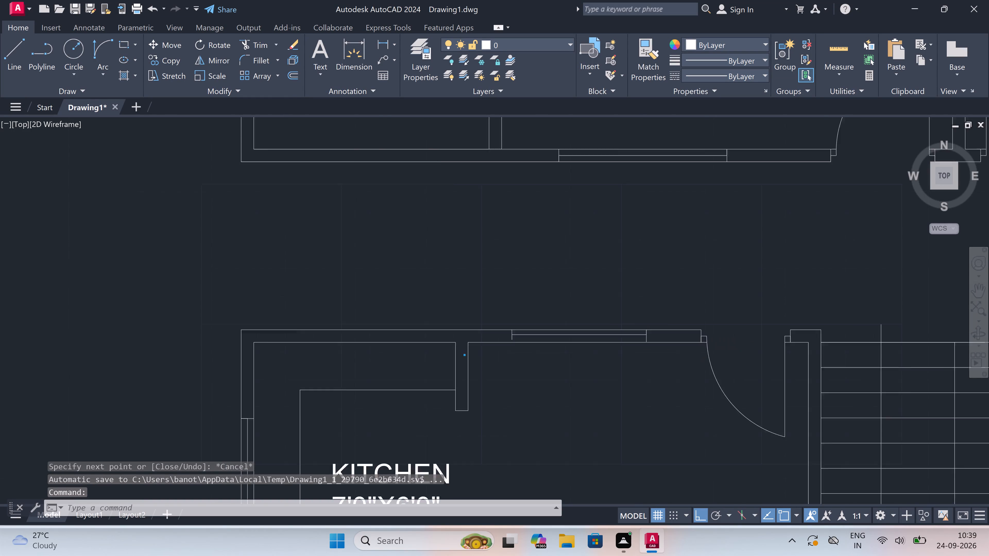
scroll(609, 317, "down", 3)
key("r")
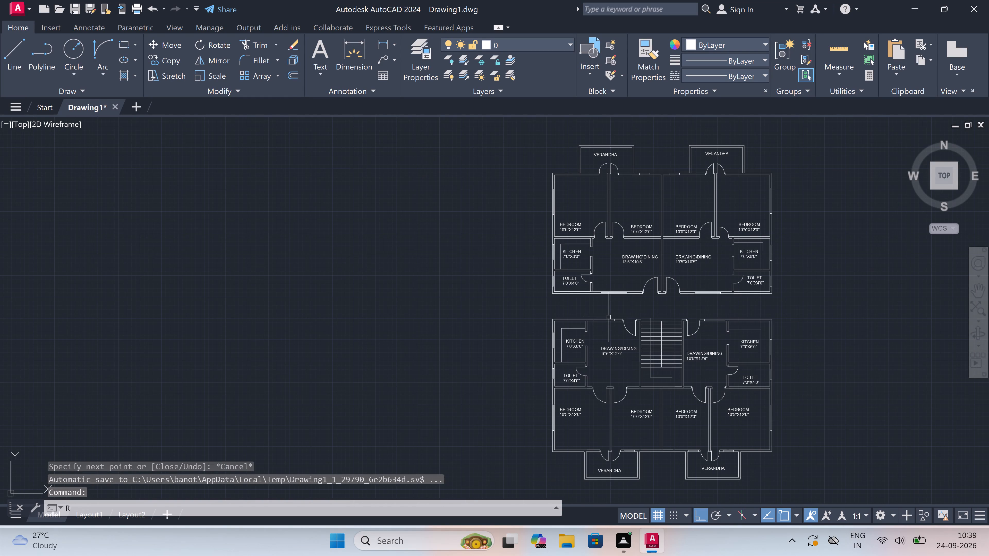
key("Escape")
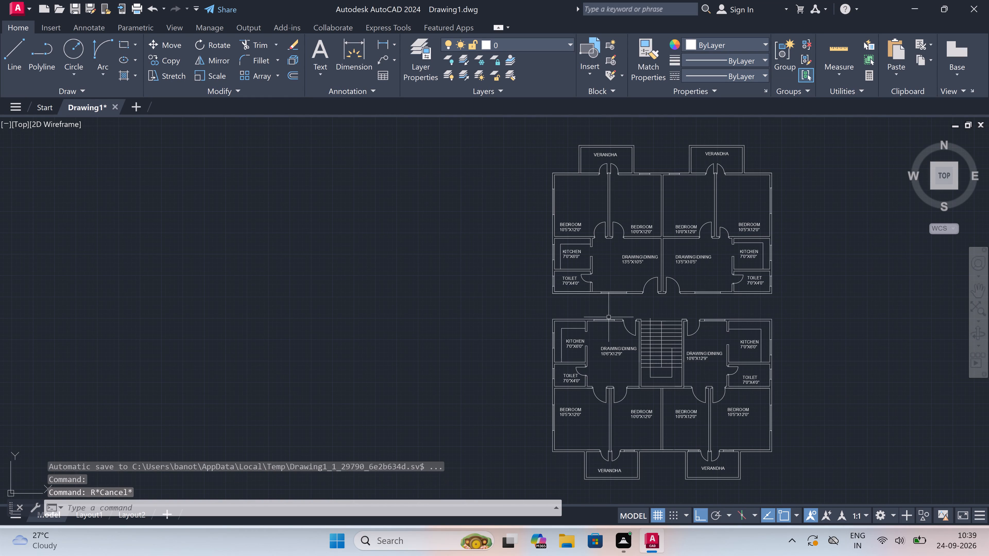
scroll(609, 317, "down", 3)
scroll(630, 357, "up", 3)
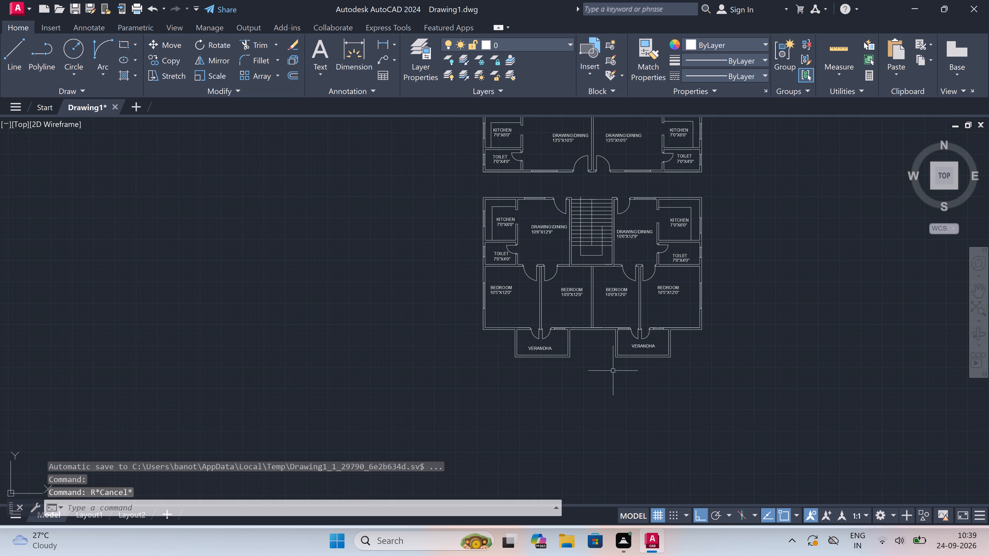
key("m")
key("t")
key("space")
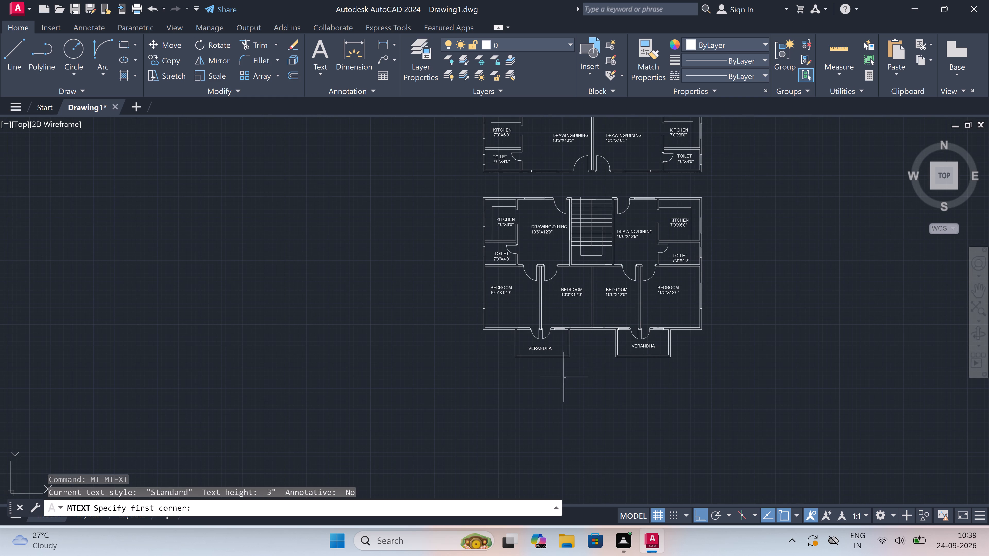
left_click_drag(503, 388, 506, 386)
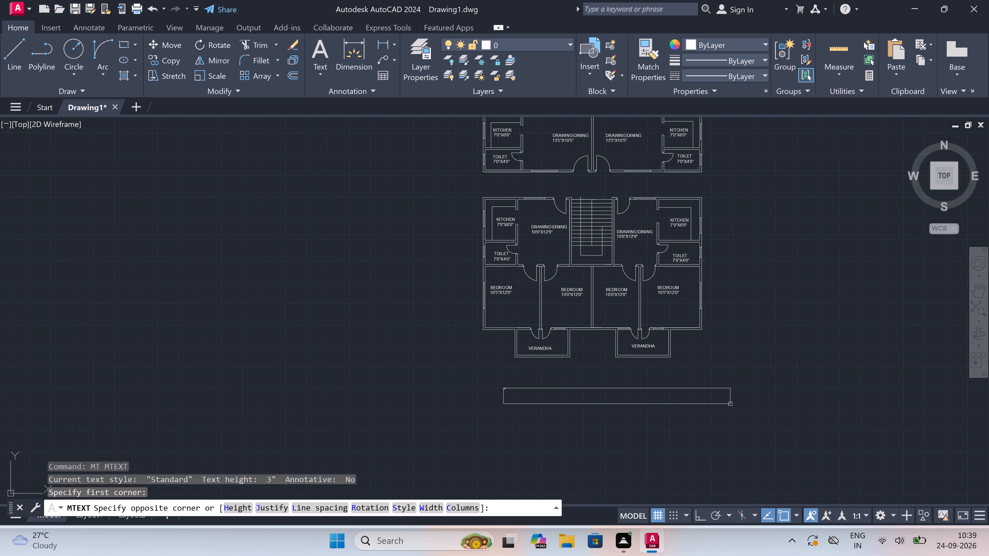
left_click(730, 404)
key("f")
key("i")
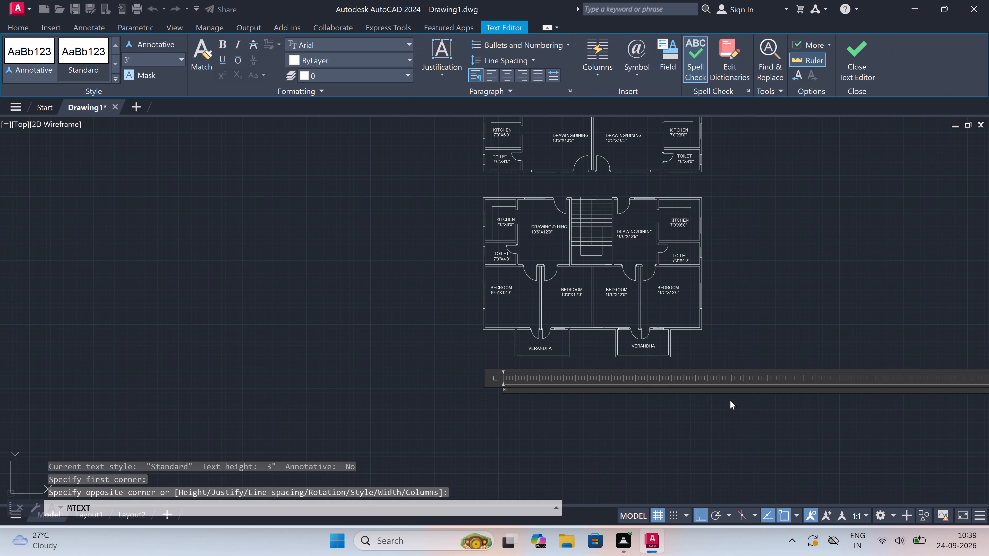
key("r")
key("s")
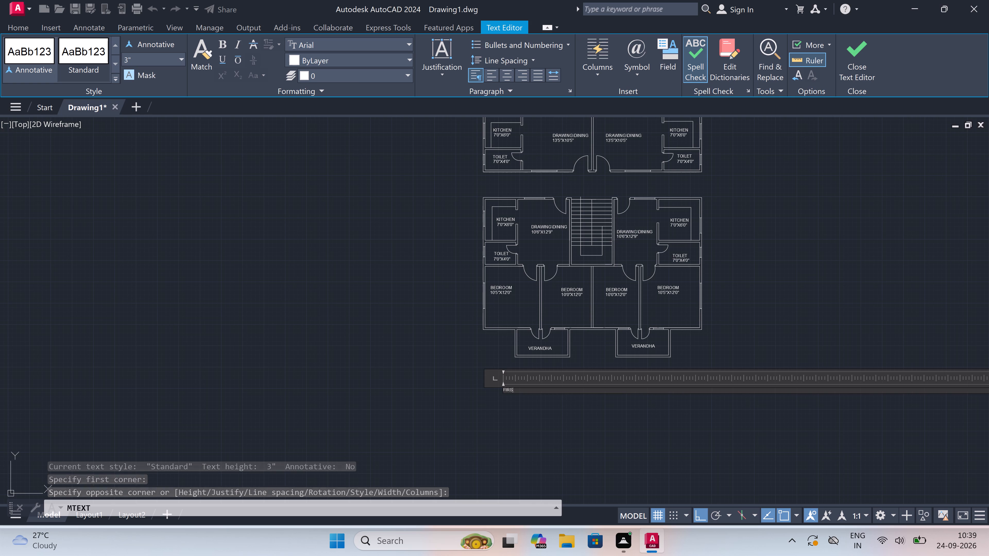
key("t")
key("space")
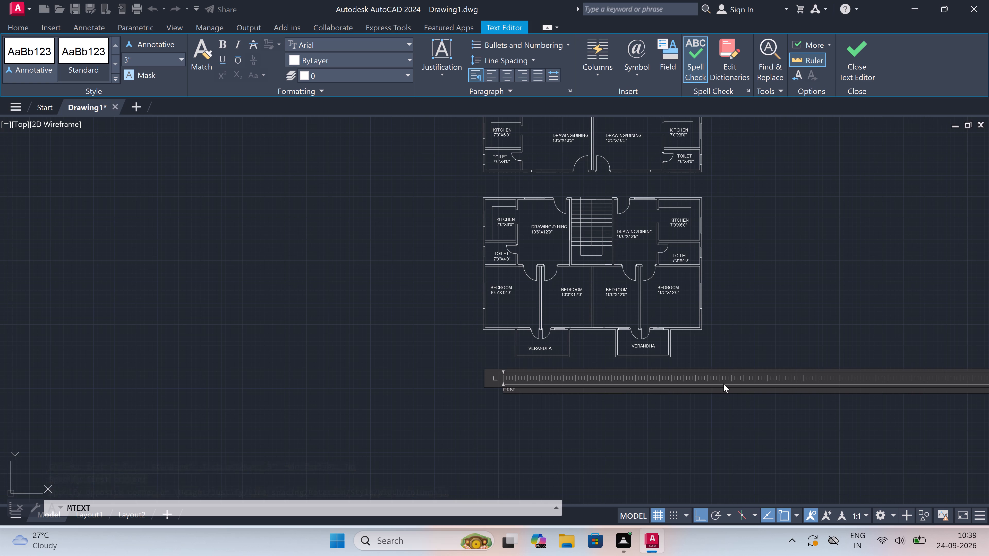
key("o")
type("R")
key("space")
type("SE")
key("c")
type("ON")
type("D FLOO")
type("R")
key("space")
scroll(504, 411, "up", 3)
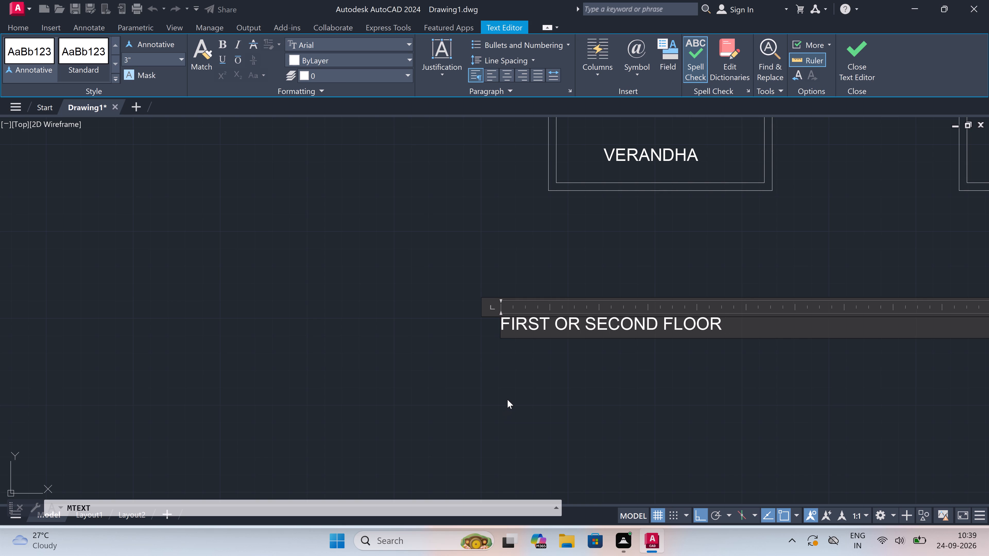
left_click(523, 365)
left_click_drag(574, 309, 567, 316)
left_click(497, 361)
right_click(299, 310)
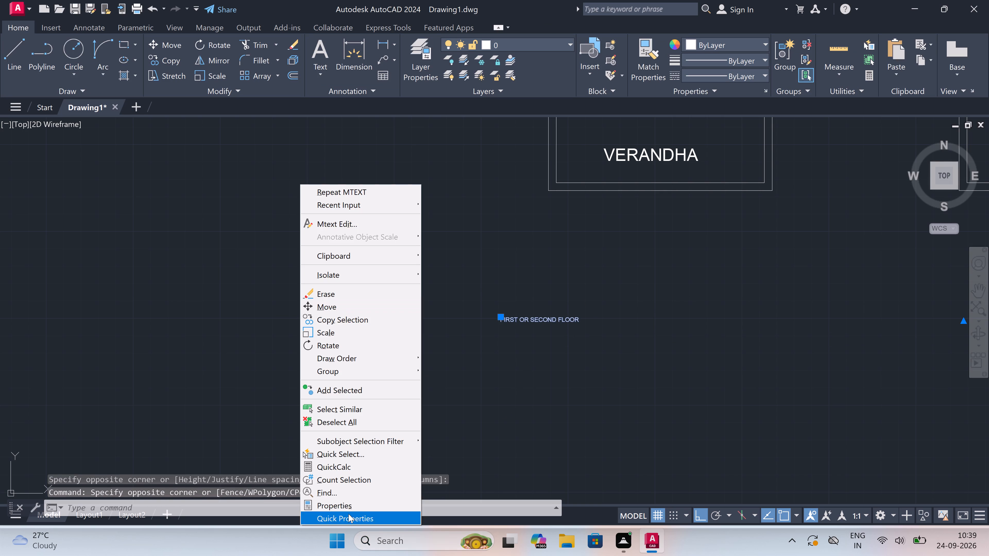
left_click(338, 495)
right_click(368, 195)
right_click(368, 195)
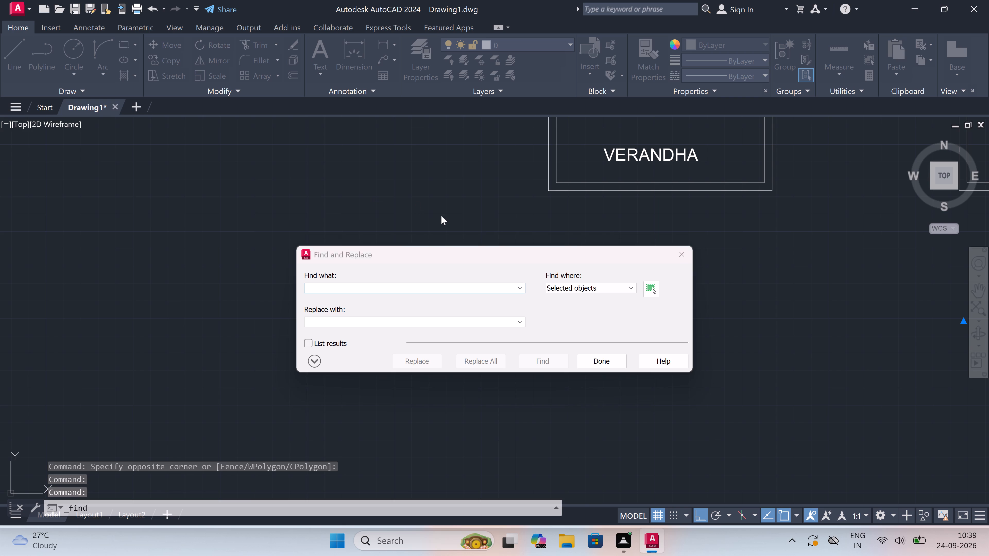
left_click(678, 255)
Open the properties of the FIRST OR SECOND FLOOR text and set its text height to 1'.
right_click_drag(351, 195, 361, 190)
right_click_drag(366, 190, 368, 190)
left_click(408, 505)
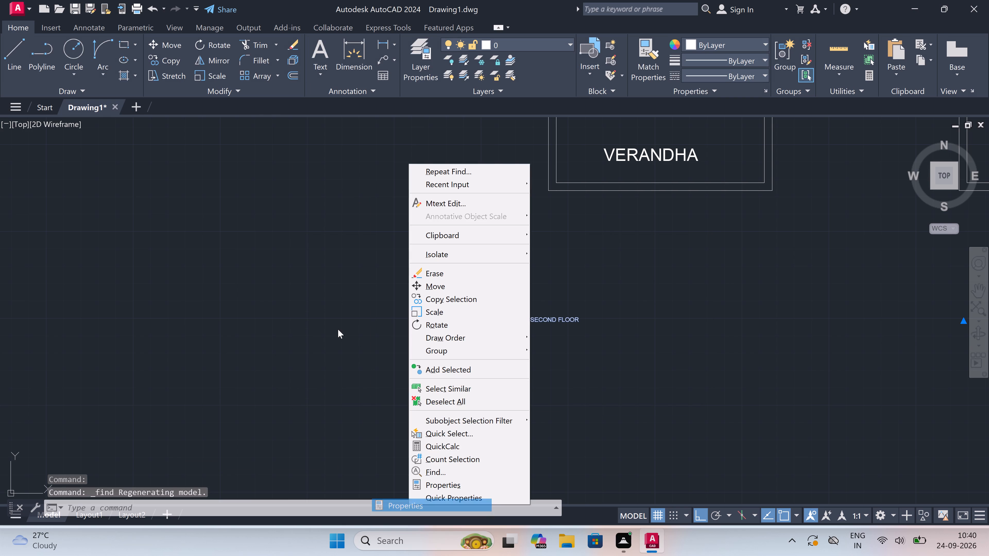
left_click(413, 487)
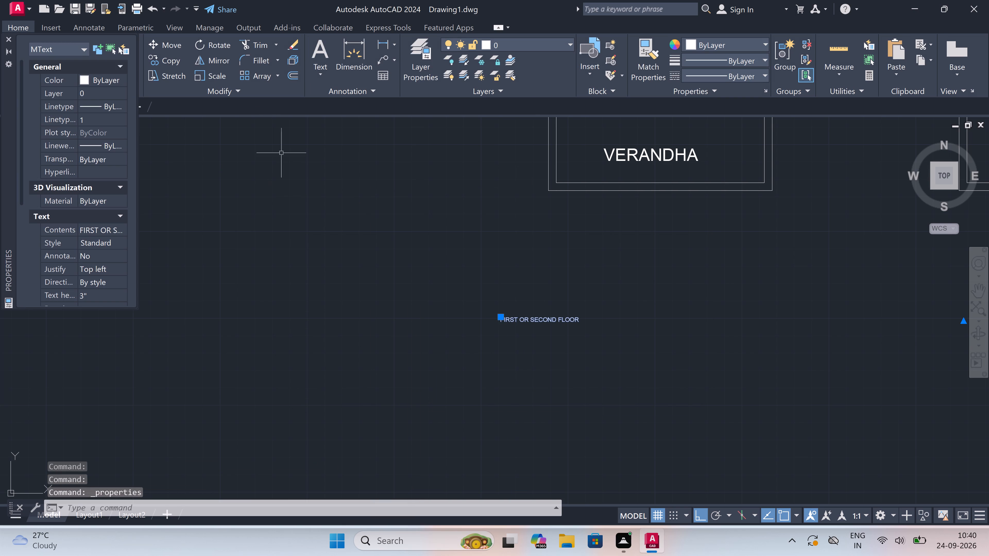
left_click(115, 293)
key("BackSpace")
key("BackSpace")
key("BackSpace")
key("BackSpace")
key("BackSpace")
key("BackSpace")
key("BackSpace")
key("BackSpace")
key("BackSpace")
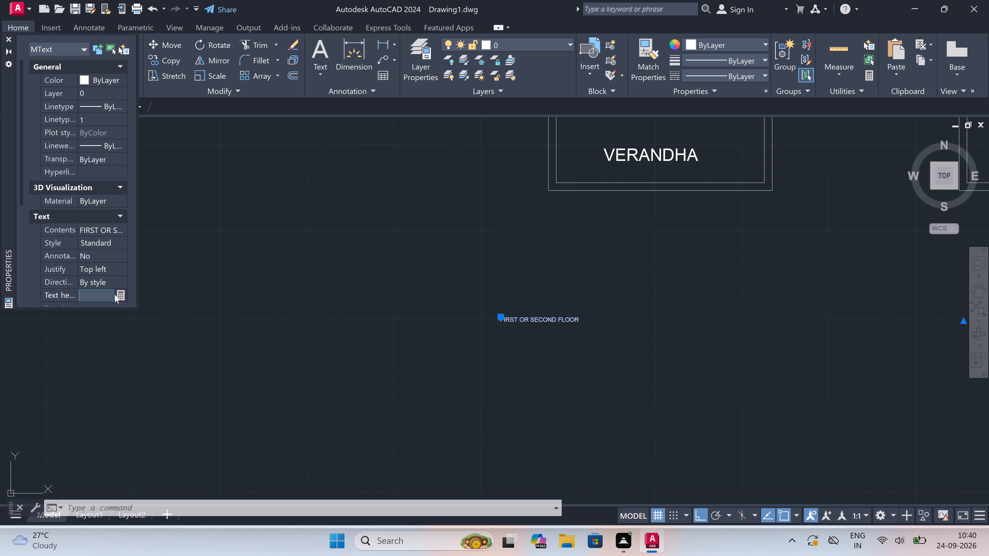
key("1")
key("apostrophe")
left_click(280, 253)
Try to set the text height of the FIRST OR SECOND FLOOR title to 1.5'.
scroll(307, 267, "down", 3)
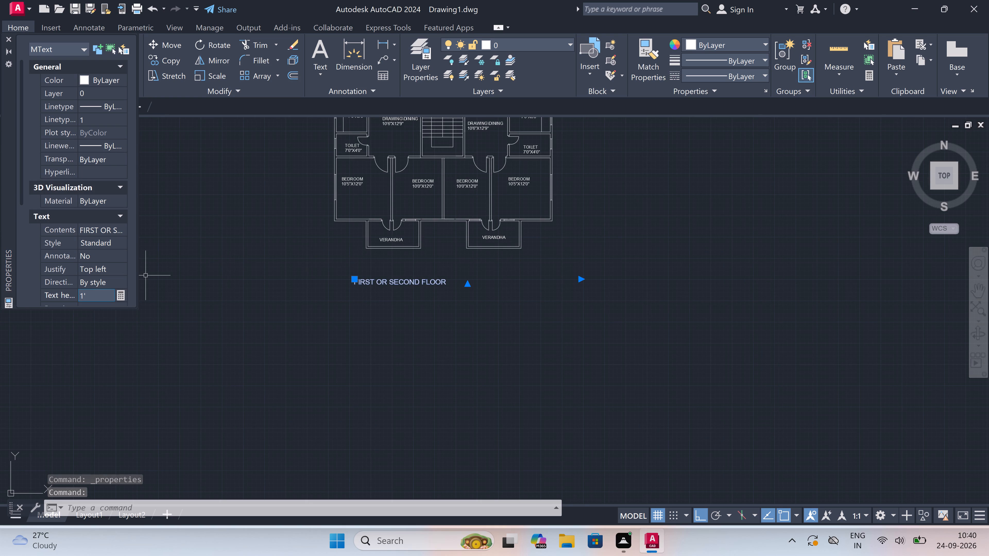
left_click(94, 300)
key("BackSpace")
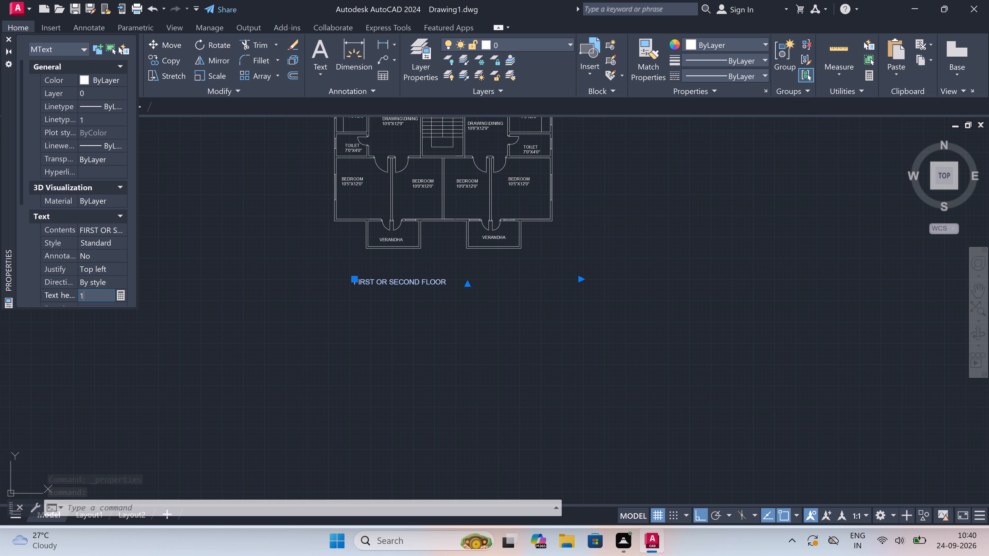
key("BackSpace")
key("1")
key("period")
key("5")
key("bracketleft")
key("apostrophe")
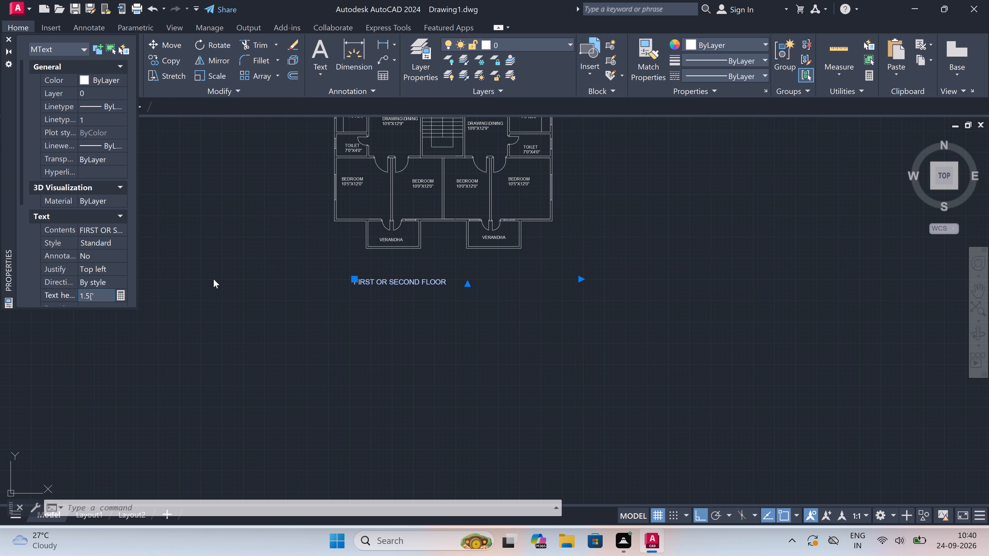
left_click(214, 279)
Set the text height of the FIRST OR SECOND FLOOR title to 1.5'.
left_click(101, 300)
key("BackSpace")
key("period")
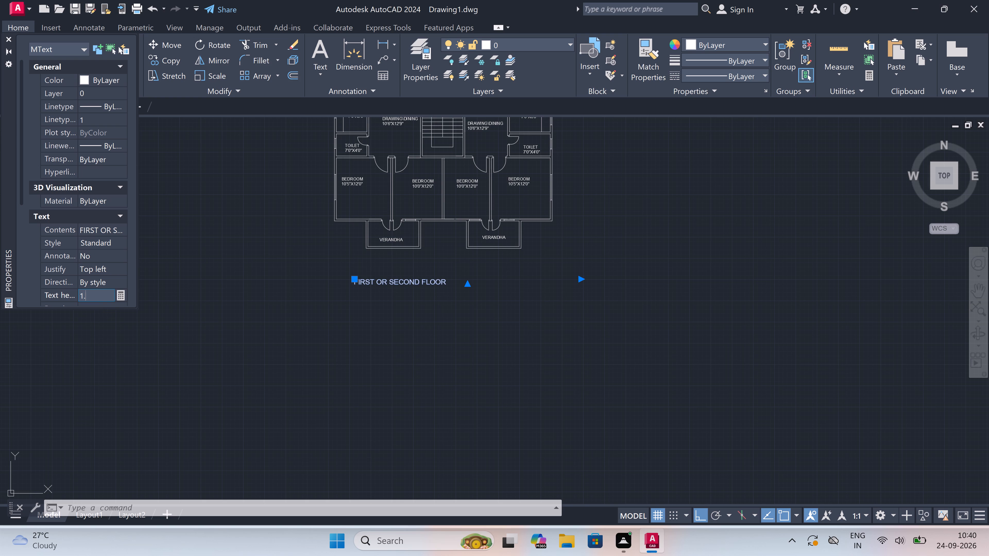
key("5")
key("apostrophe")
left_click(207, 269)
key("Escape")
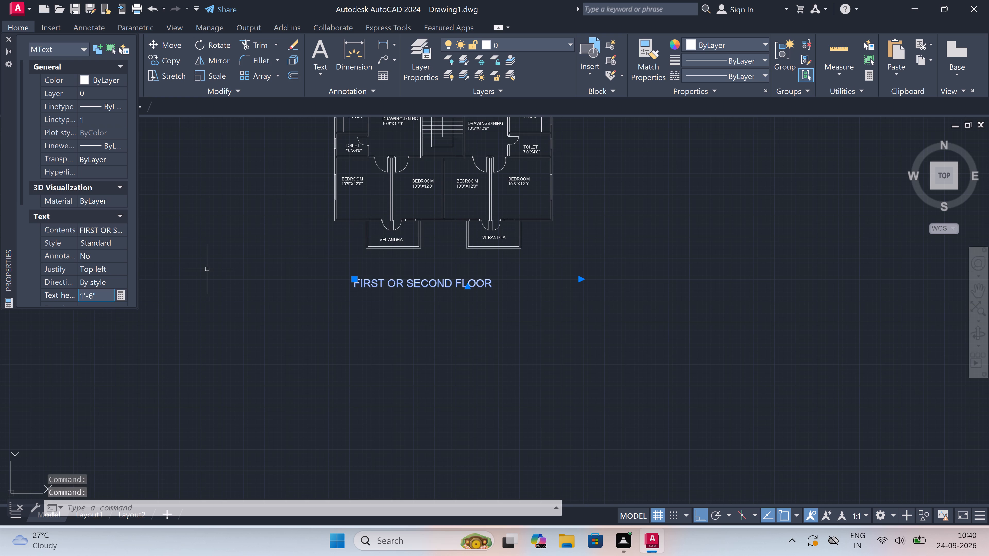
Move the FIRST OR SECOND FLOOR title straight up, closer beneath the lower plan's verandhas.
scroll(303, 306, "down", 2)
scroll(300, 302, "up", 3)
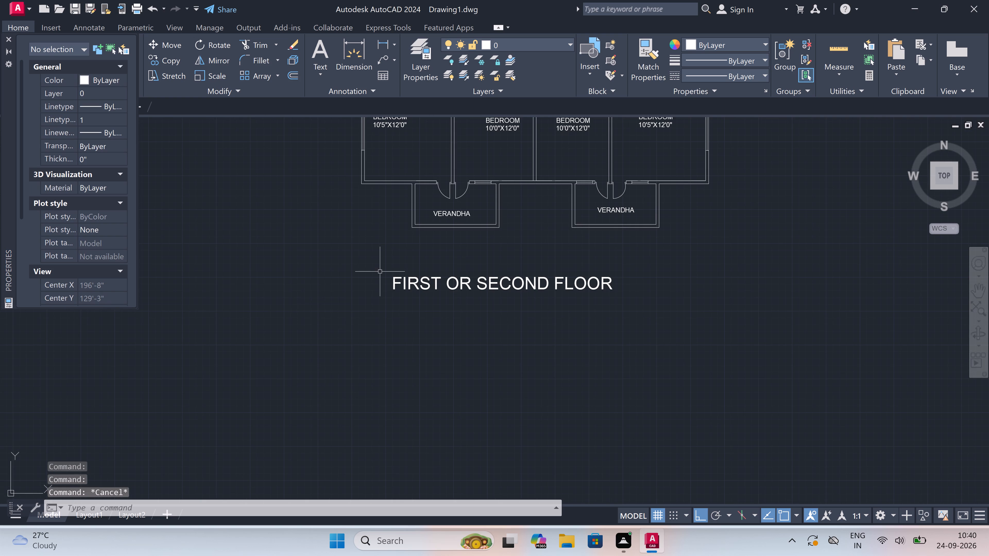
left_click(412, 279)
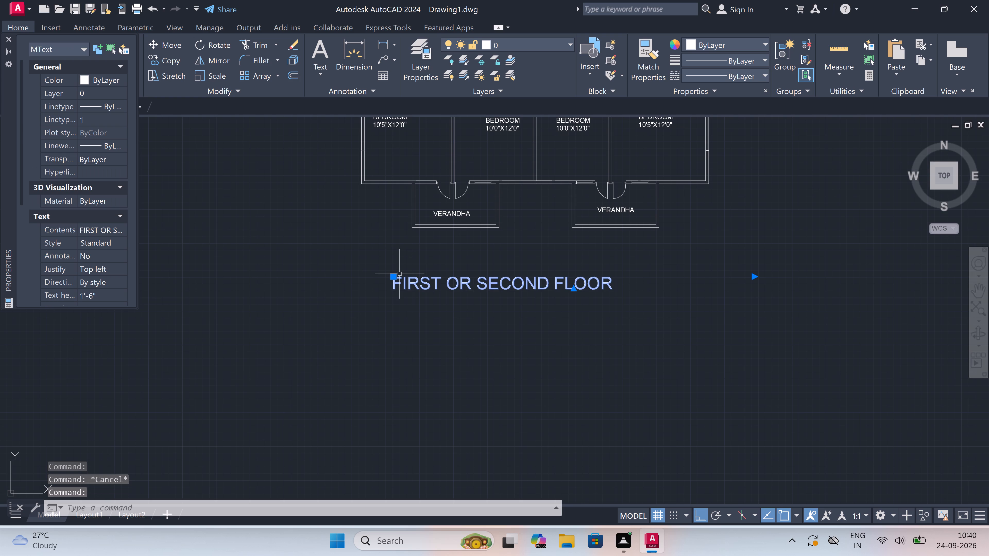
left_click(393, 275)
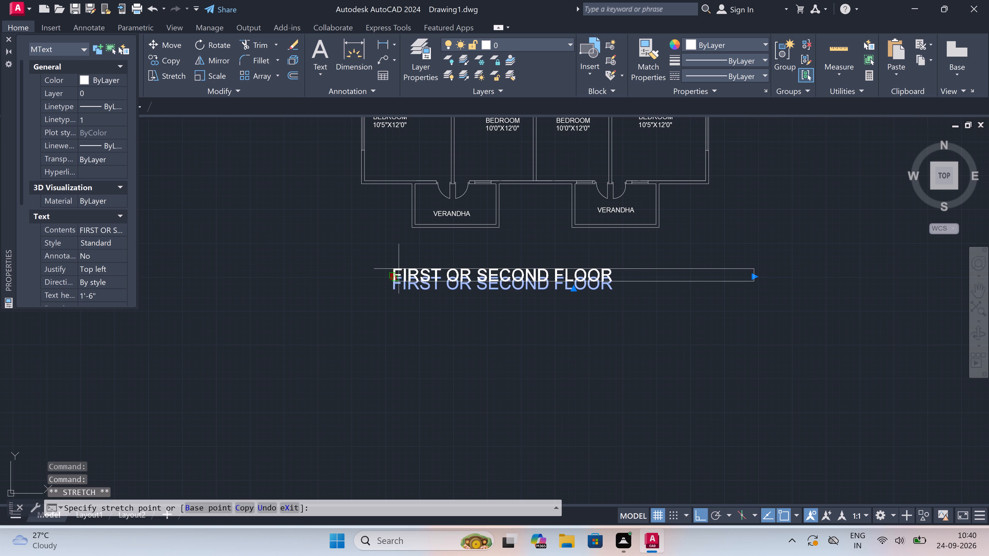
left_click(419, 249)
key("Escape")
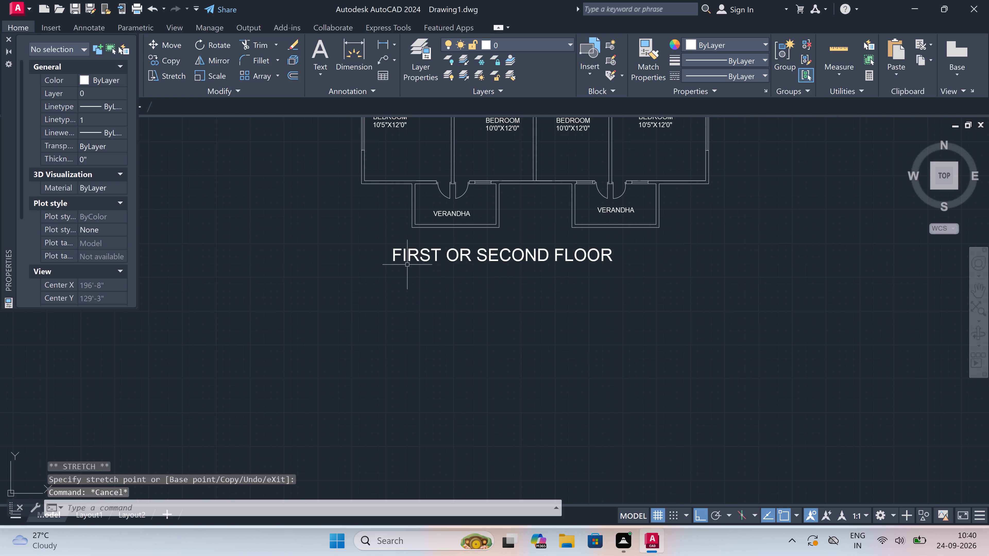
Draw a horizontal underline about 29' long beneath the FIRST OR SECOND FLOOR title, extending slightly past both ends of the text.
key("l")
key("space")
scroll(402, 264, "up", 3)
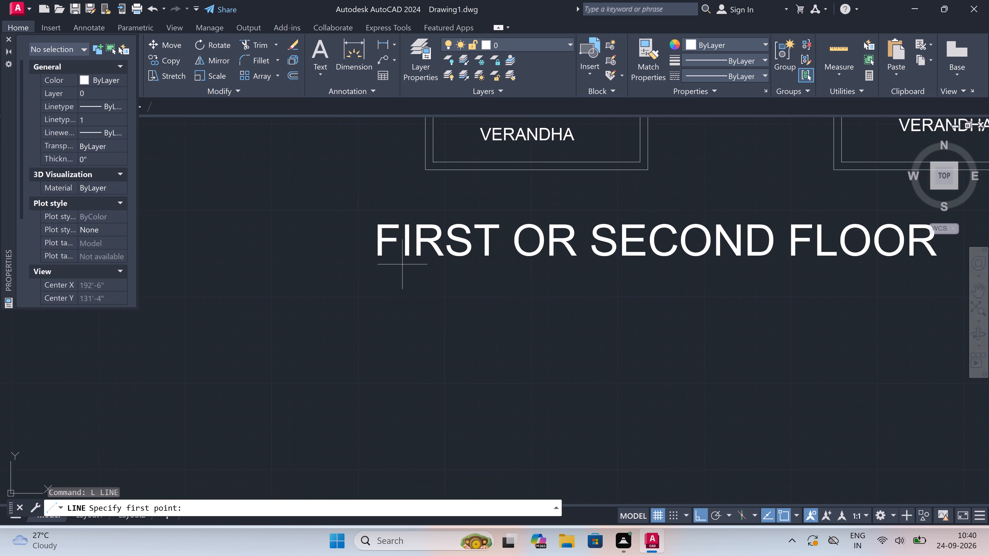
scroll(287, 290, "up", 3)
scroll(258, 291, "down", 3)
scroll(347, 284, "up", 2)
left_click_drag(345, 284, 348, 284)
scroll(512, 285, "down", 7)
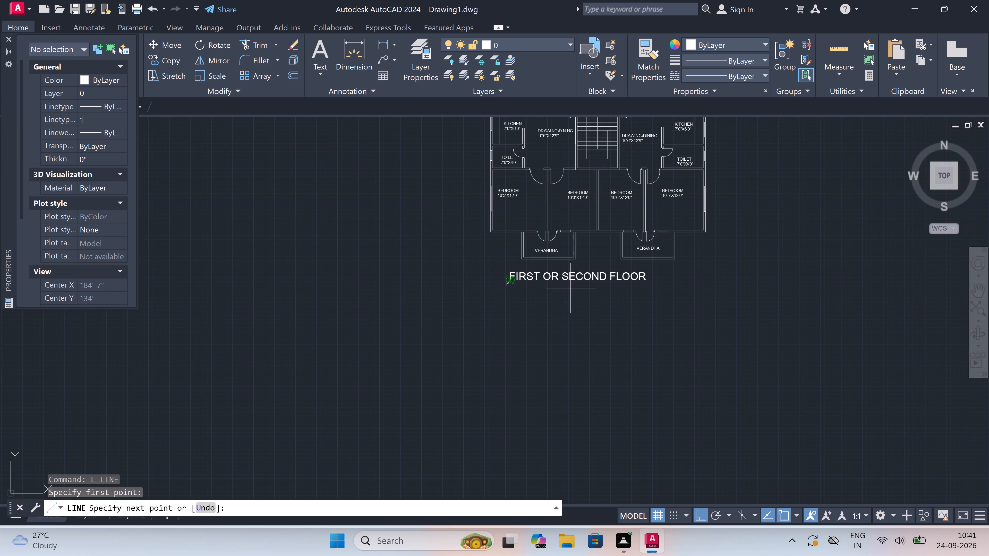
scroll(585, 280, "up", 3)
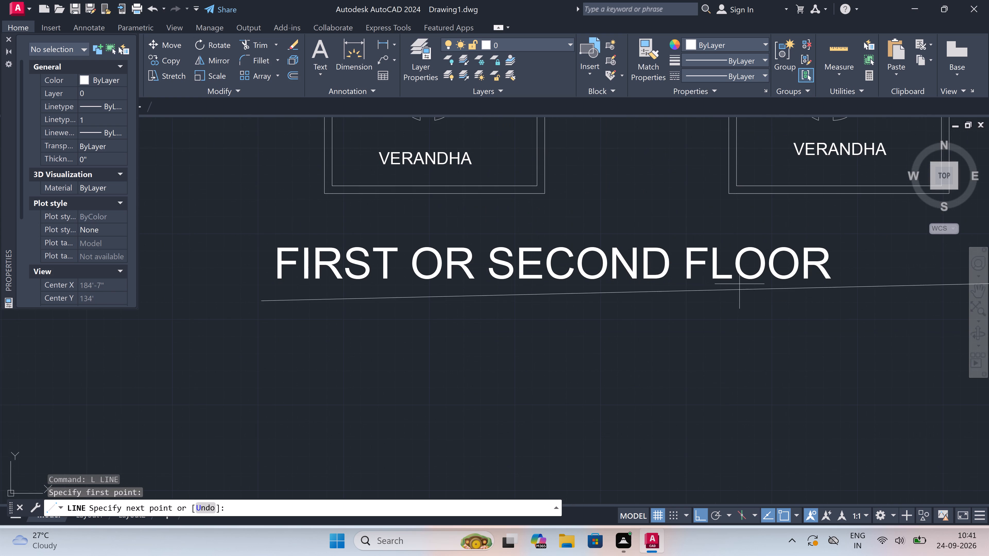
scroll(797, 288, "up", 2)
scroll(842, 305, "down", 3)
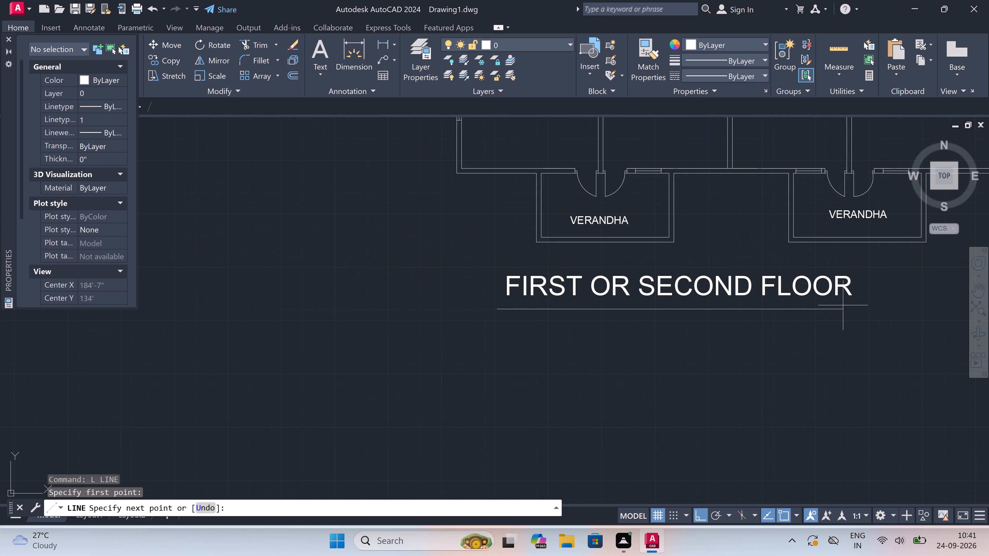
scroll(866, 307, "up", 4)
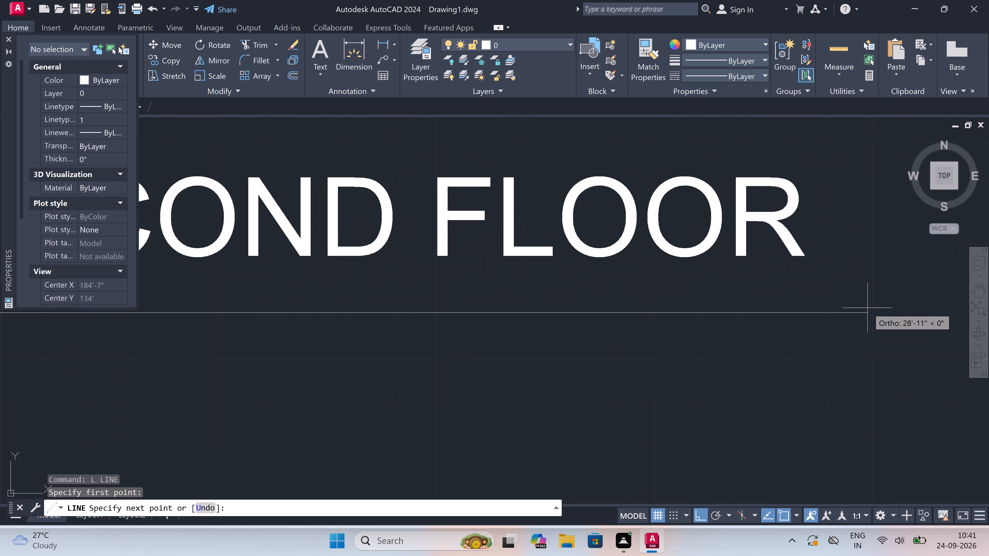
scroll(867, 316, "up", 3)
left_click(866, 309)
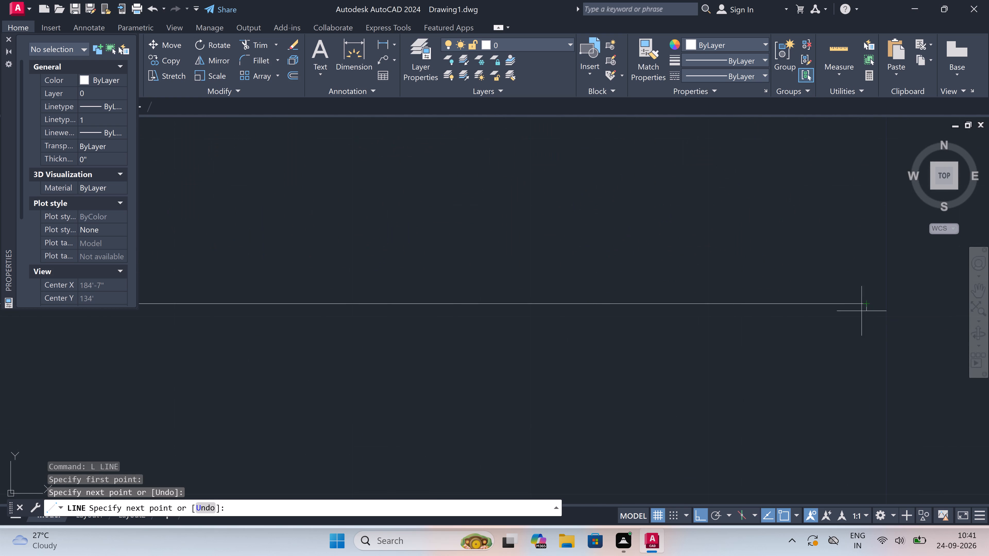
key("Escape")
Review both floor plans, their room labels and the underlined title below the lower plan.
scroll(559, 227, "down", 2)
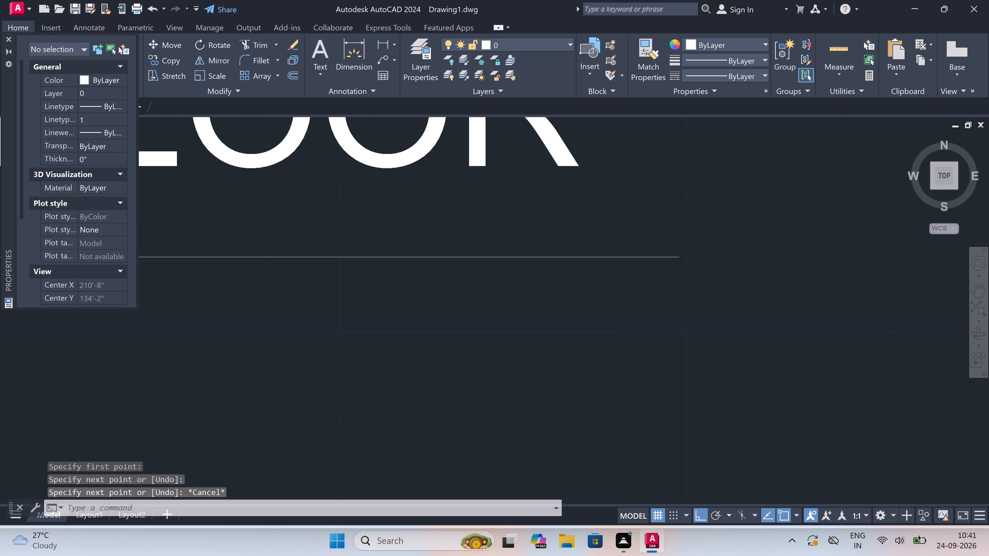
scroll(559, 227, "down", 10)
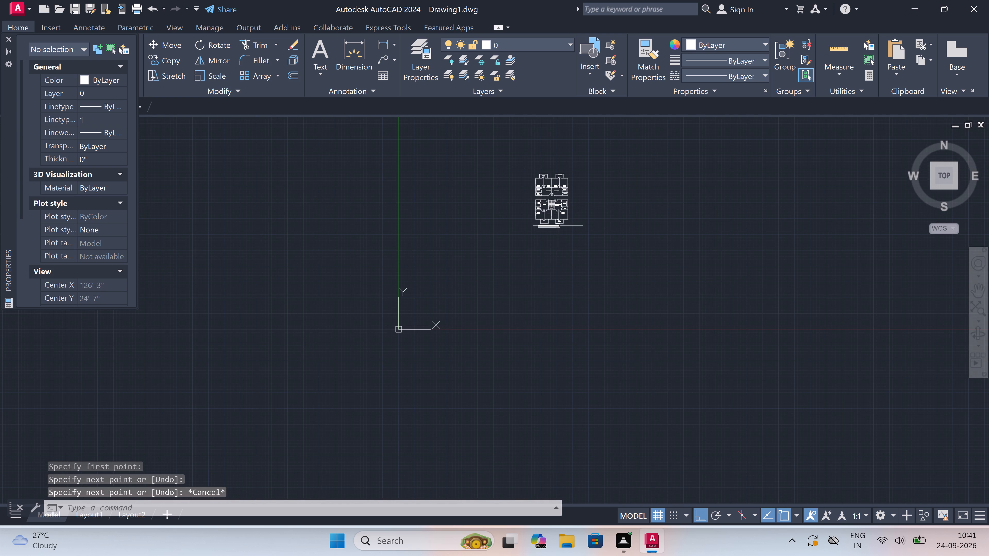
scroll(548, 183, "up", 3)
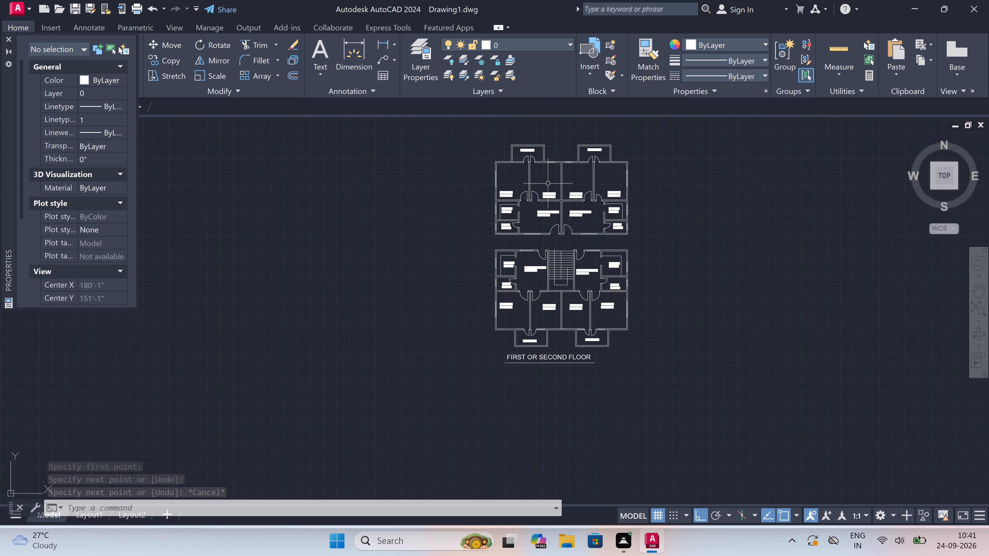
scroll(557, 236, "up", 2)
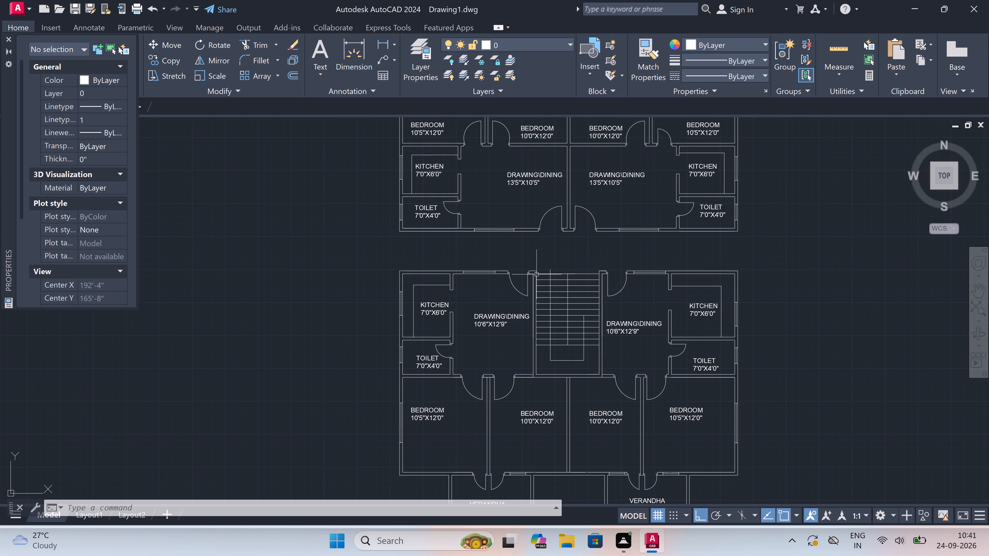
scroll(523, 314, "down", 2)
scroll(523, 314, "up", 1)
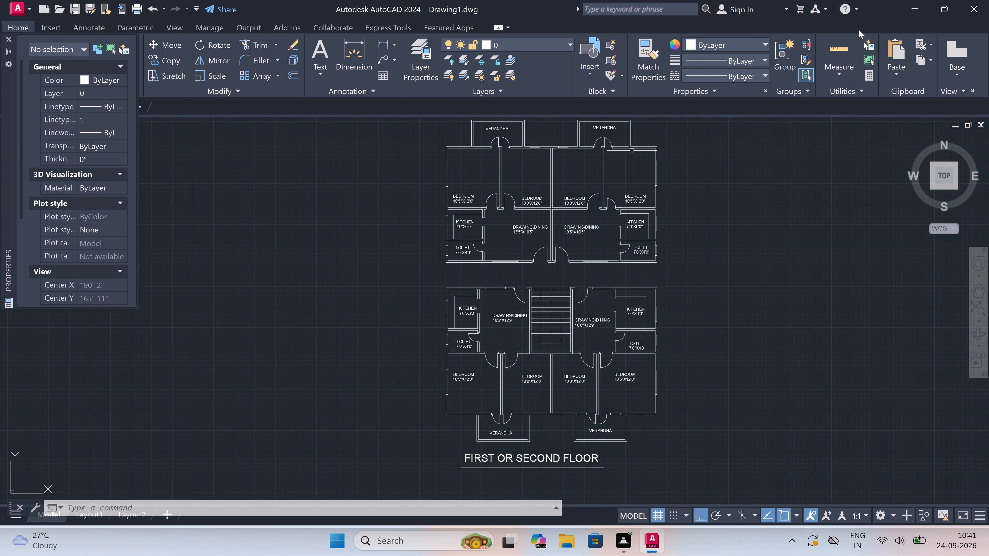
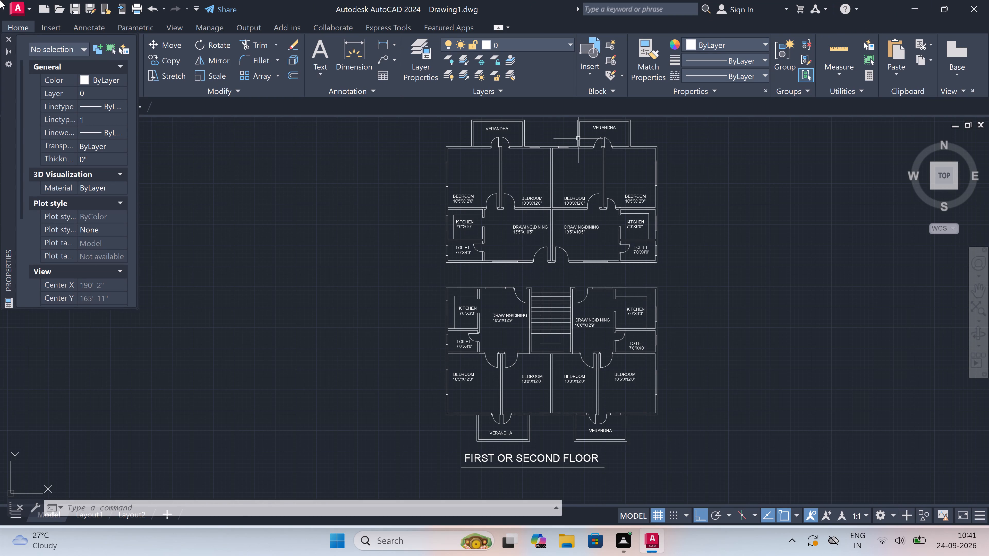
Save the drawing in the Documents folder under the name "FIRST OR SECOND FLOOR PLAN -2 24-09-26".
left_click(4, 36)
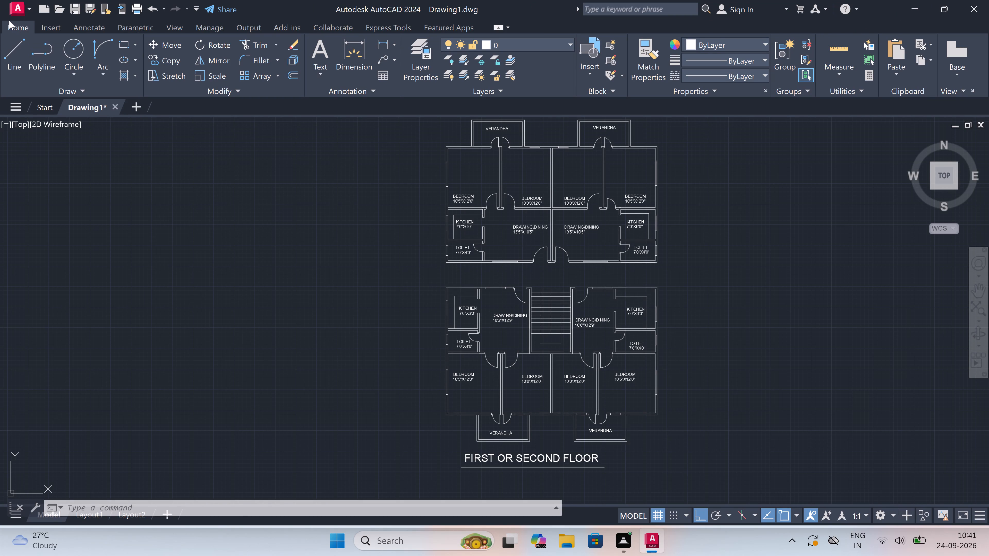
left_click(16, 6)
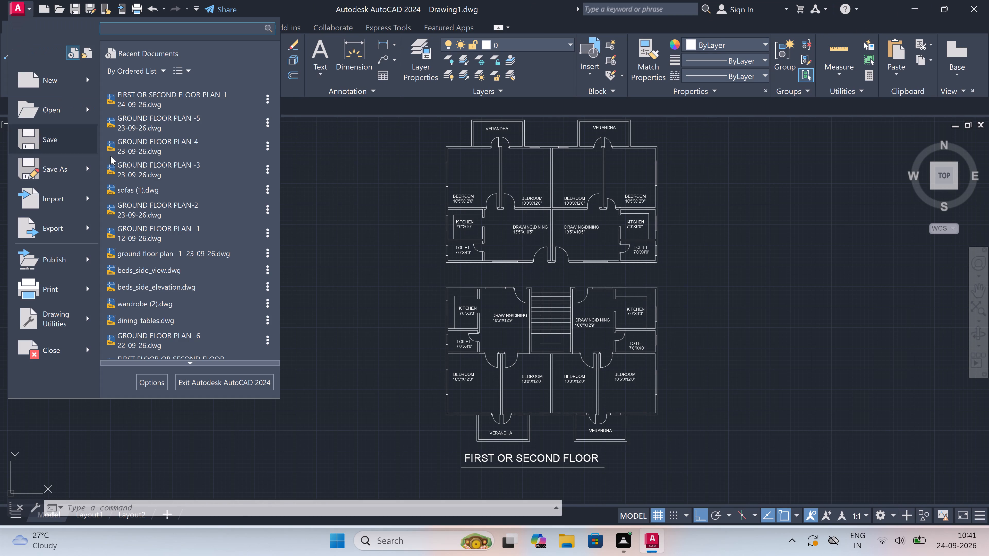
double_click(57, 161)
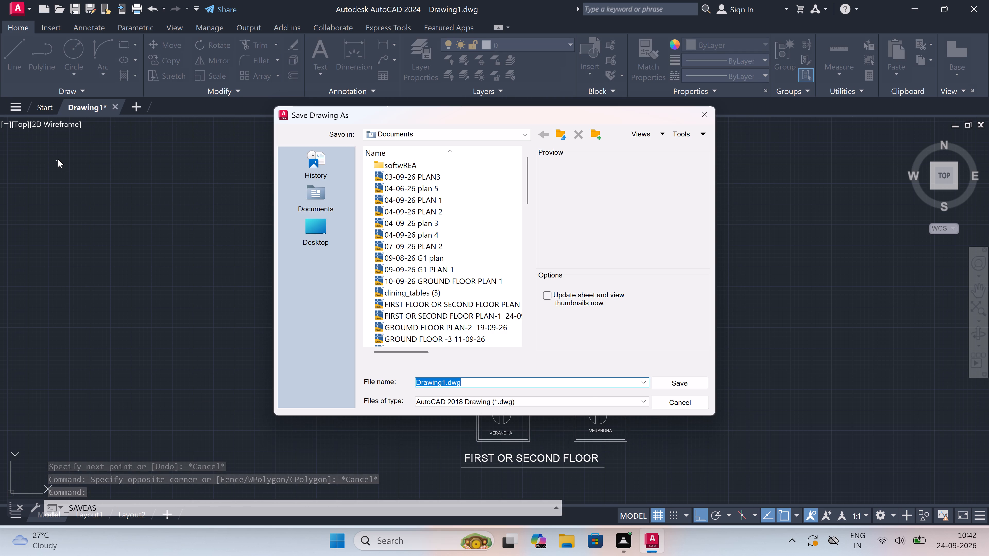
key("BackSpace")
type("FIRST")
key("space")
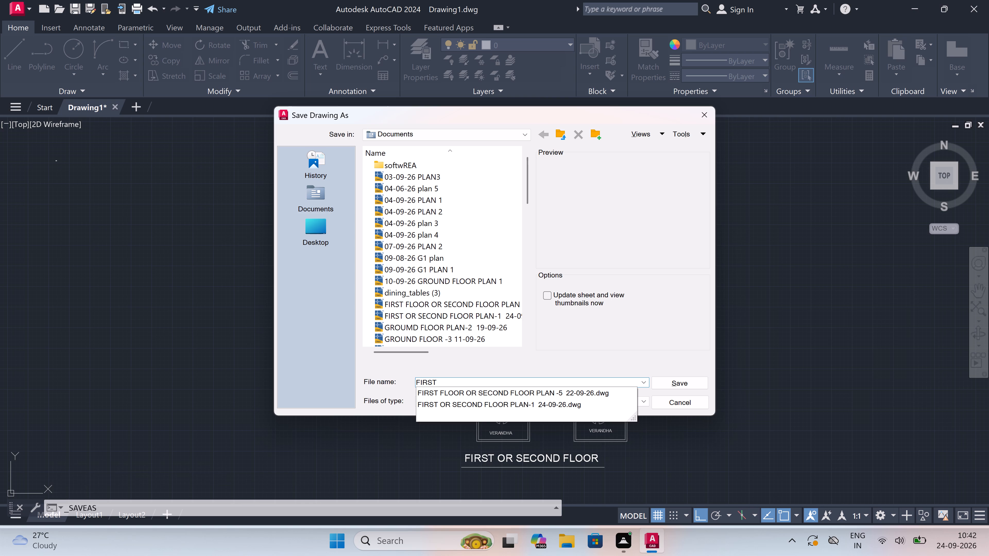
key("o")
type("R SEC")
type("OND")
key("space")
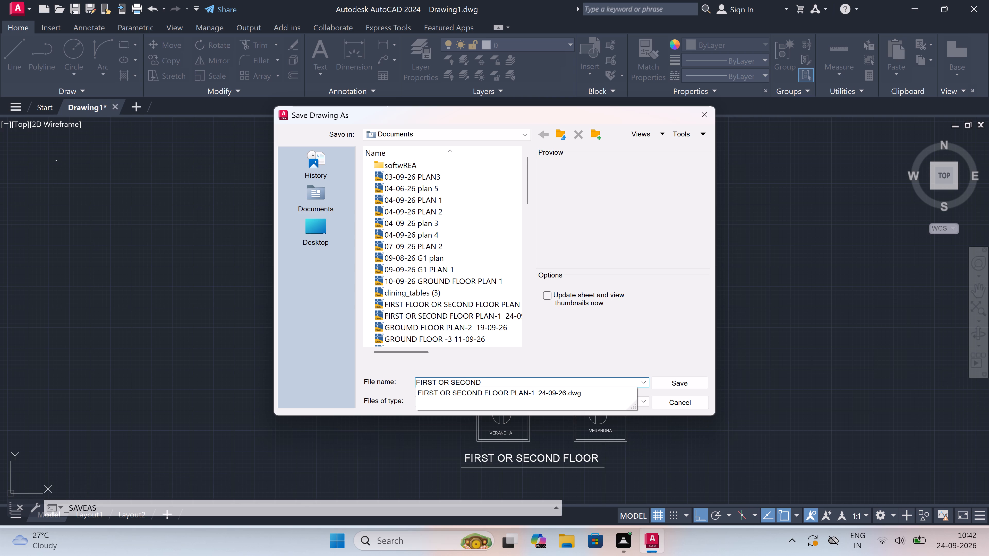
type("FLOOR PLAN -2")
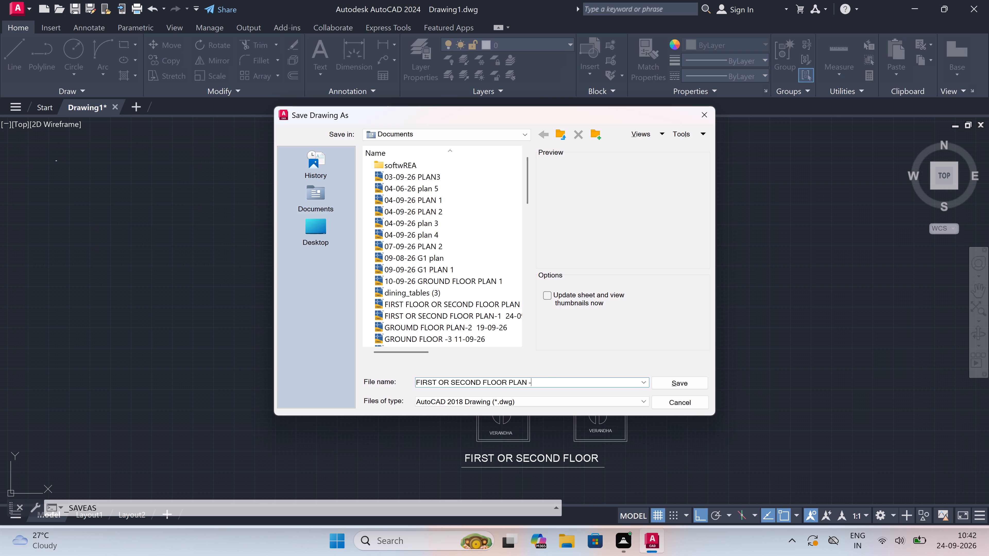
key("space")
key("space")
type("24-09-26")
left_click(690, 377)
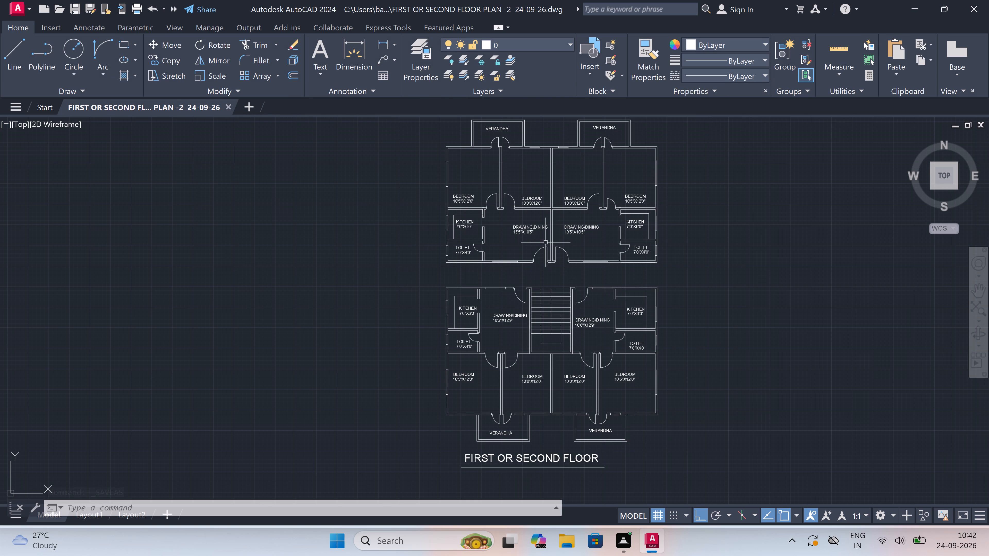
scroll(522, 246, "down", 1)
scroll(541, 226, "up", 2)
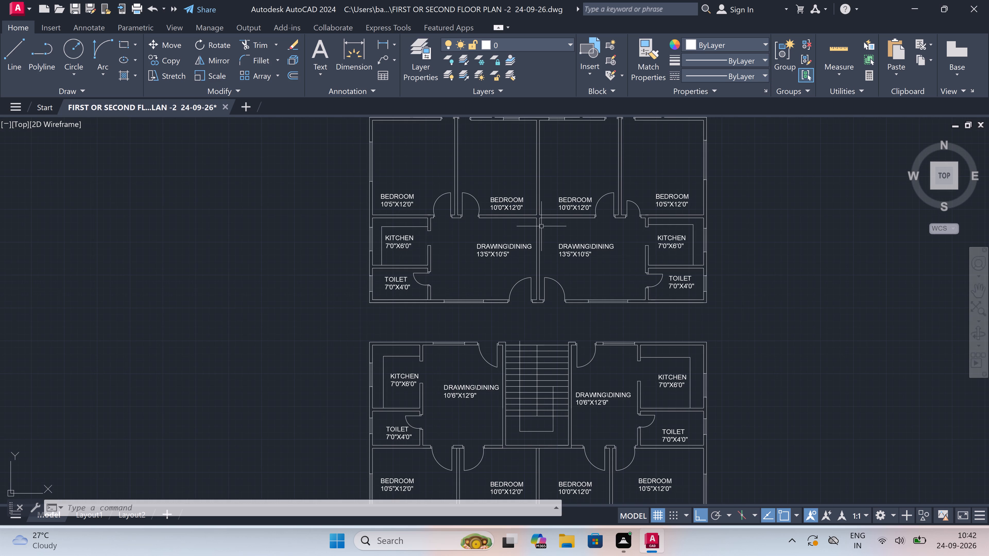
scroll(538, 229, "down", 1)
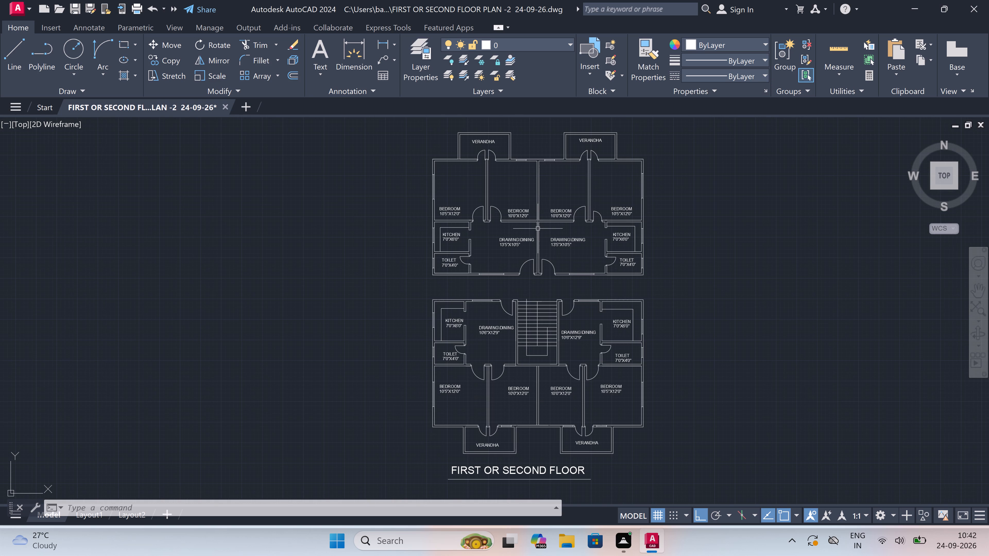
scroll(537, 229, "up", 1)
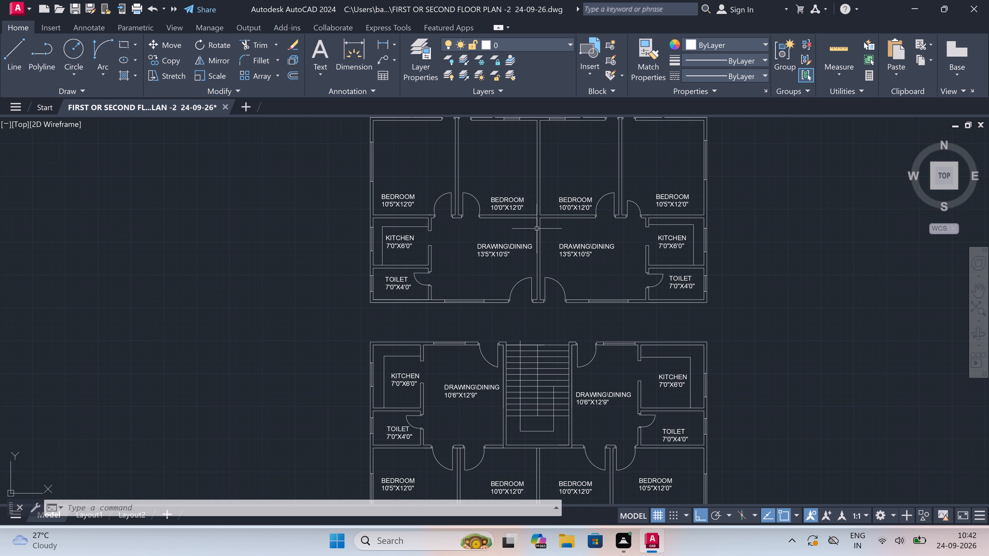
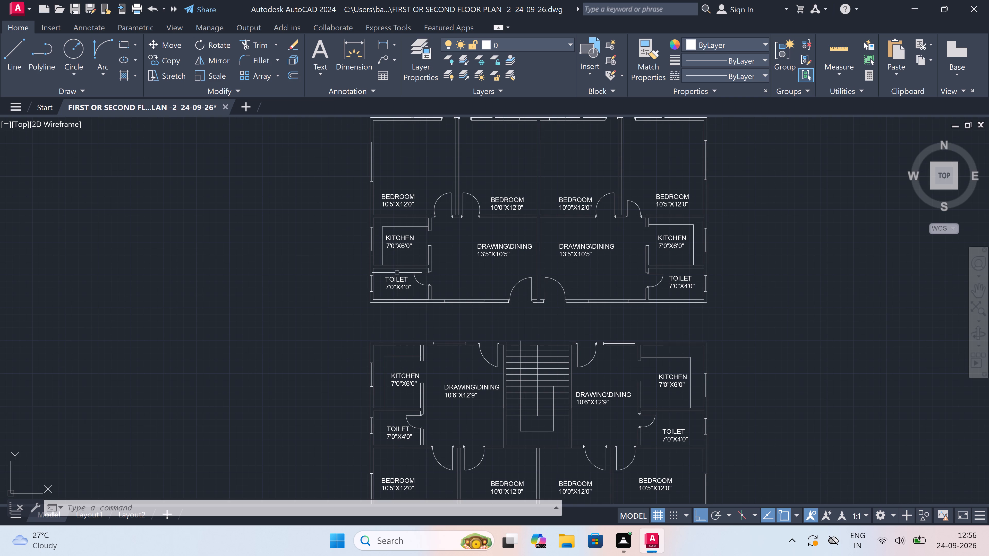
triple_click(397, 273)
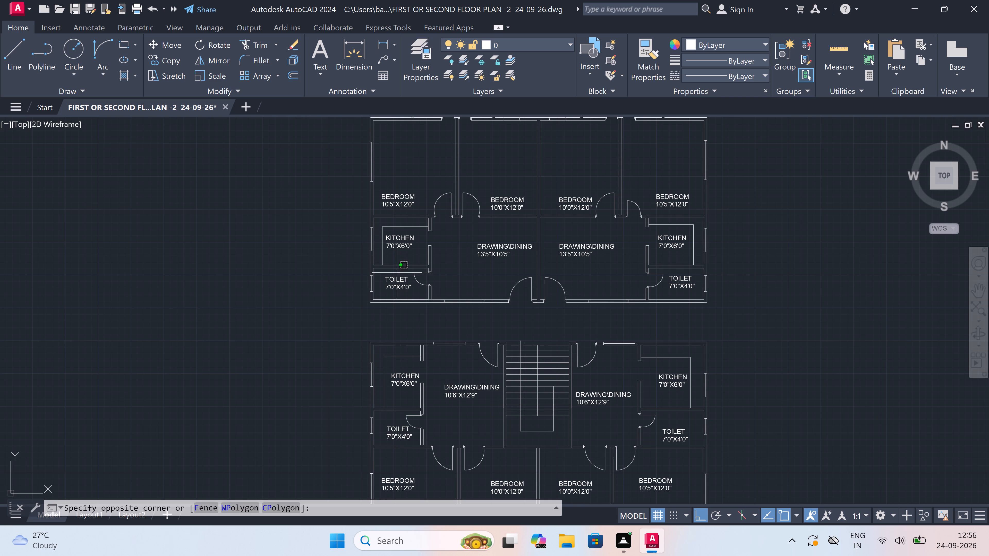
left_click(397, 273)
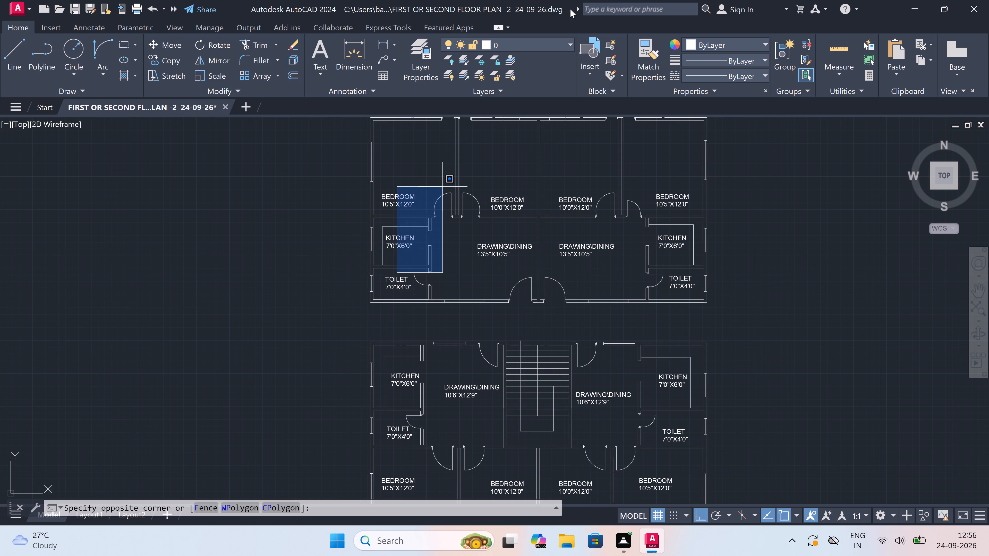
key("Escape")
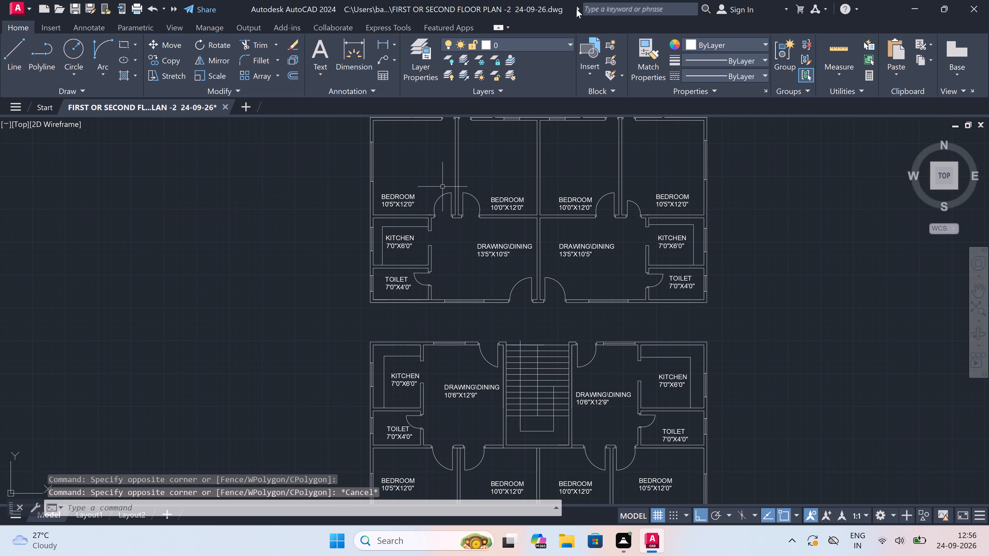
Copy the whole floor plan with its FIRST OR SECOND FLOOR title about 55 feet horizontally to the right of the original.
scroll(761, 296, "down", 3)
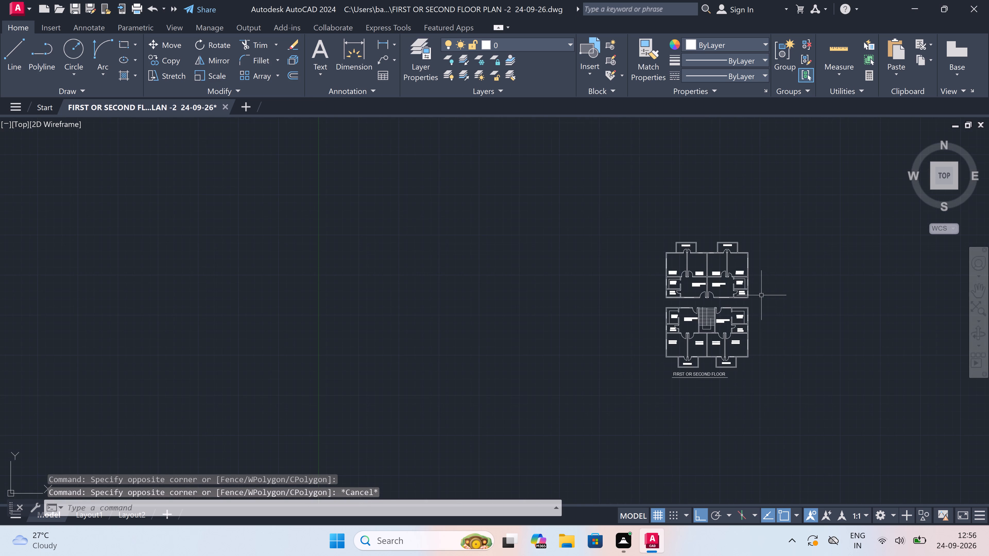
scroll(760, 289, "up", 2)
scroll(760, 289, "down", 2)
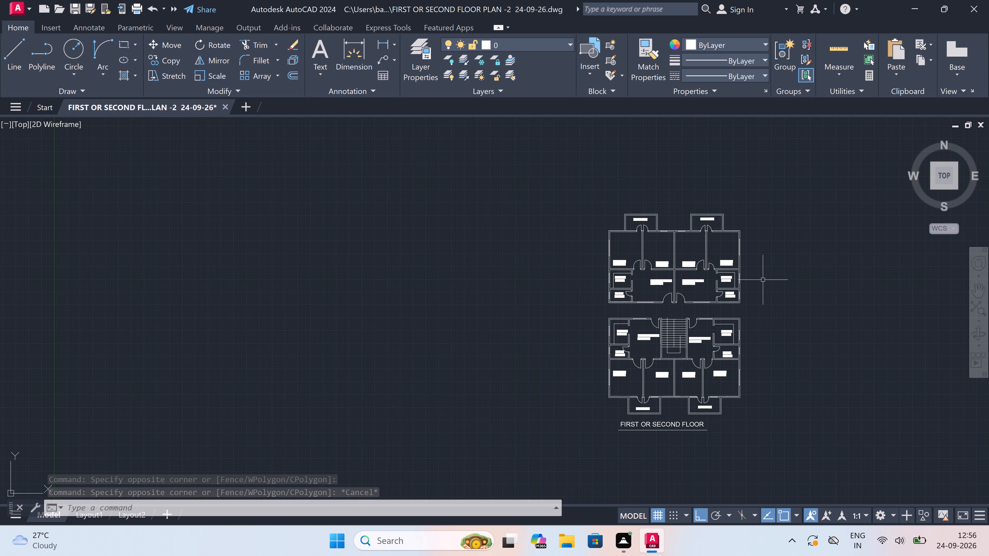
scroll(792, 237, "up", 2)
scroll(790, 233, "down", 1)
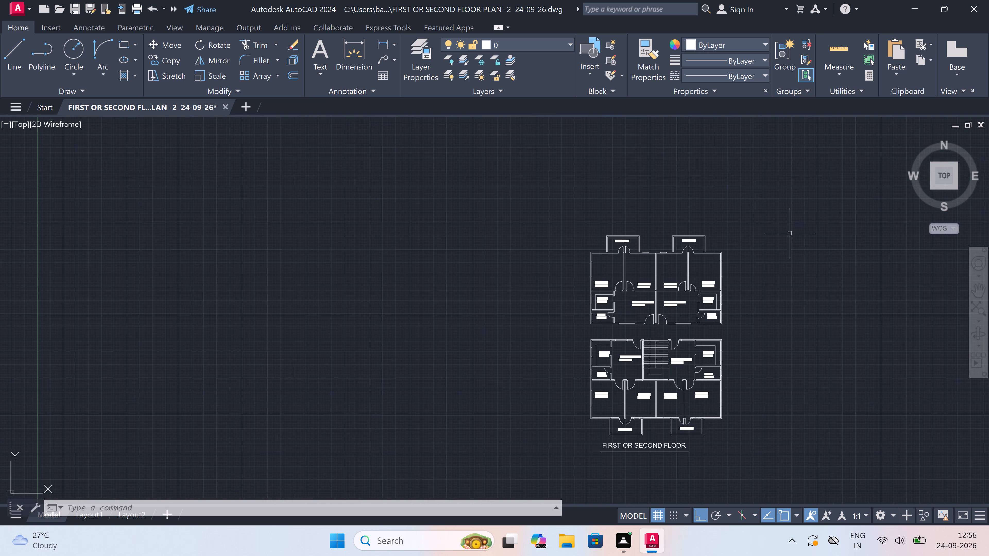
left_click(787, 226)
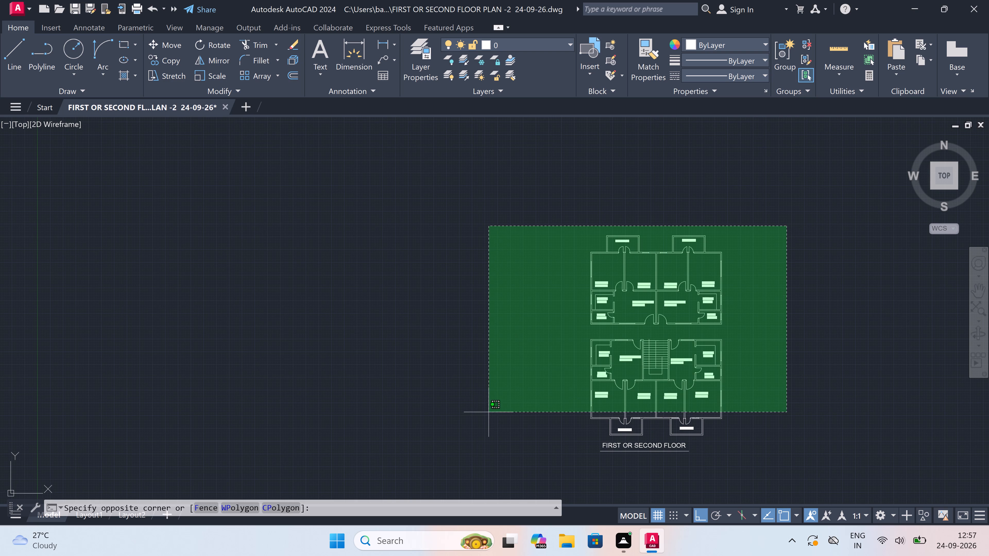
left_click(470, 453)
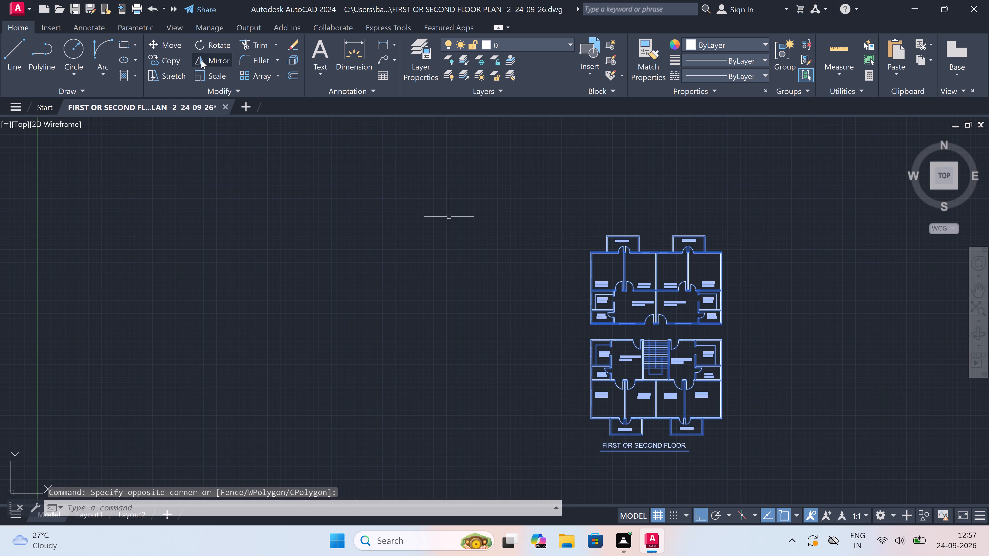
left_click(162, 54)
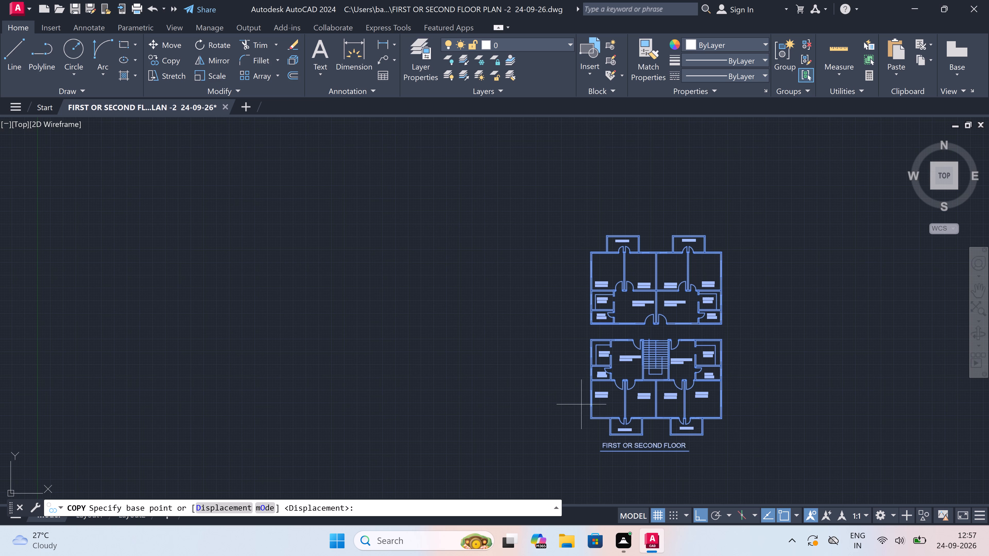
left_click(610, 360)
scroll(652, 330, "down", 3)
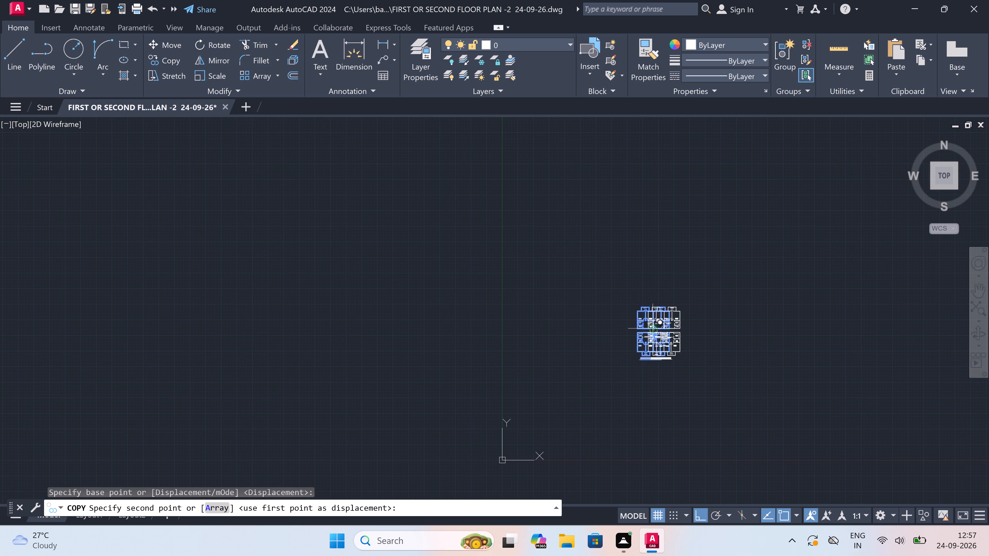
scroll(686, 335, "up", 4)
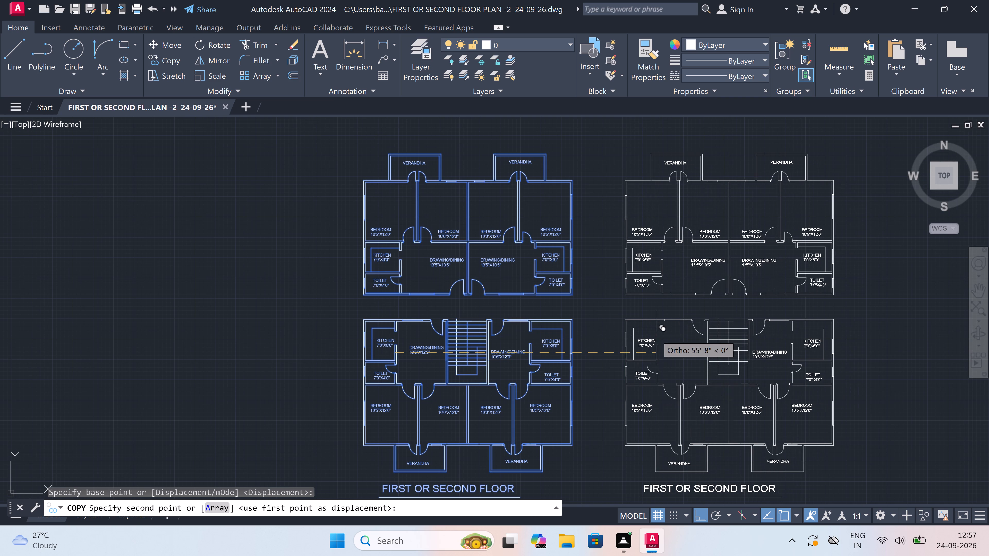
left_click(650, 335)
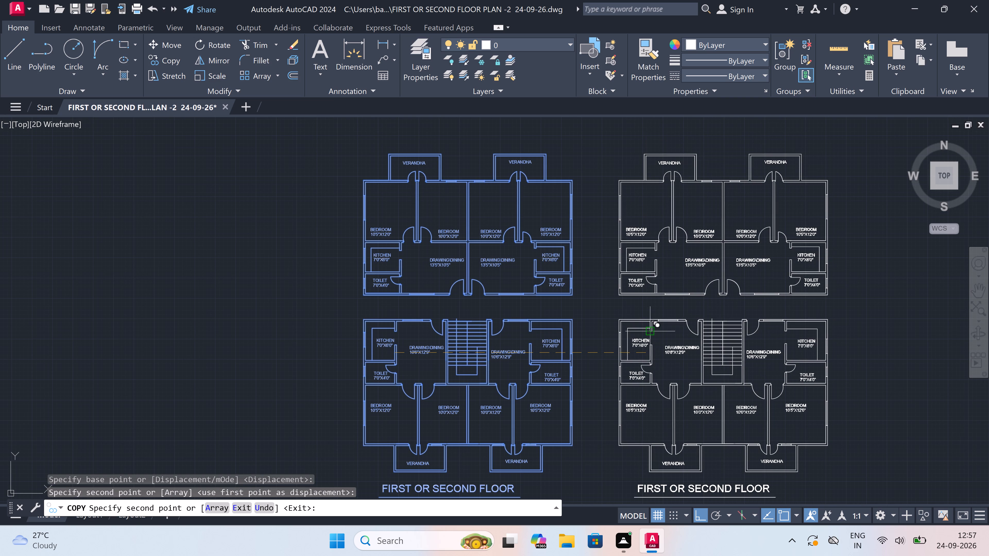
key("Escape")
Select all room labels in the lower half of the copied plan: drawing/dining, kitchens, toilets, bedrooms and both verandhas.
scroll(649, 335, "down", 2)
scroll(691, 317, "up", 3)
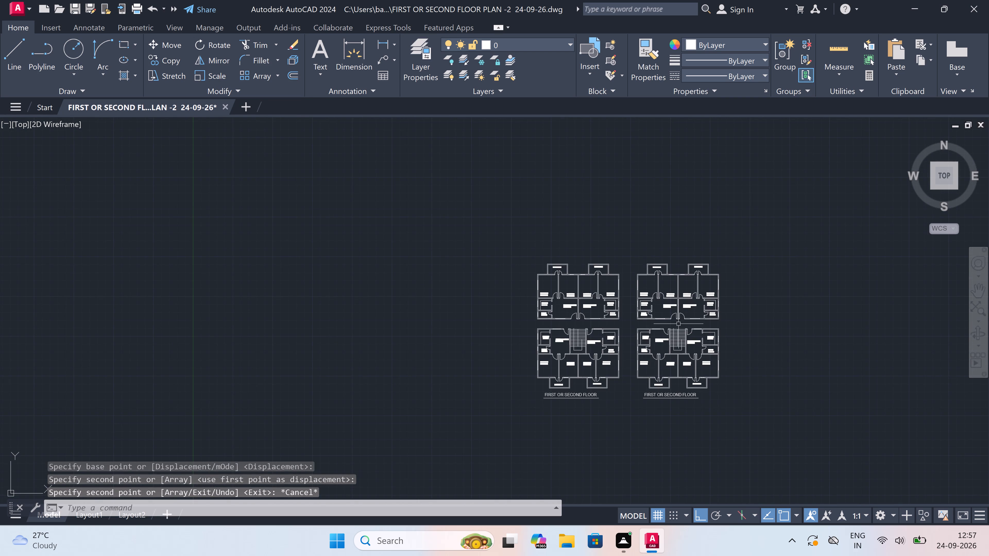
scroll(691, 317, "down", 4)
scroll(717, 305, "up", 3)
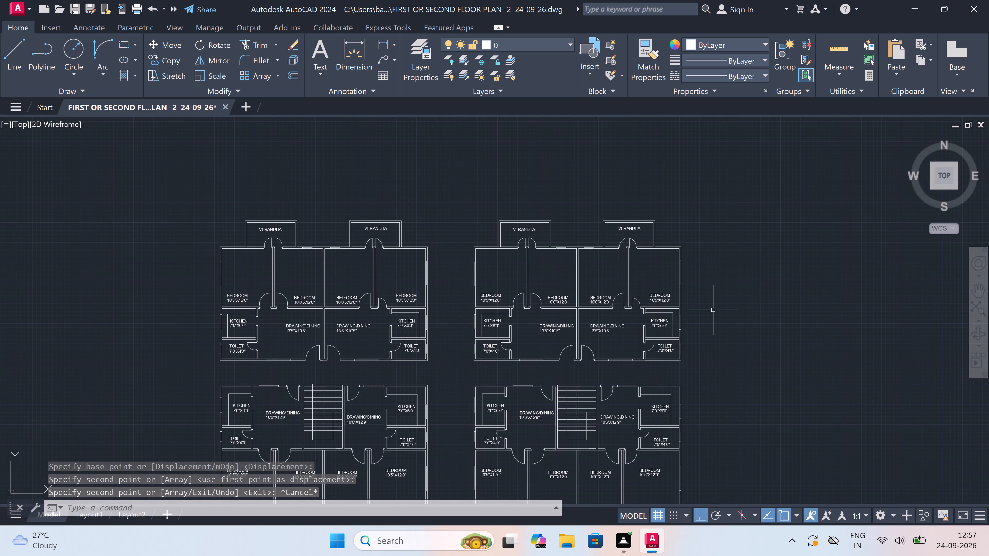
scroll(590, 390, "down", 1)
scroll(561, 426, "up", 2)
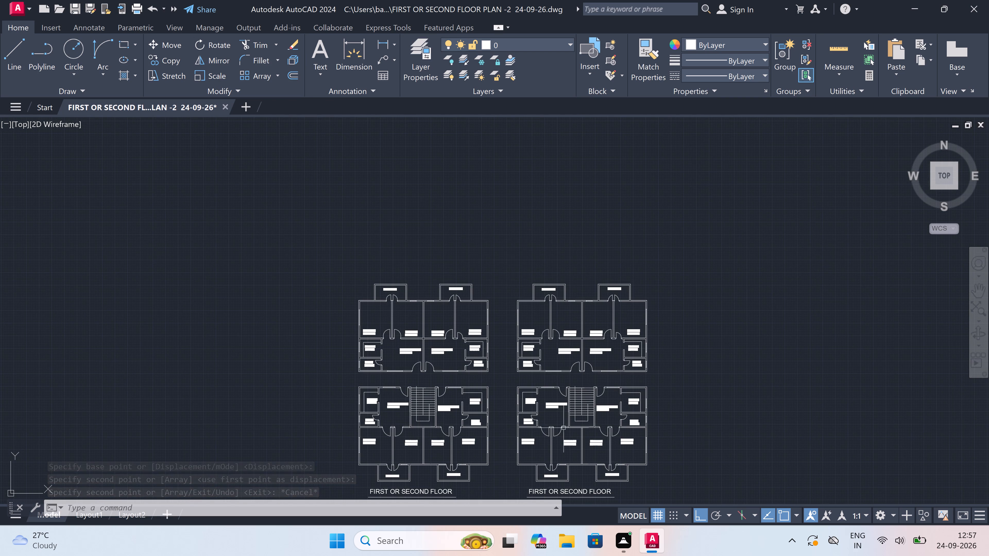
left_click(528, 371)
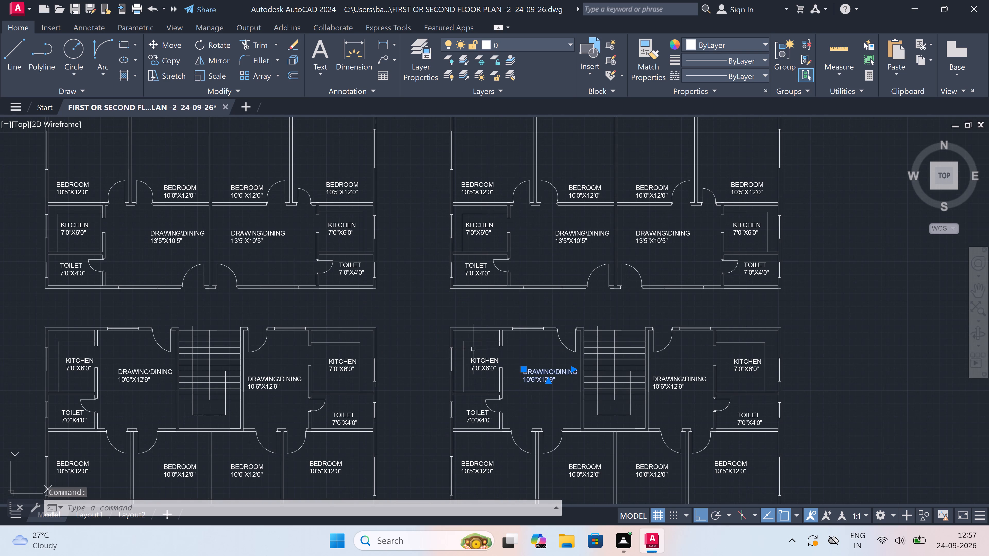
left_click(473, 365)
left_click(471, 423)
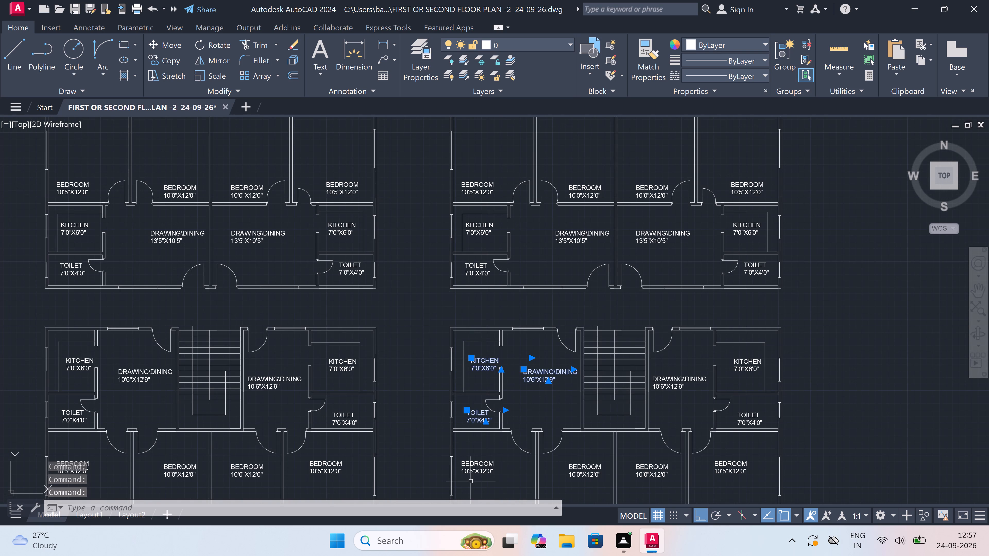
left_click(472, 473)
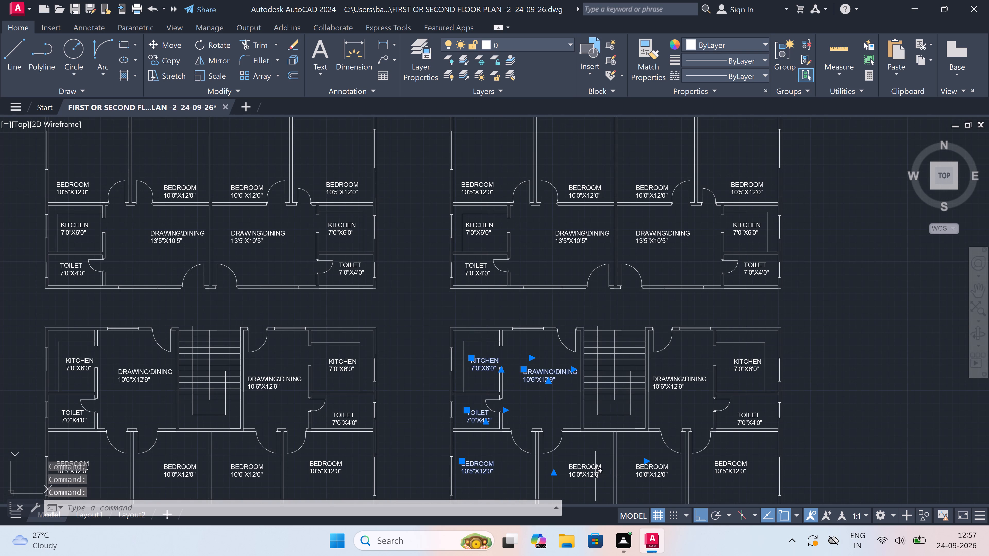
left_click(588, 469)
left_click(652, 474)
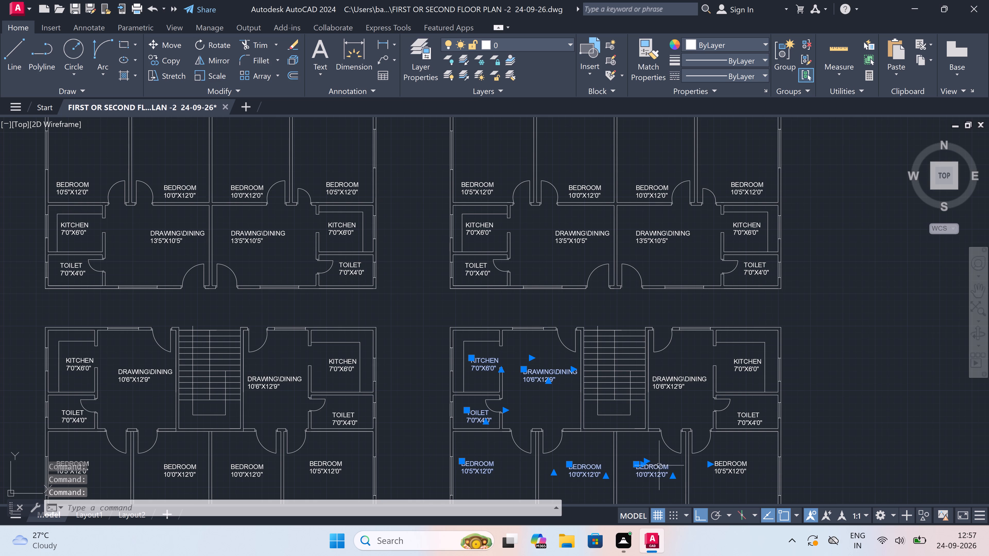
left_click(684, 388)
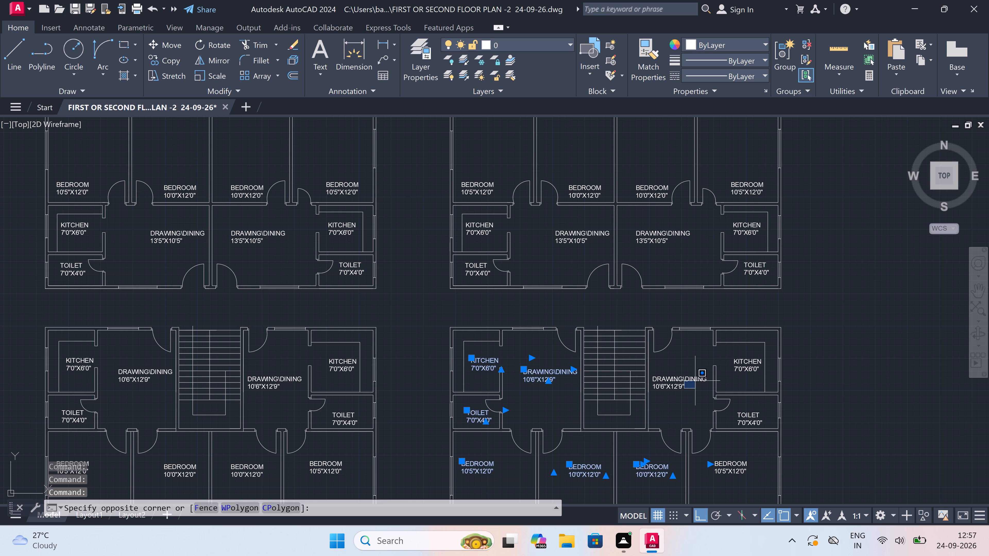
left_click(660, 369)
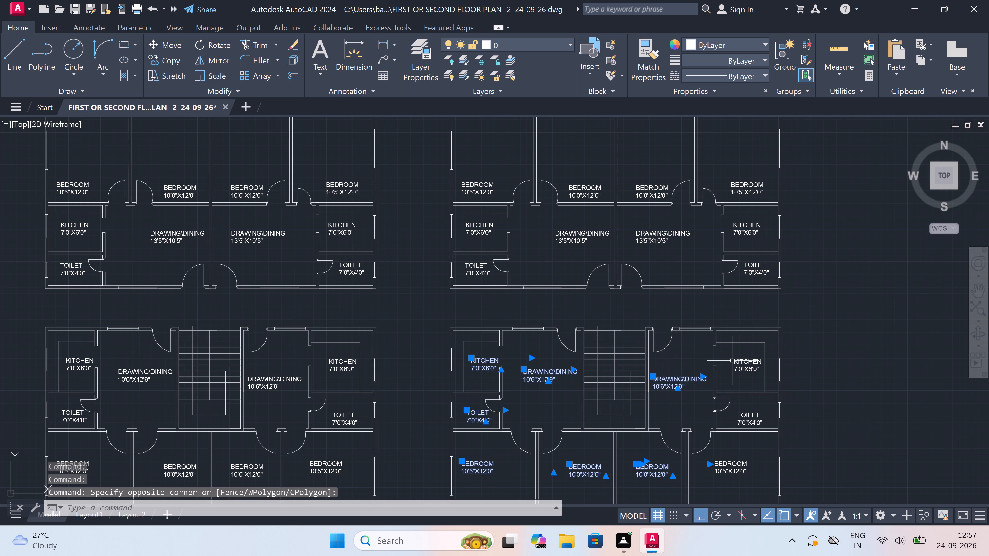
left_click(745, 358)
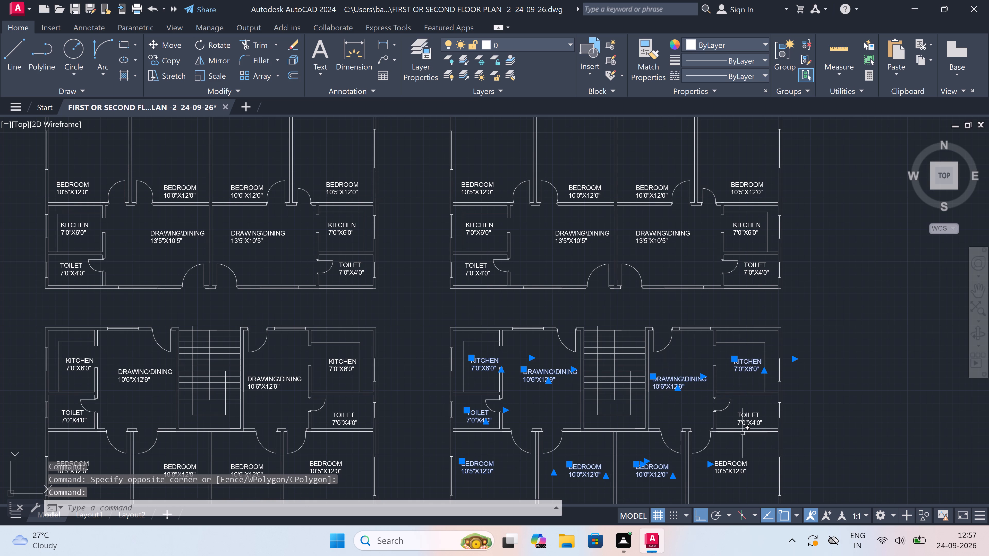
left_click(744, 422)
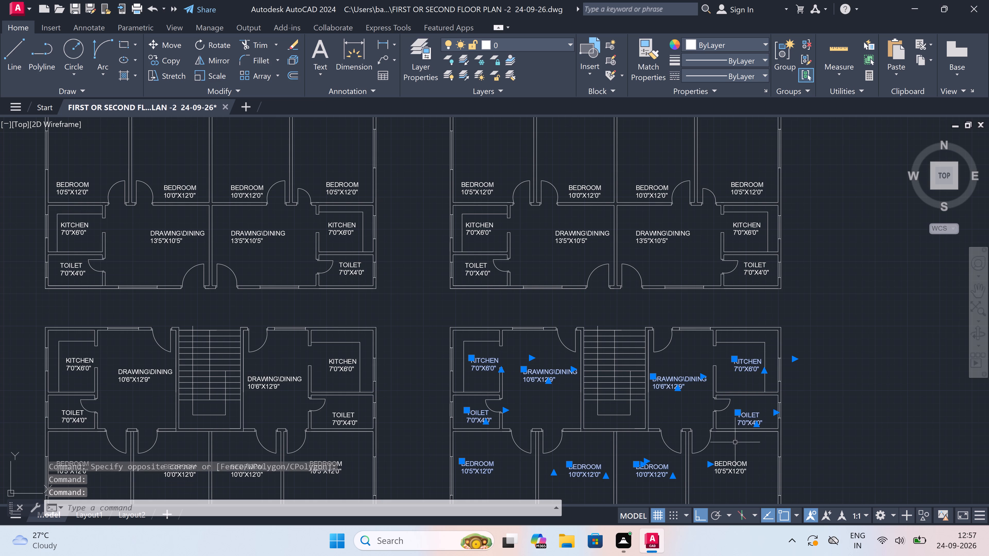
left_click(723, 464)
scroll(656, 367, "down", 4)
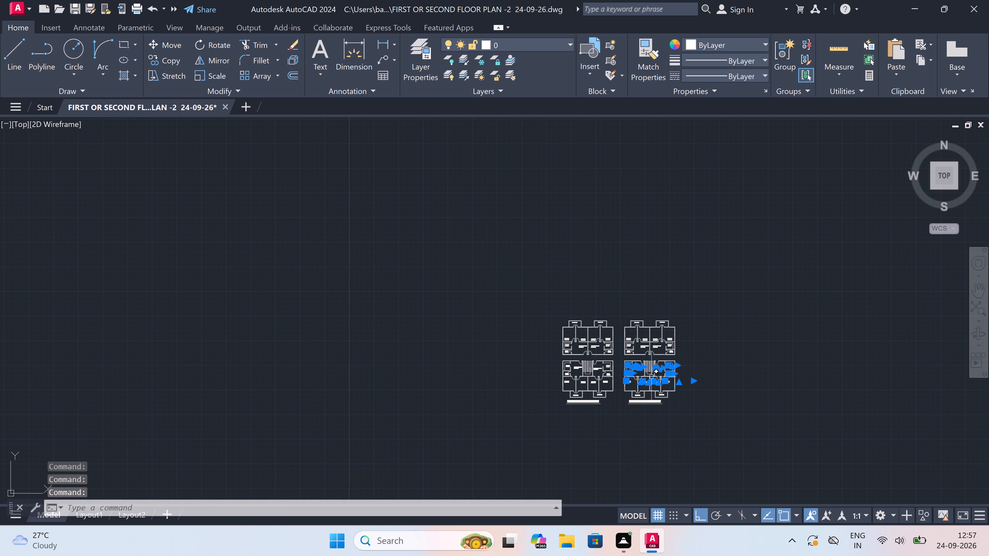
scroll(647, 387, "up", 5)
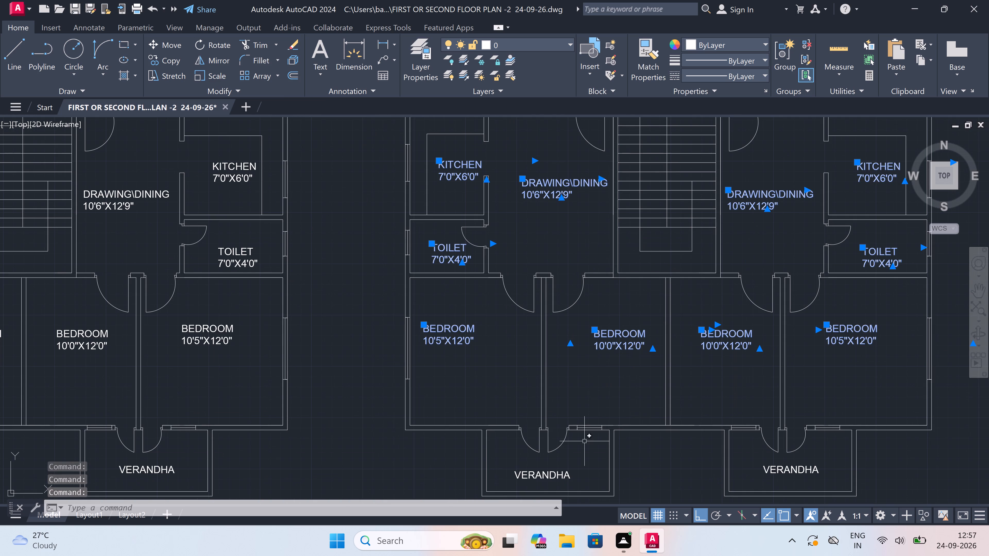
left_click(556, 476)
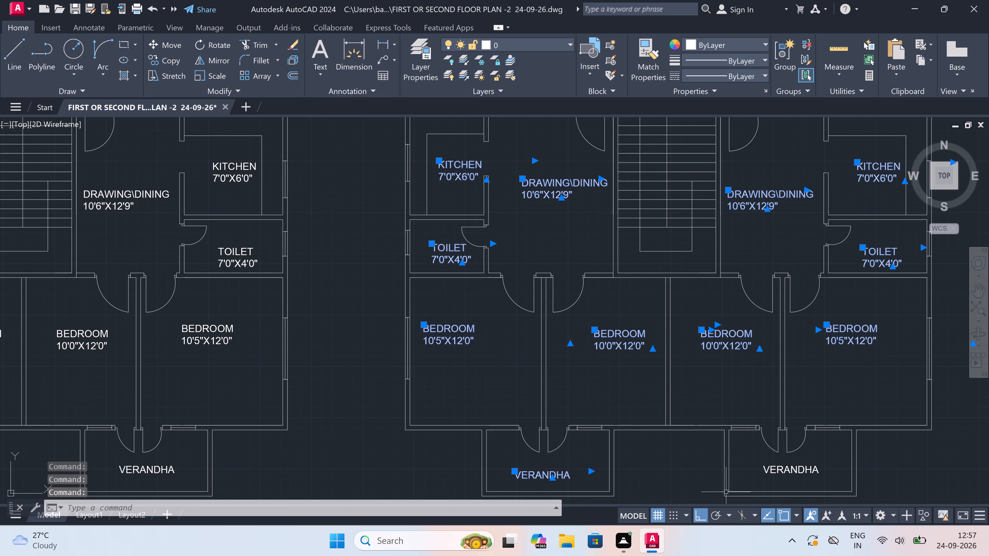
left_click(786, 473)
Add the upper half's bedroom, kitchen, toilet and drawing/dining labels in the copied plan to the selection and erase all selected labels.
scroll(694, 447, "down", 2)
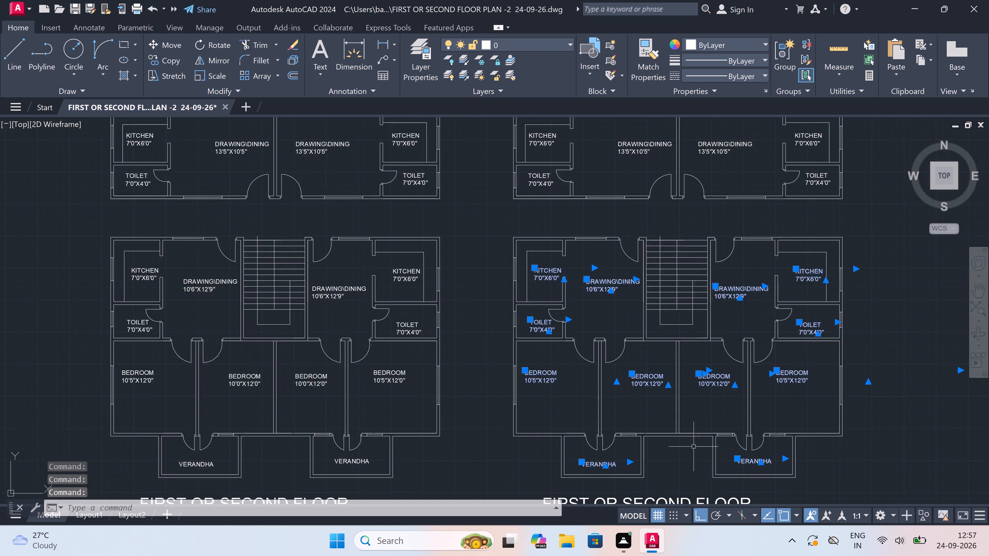
scroll(694, 447, "down", 2)
scroll(688, 359, "up", 2)
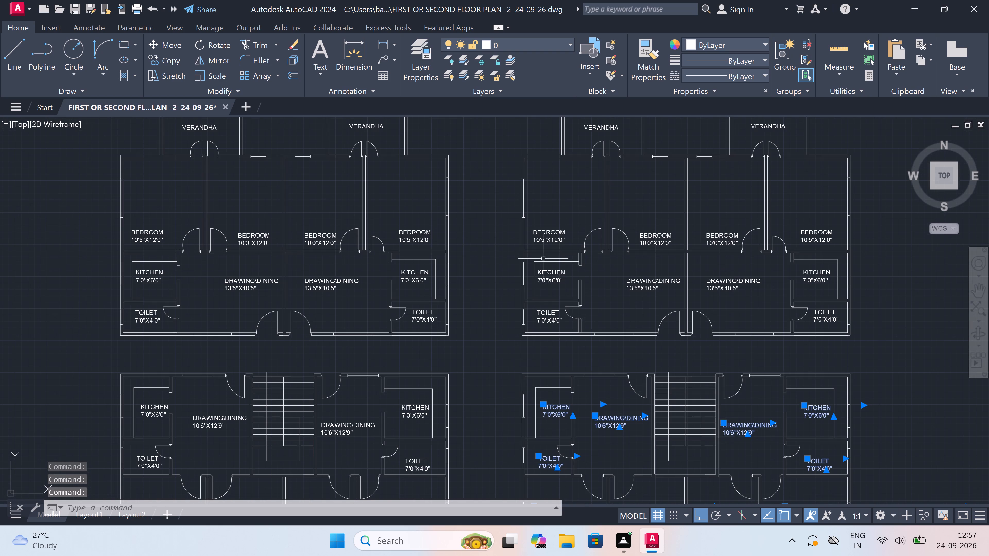
scroll(543, 259, "up", 3)
left_click(543, 327)
scroll(543, 326, "down", 4)
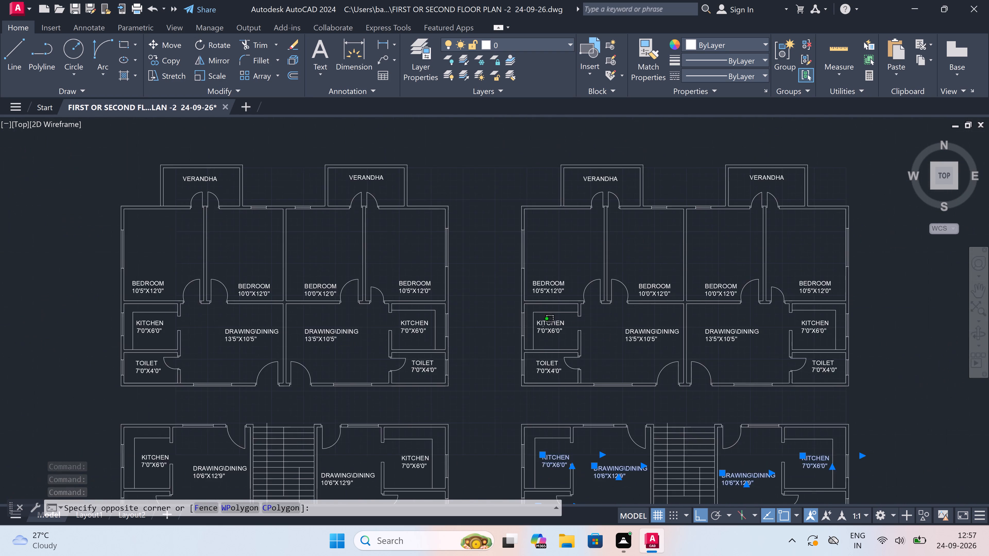
scroll(541, 321, "up", 4)
left_click(526, 344)
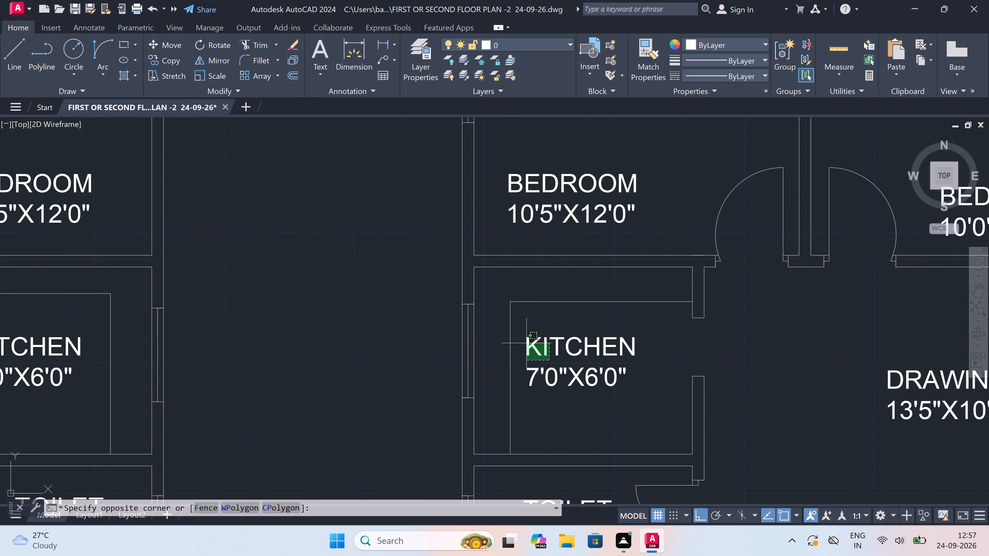
left_click_drag(580, 144, 578, 147)
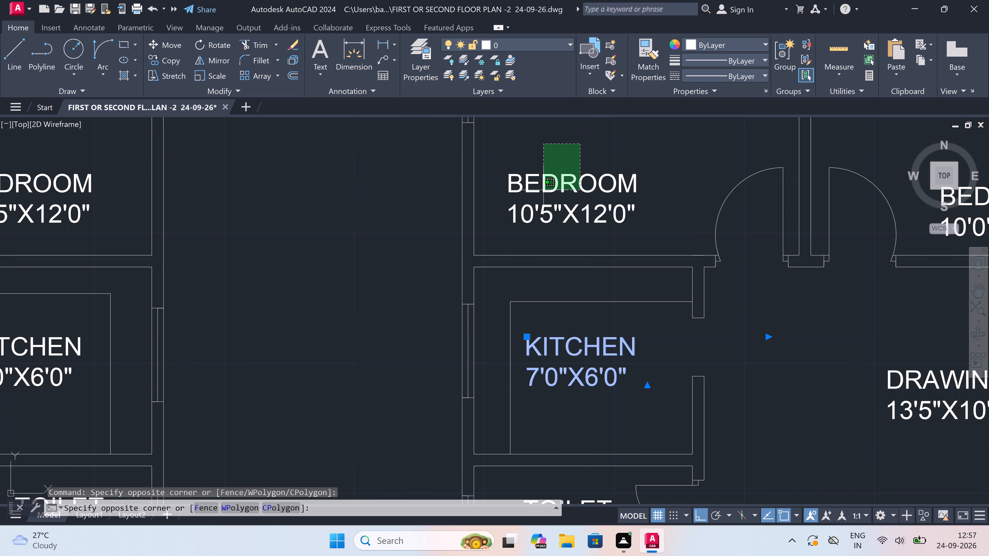
left_click(543, 190)
scroll(543, 190, "down", 4)
scroll(542, 233, "up", 3)
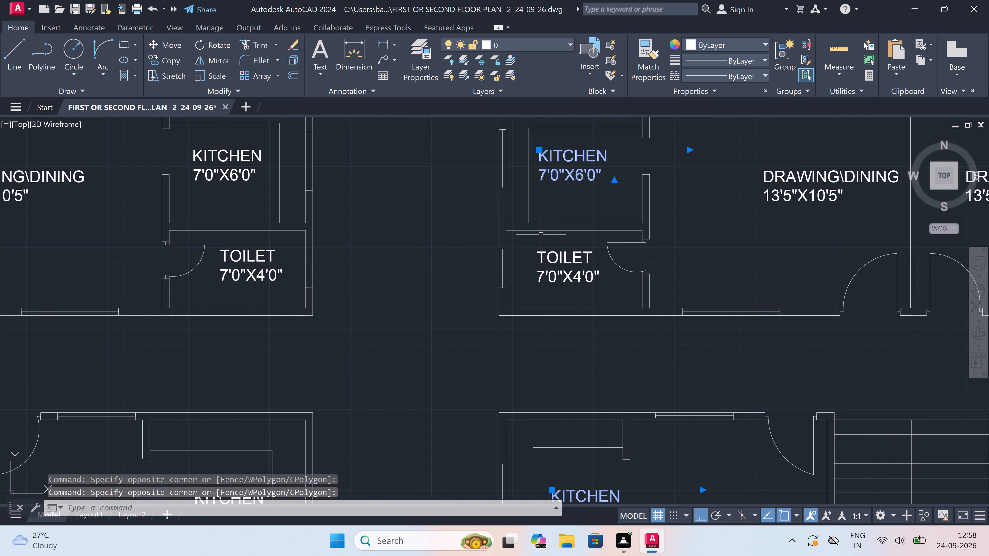
left_click(545, 254)
scroll(537, 263, "down", 2)
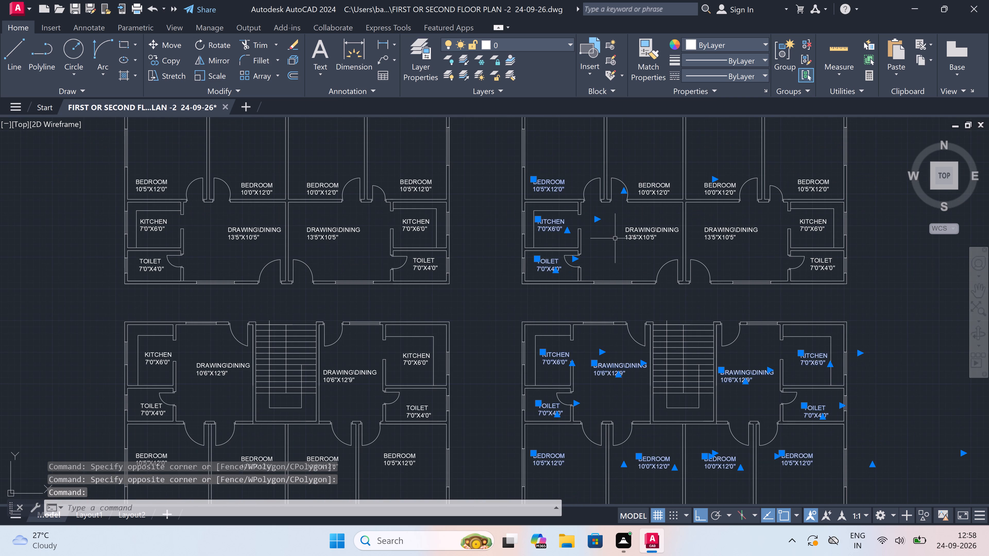
left_click(651, 224)
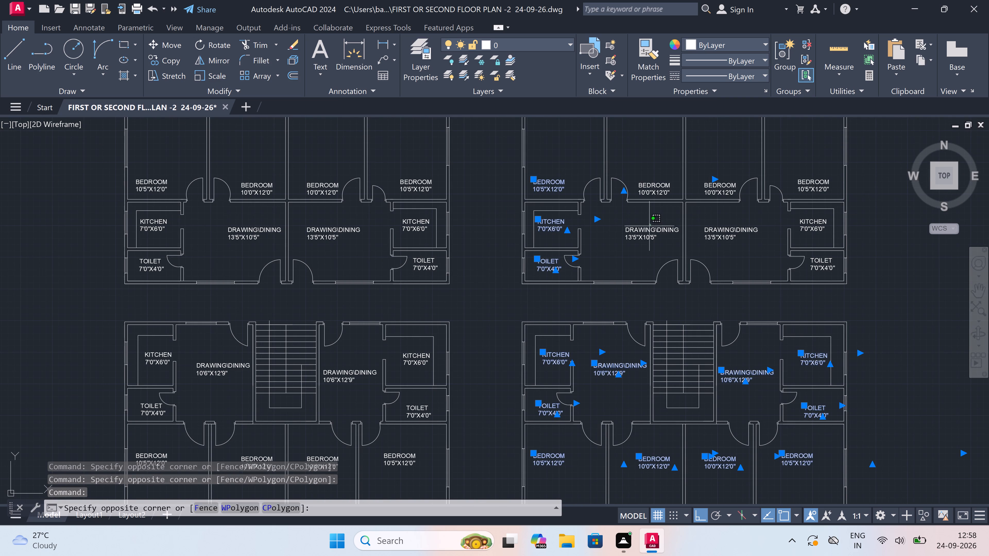
left_click(627, 249)
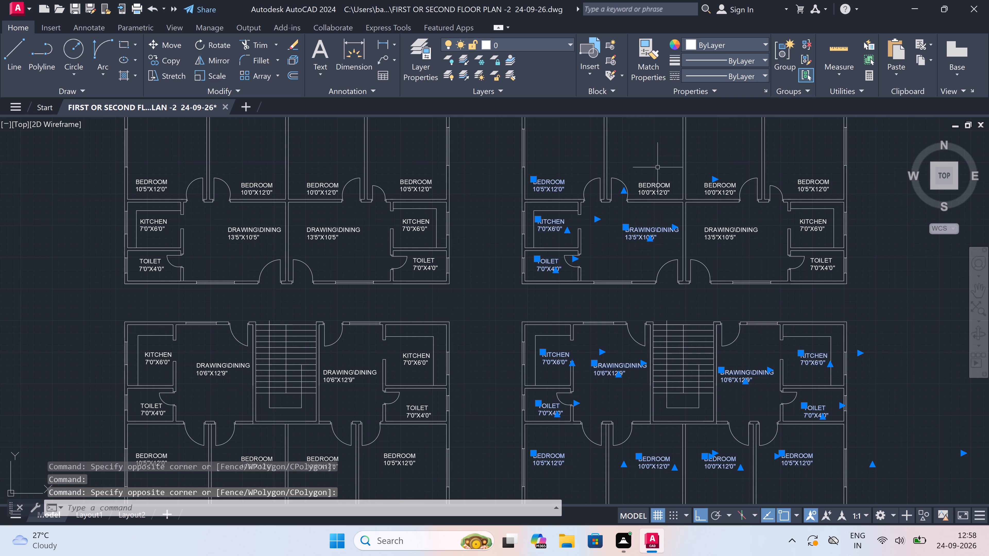
left_click(655, 179)
left_click(640, 190)
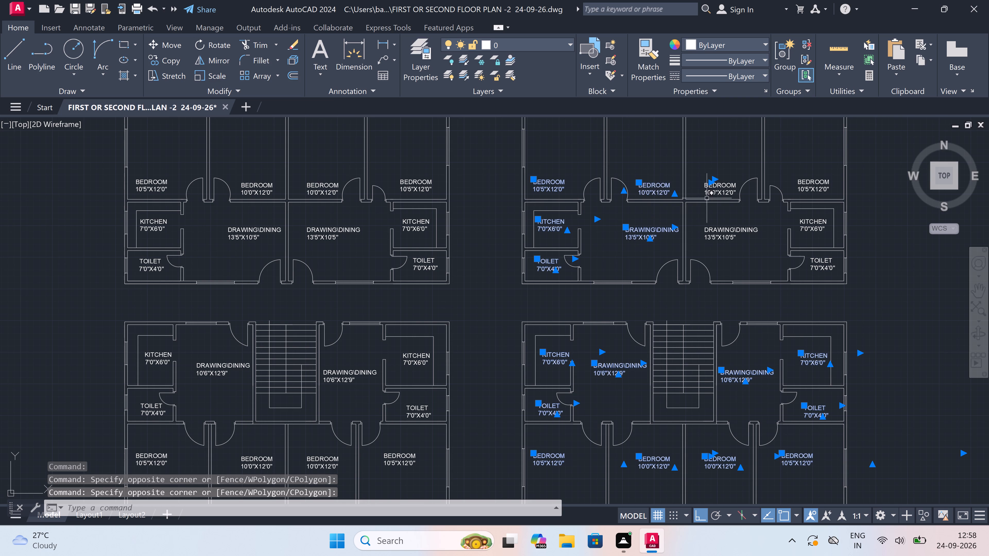
left_click(711, 193)
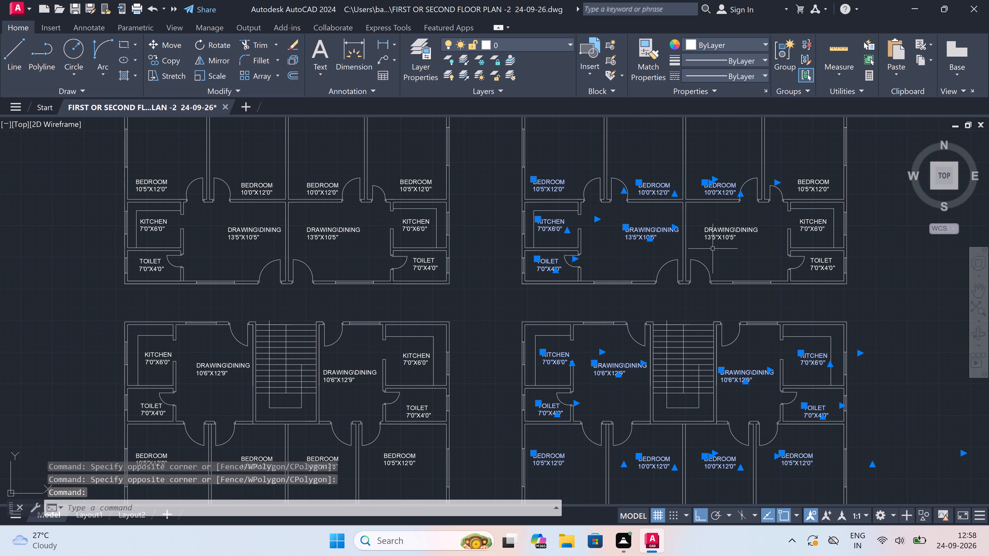
left_click(713, 237)
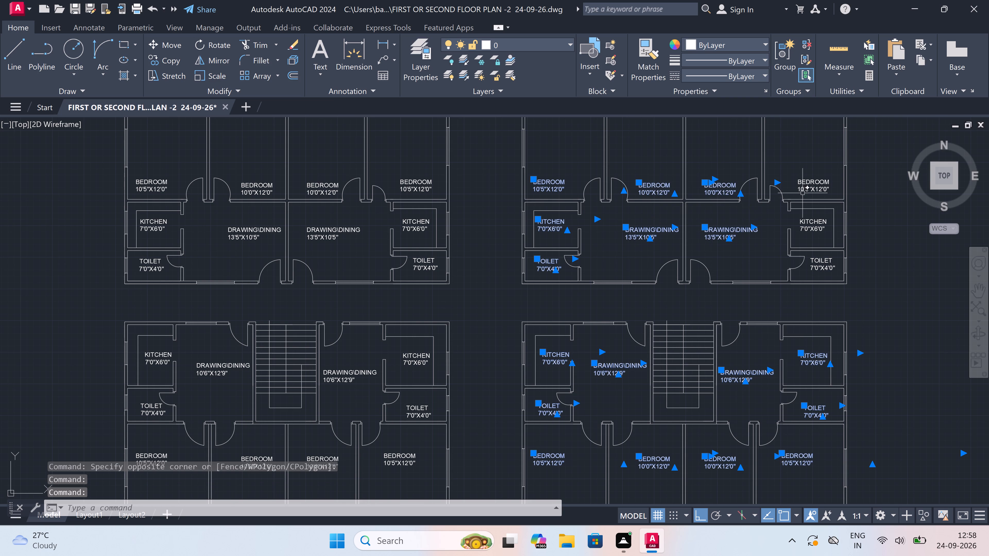
left_click(805, 188)
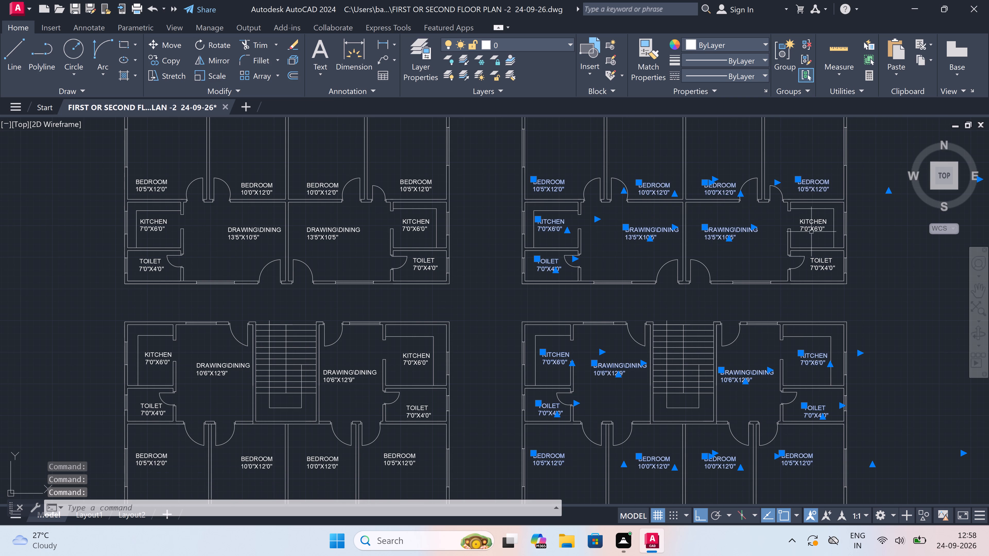
left_click(812, 223)
left_click(820, 268)
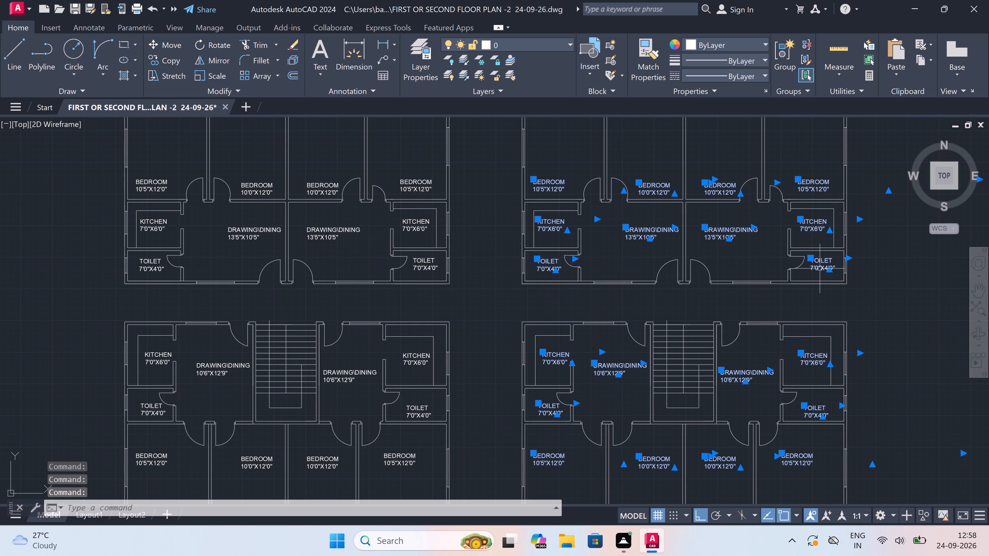
key("Delete")
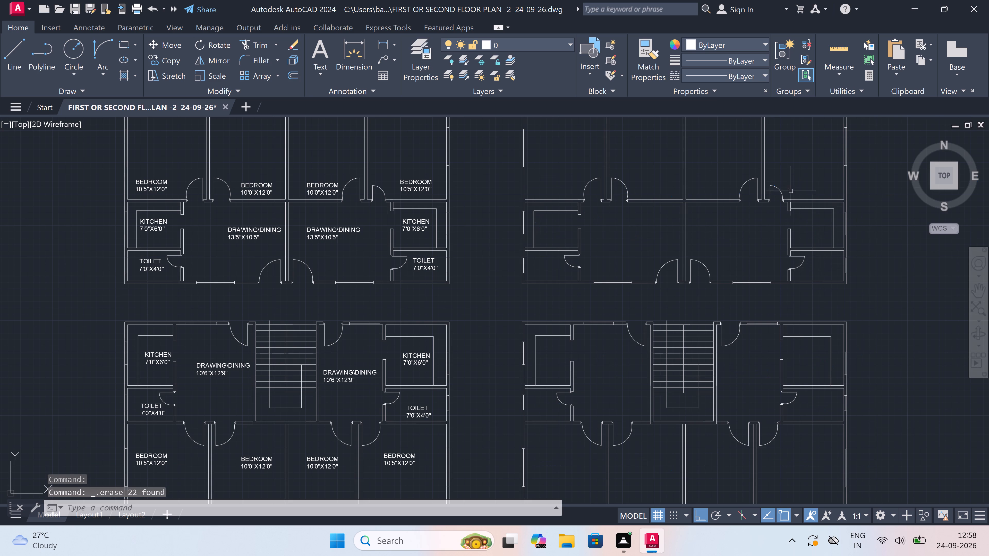
Erase the FIRST OR SECOND FLOOR title and its underline beneath the copied plan.
scroll(714, 138, "down", 3)
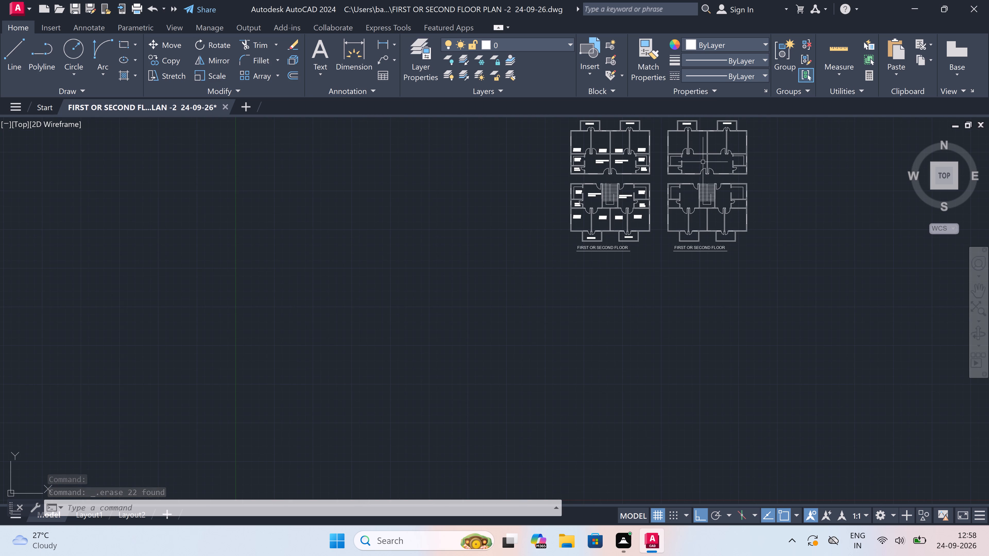
scroll(676, 252, "up", 3)
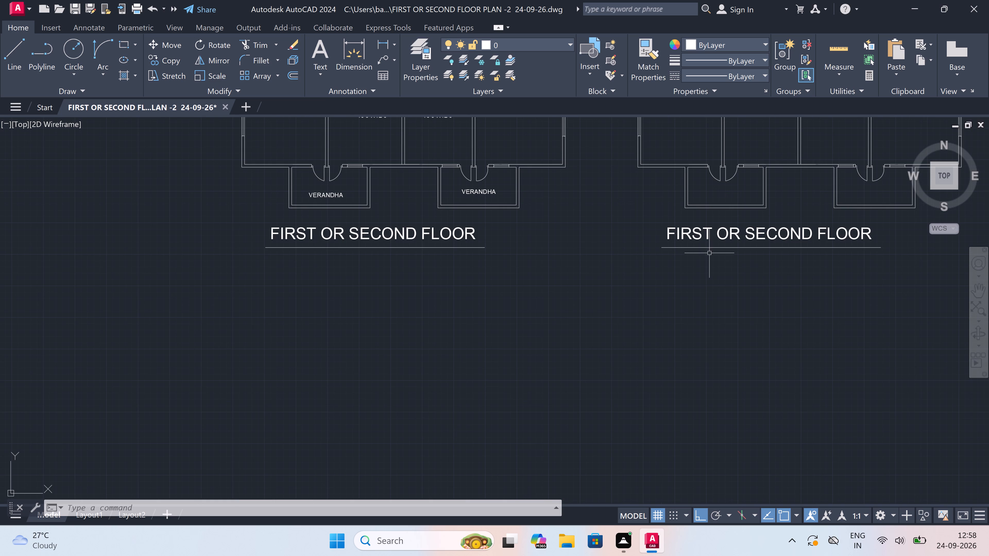
left_click(725, 237)
left_click(718, 243)
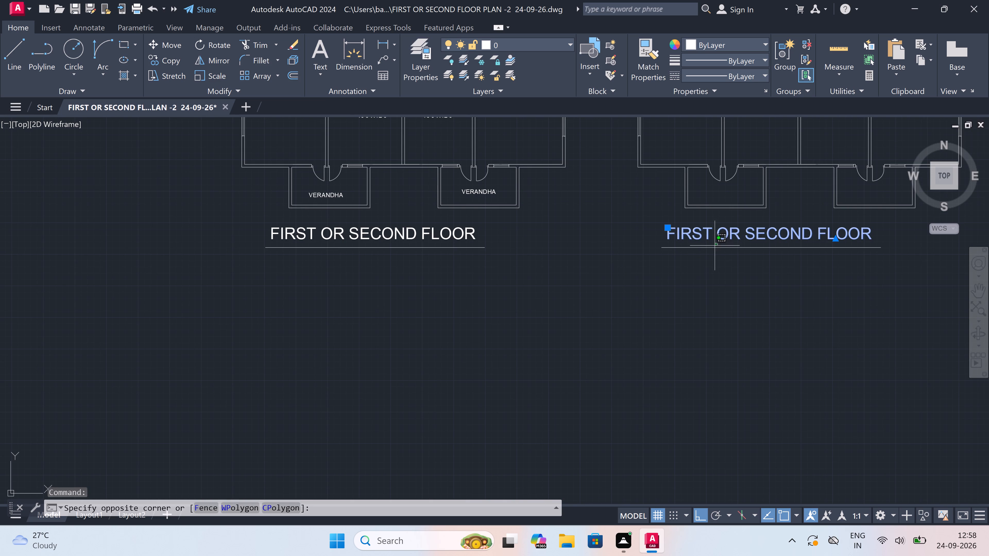
left_click(655, 276)
key("Delete")
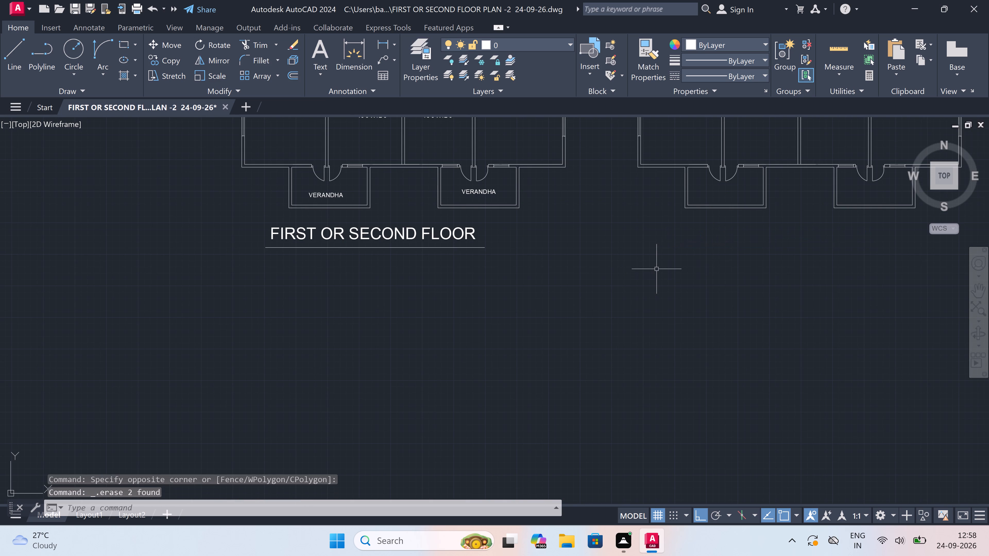
Erase the two remaining VERANDHA labels at the top of the copied plan.
scroll(657, 269, "down", 6)
scroll(661, 237, "up", 5)
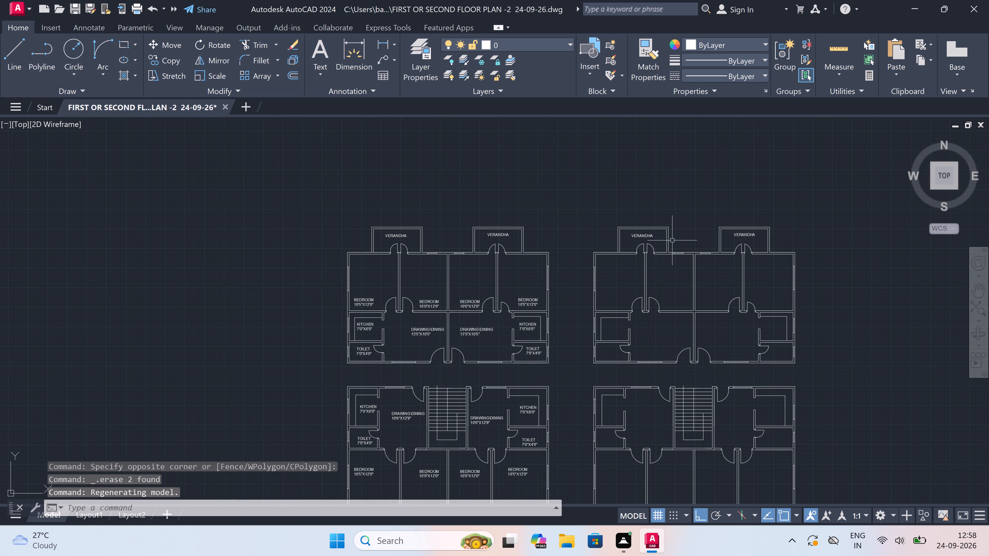
scroll(777, 221, "up", 3)
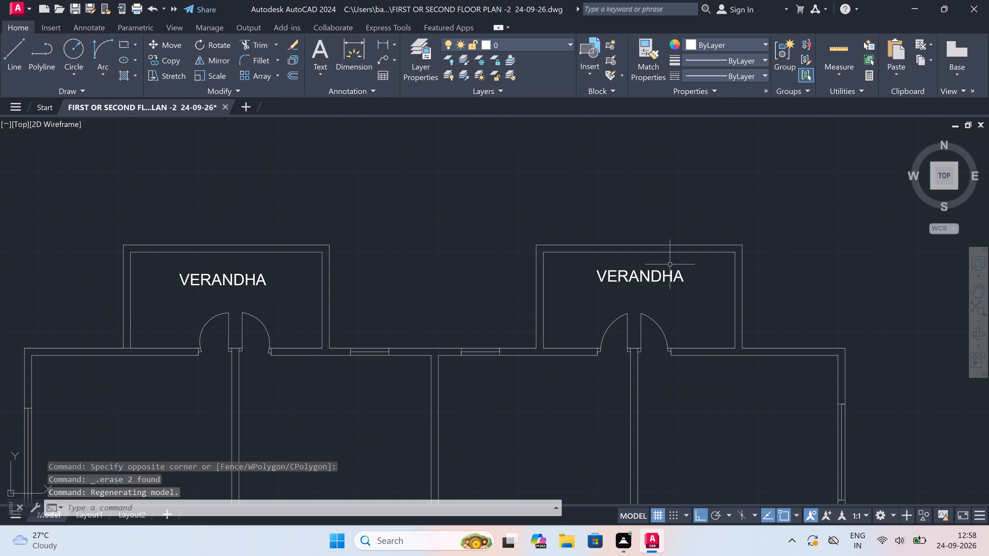
left_click(618, 261)
left_click(610, 271)
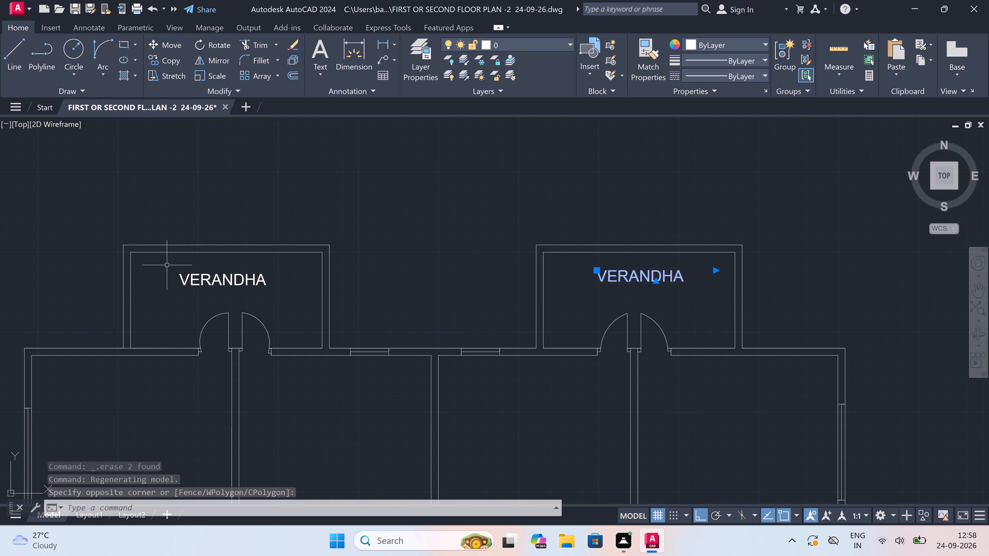
left_click_drag(209, 279, 212, 282)
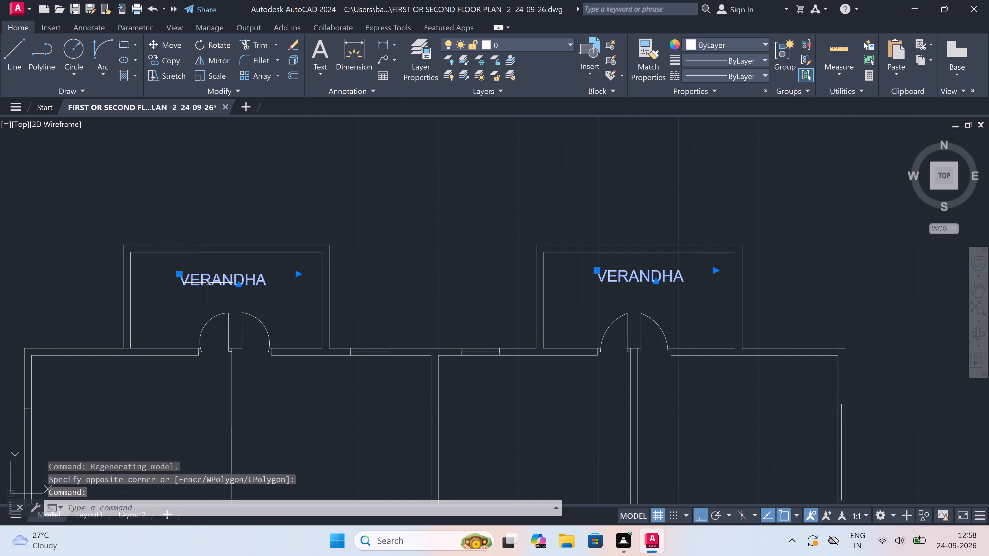
key("Delete")
Draw a horizontal line about 51 feet long across the copied plan's lower bedrooms, ending in an upward leg of about 4'-6" beyond the right wall.
scroll(312, 300, "down", 2)
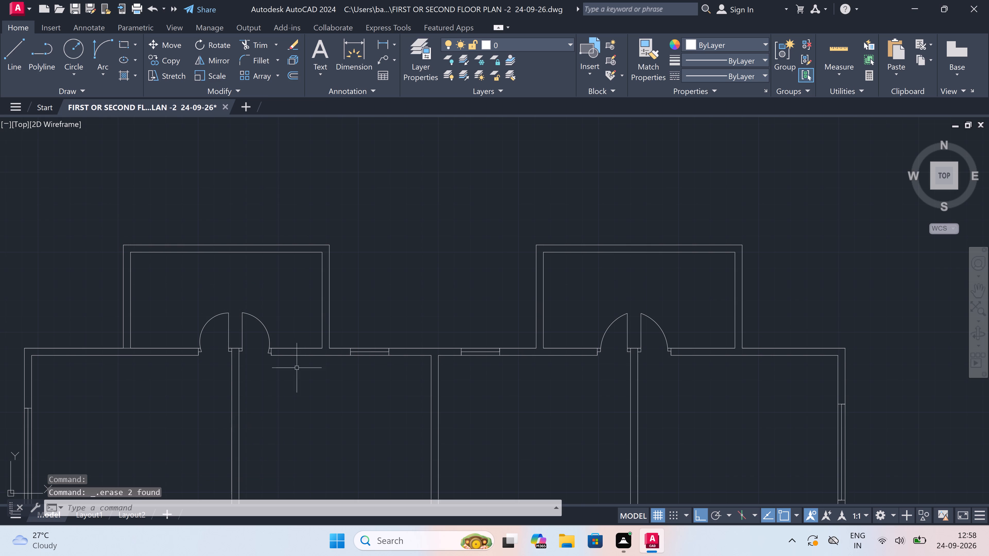
scroll(312, 300, "down", 4)
scroll(300, 366, "up", 4)
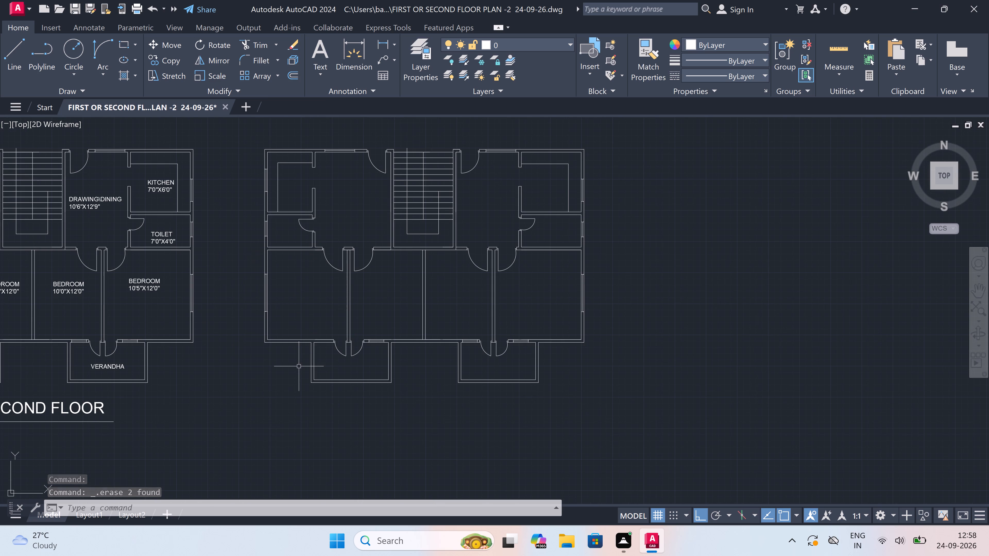
scroll(299, 366, "down", 1)
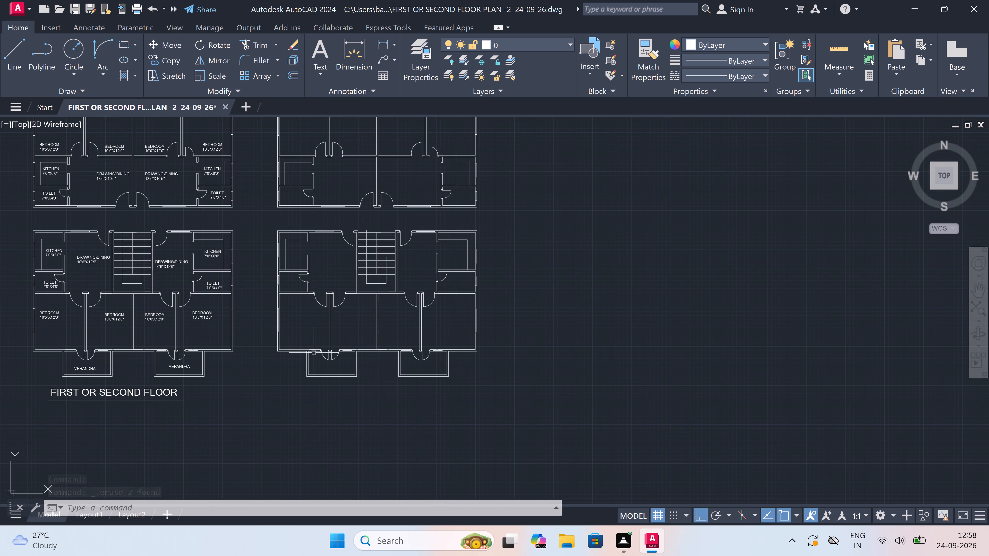
scroll(270, 299, "up", 1)
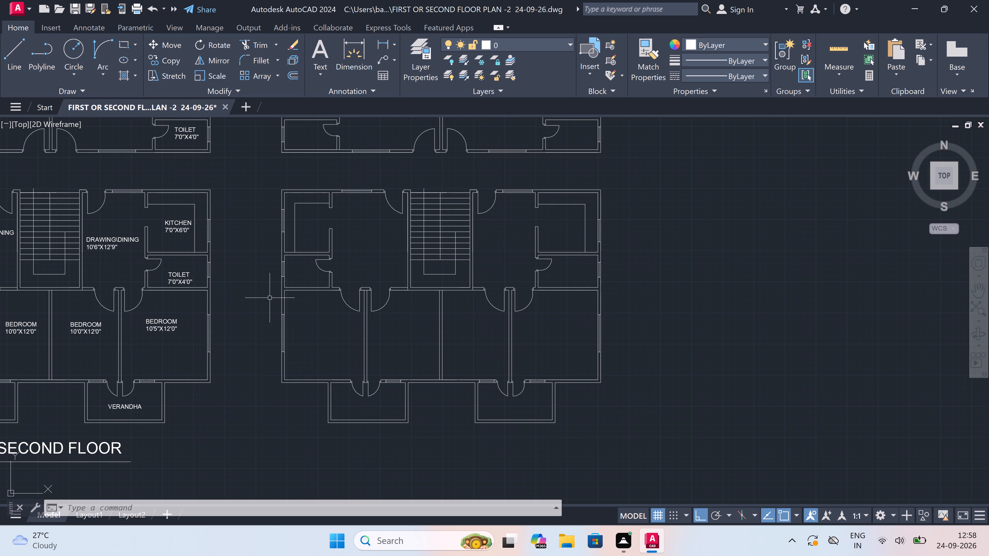
scroll(270, 298, "down", 1)
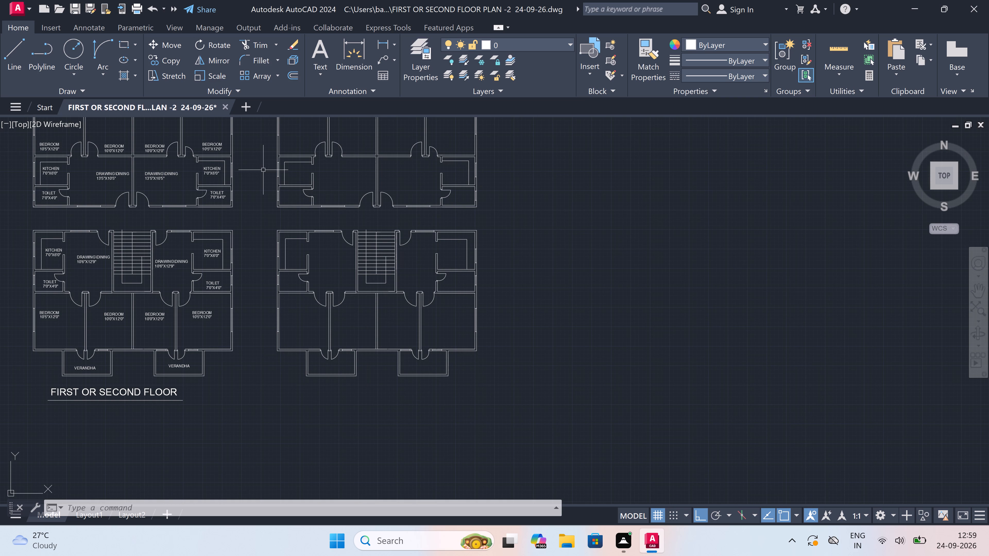
type("l")
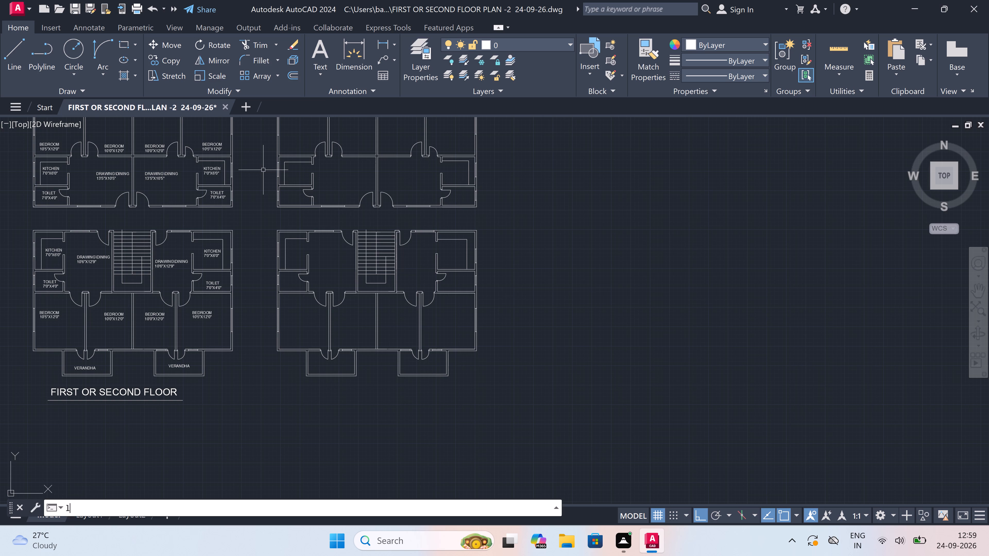
key("space")
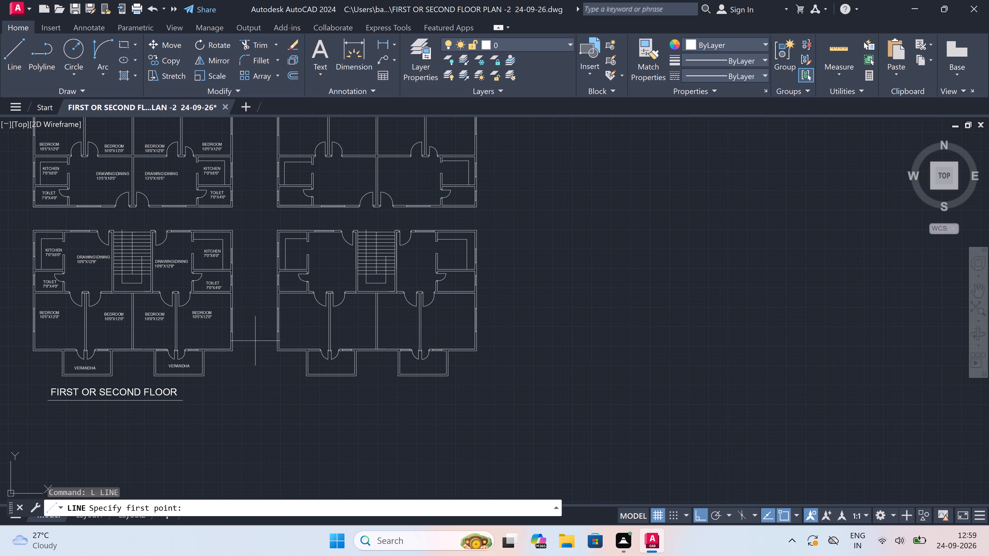
left_click_drag(255, 341, 258, 340)
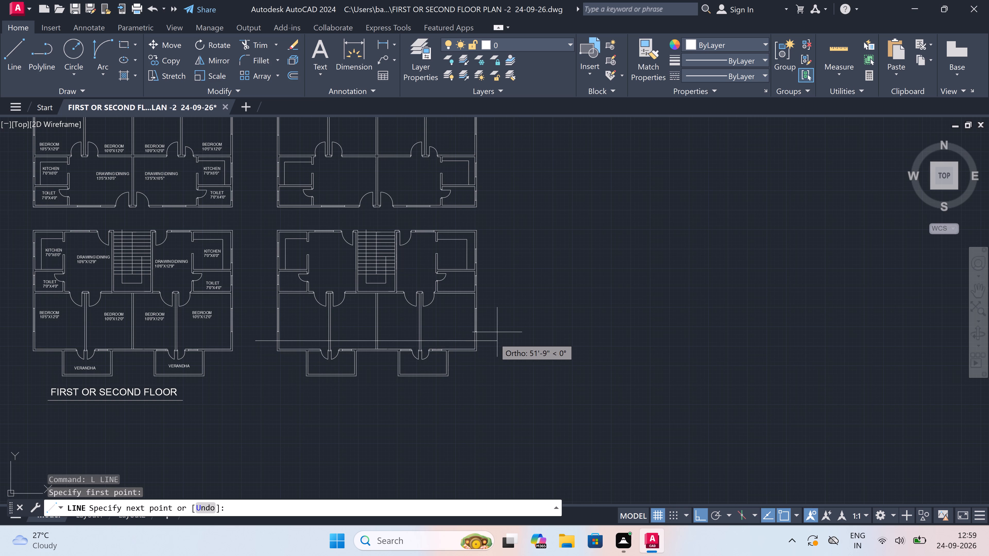
left_click(494, 338)
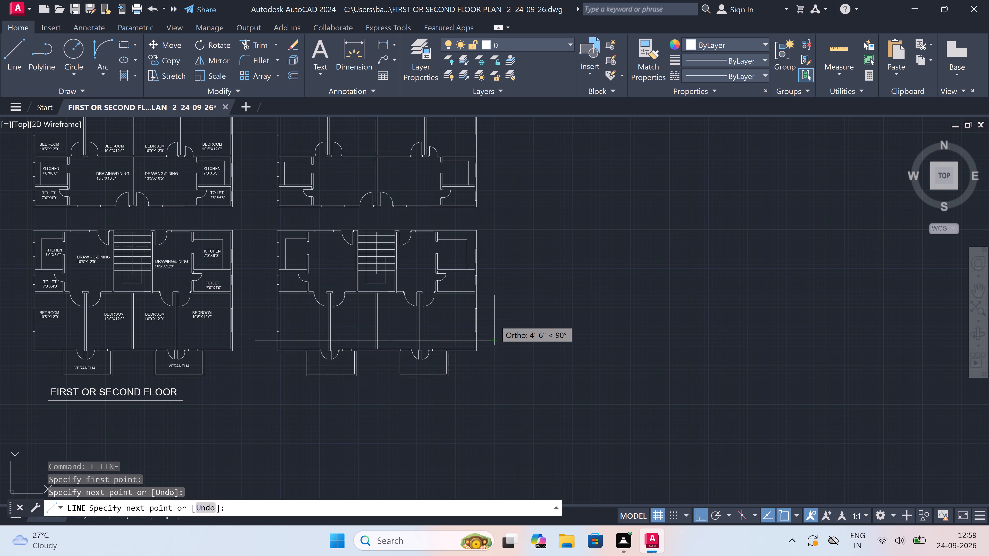
left_click(495, 318)
key("Escape")
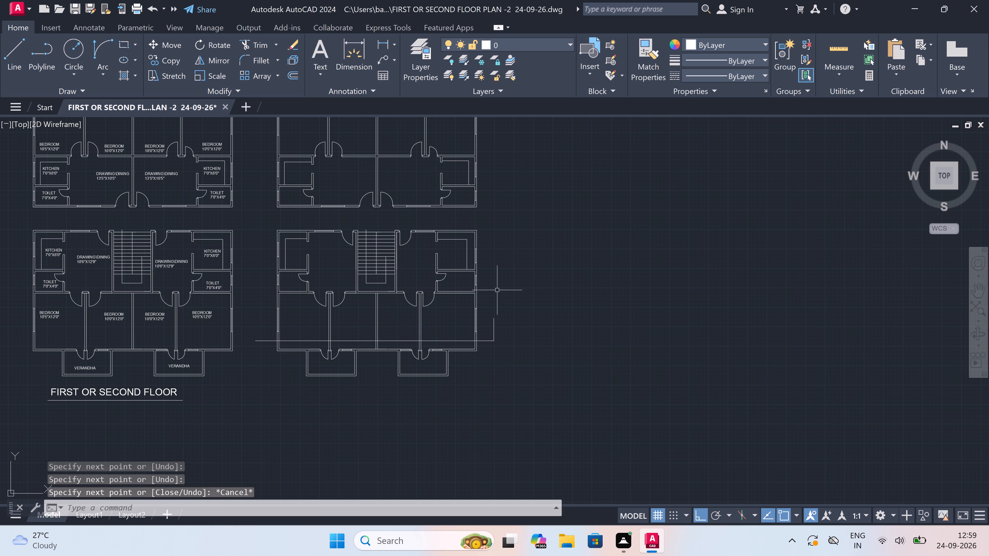
Add the multiline text "a" just above the top end of the line's upward leg beside the copied plan.
scroll(500, 278, "up", 1)
key("m")
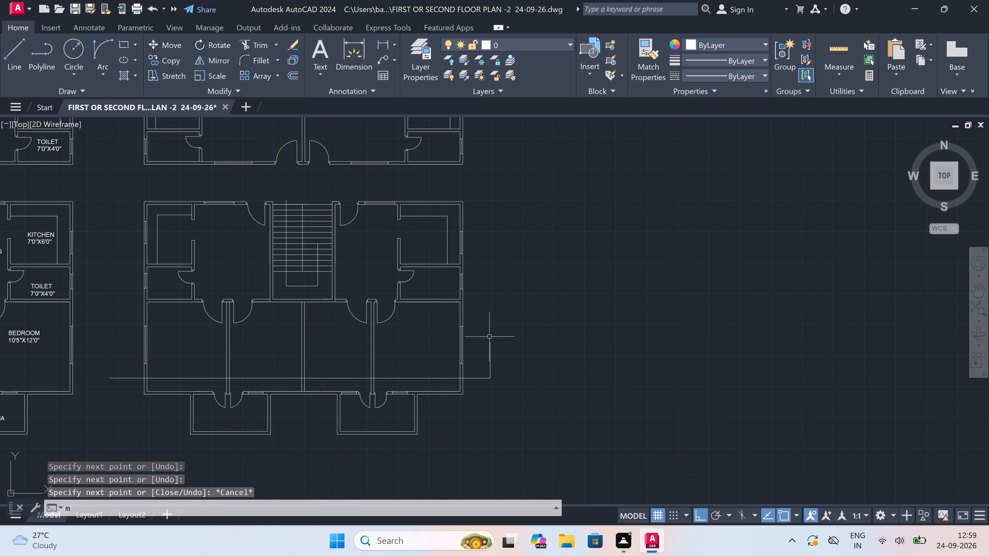
key("t")
key("space")
scroll(487, 340, "up", 1)
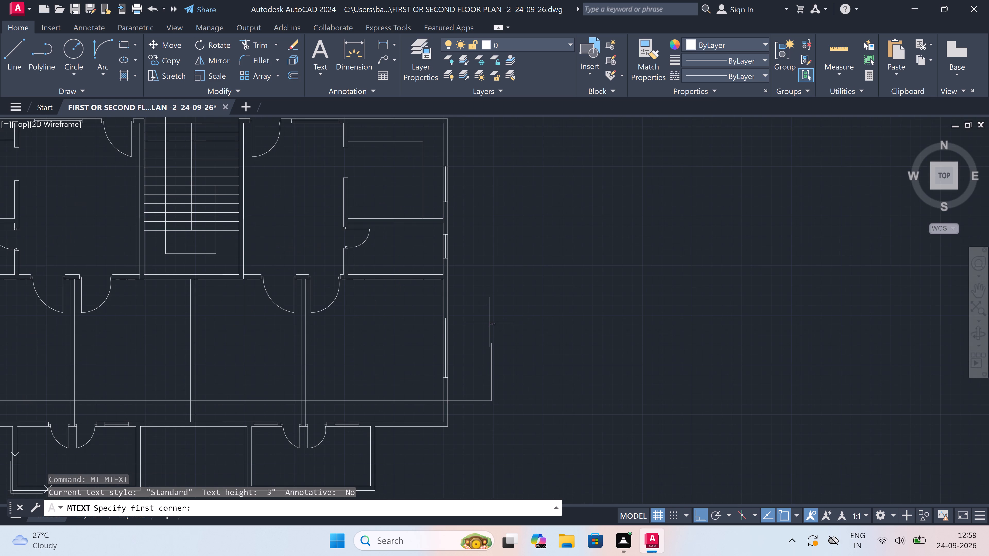
left_click(490, 322)
left_click(516, 335)
key("a")
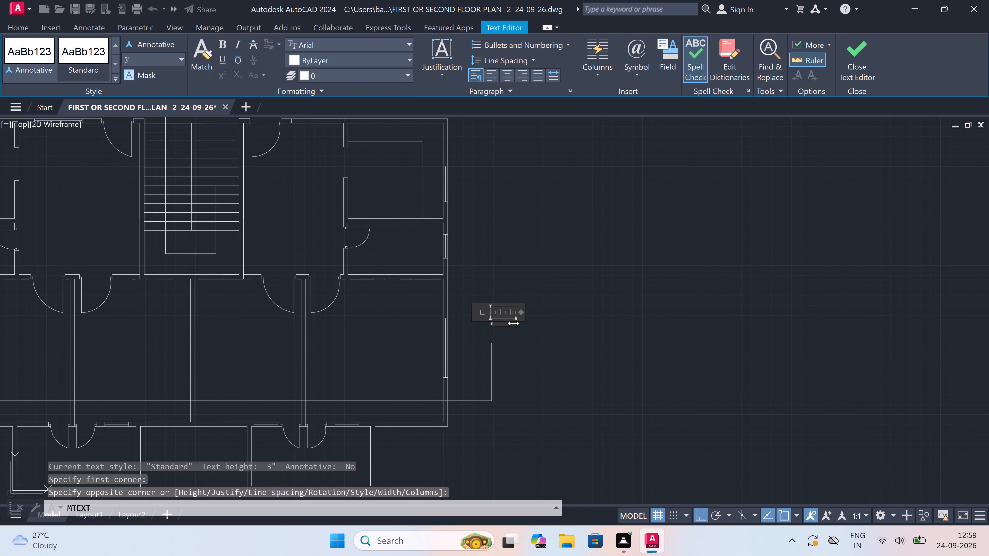
left_click(495, 294)
Open the properties of the new "a" label and set its text height to 1'.
left_click(498, 309)
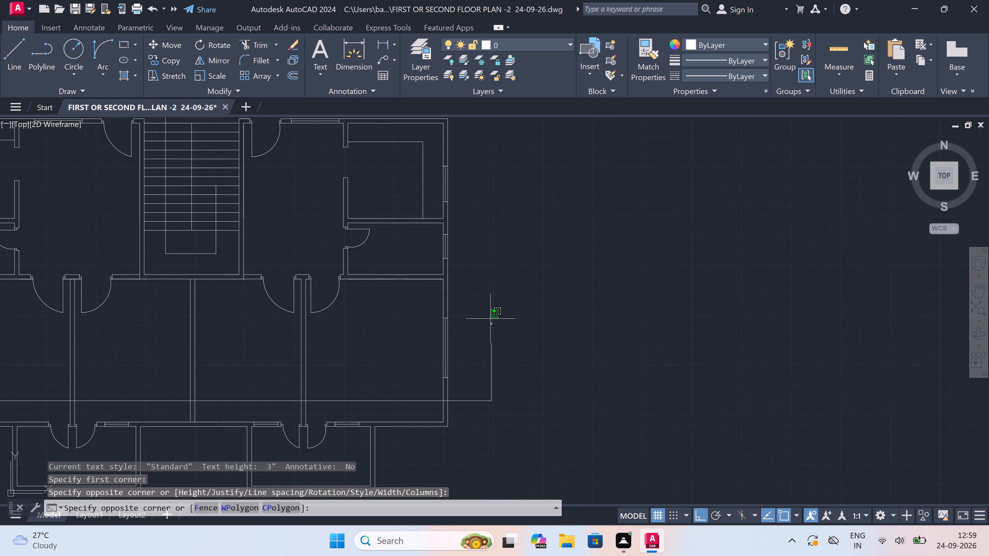
left_click(469, 334)
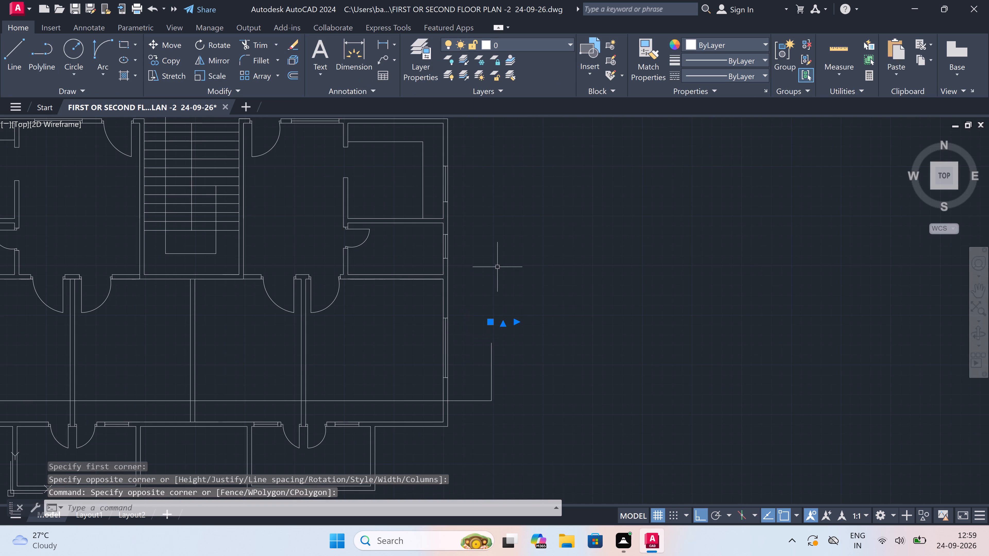
right_click(498, 263)
right_click(498, 263)
left_click(534, 502)
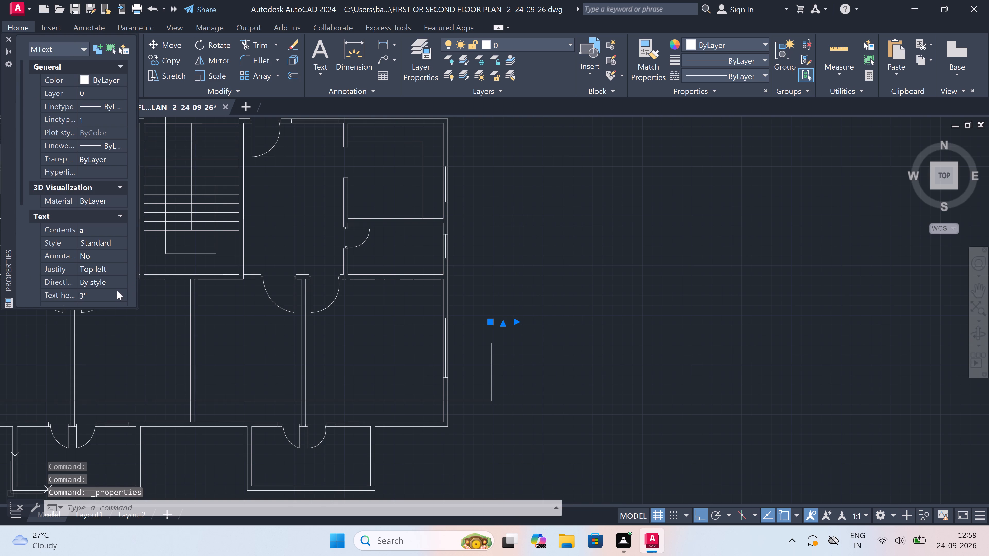
left_click(117, 291)
key("BackSpace")
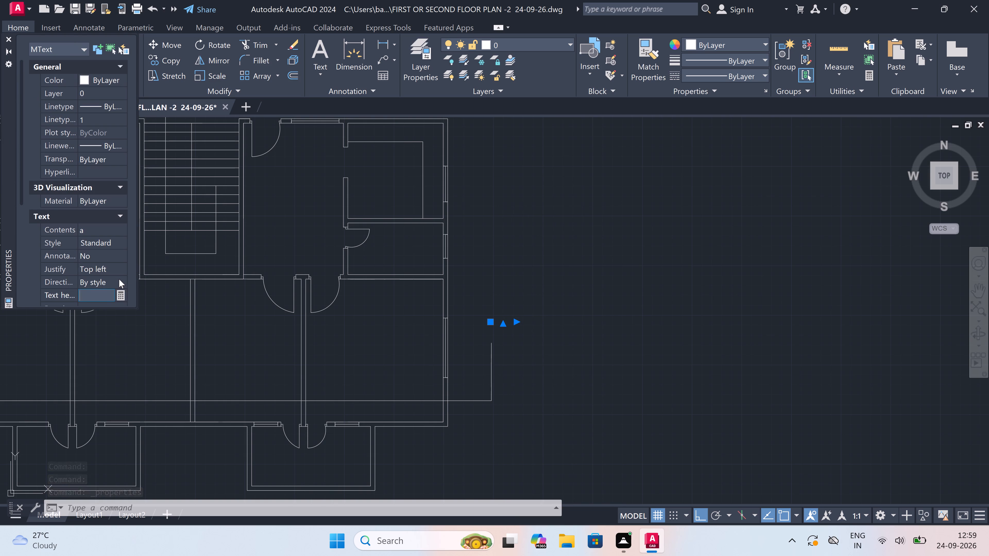
type("1'")
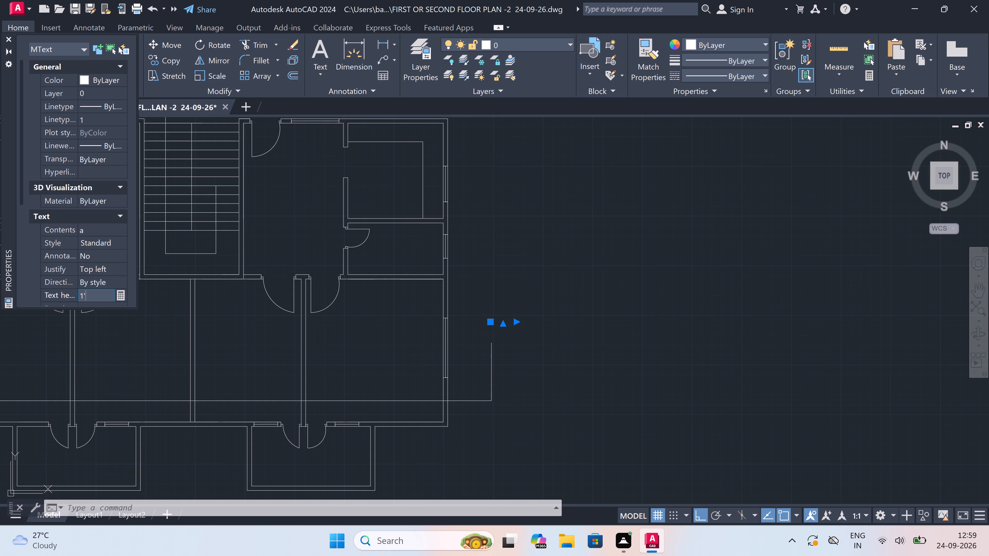
left_click(266, 327)
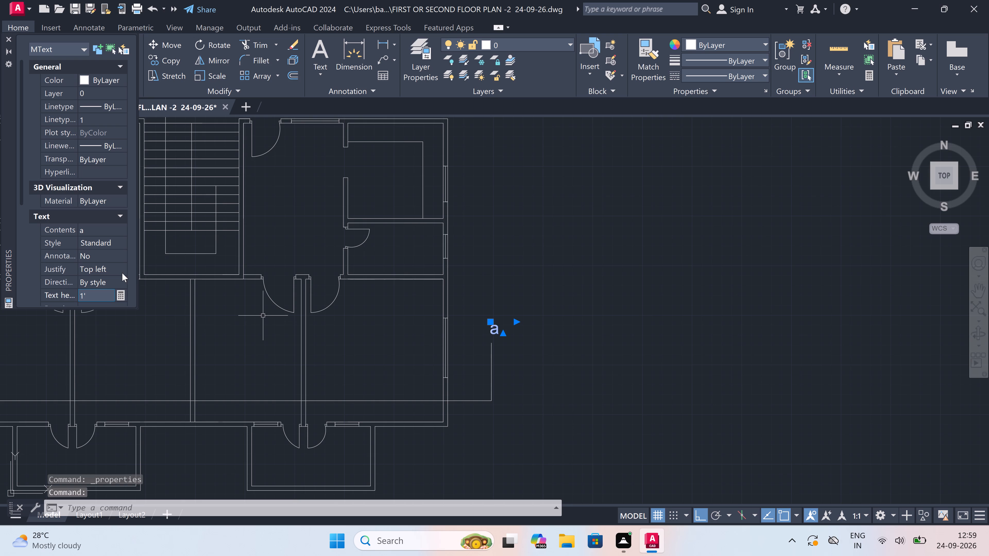
Set the "a" label's text height to 2' and clear the selection.
left_click(98, 296)
key("BackSpace")
key("BackSpace")
key("BackSpace")
key("BackSpace")
key("BackSpace")
key("BackSpace")
key("BackSpace")
key("BackSpace")
key("BackSpace")
key("BackSpace")
key("BackSpace")
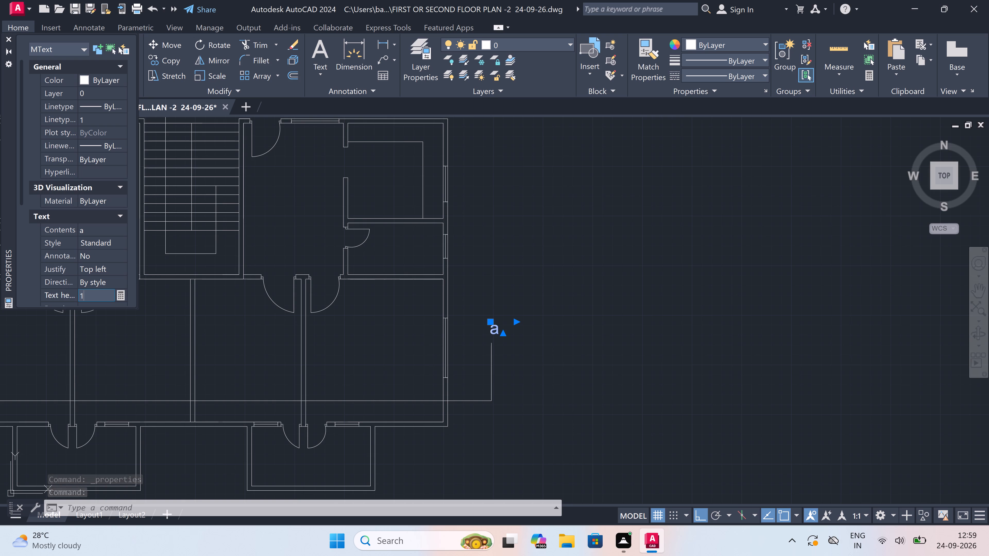
type("2'")
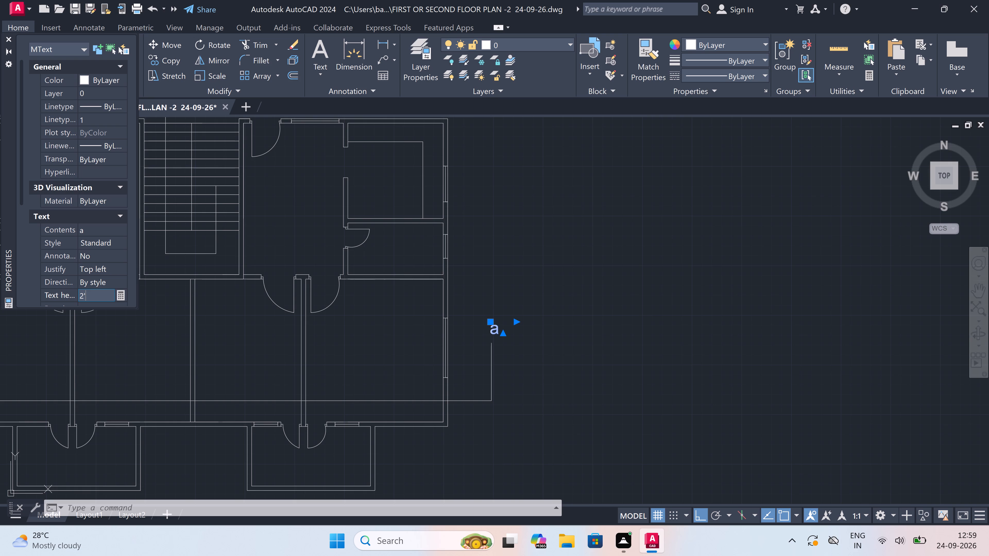
left_click(233, 338)
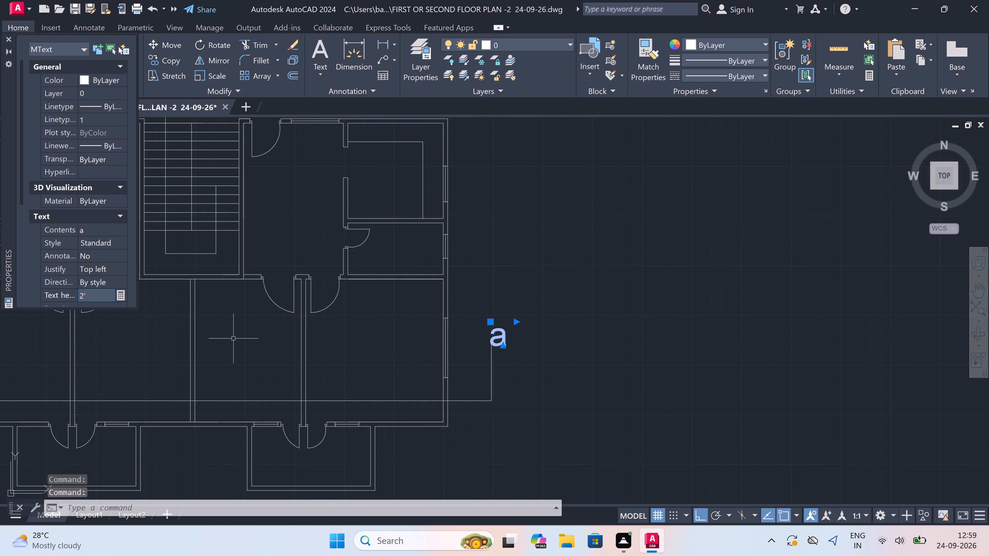
key("Escape")
Change the label's text to a capital A.
scroll(514, 337, "up", 2)
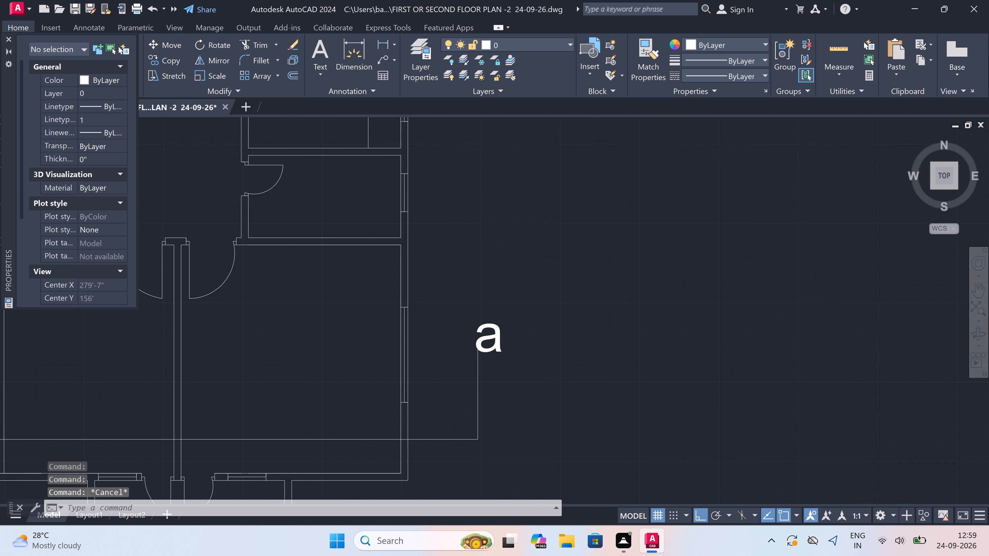
triple_click(479, 343)
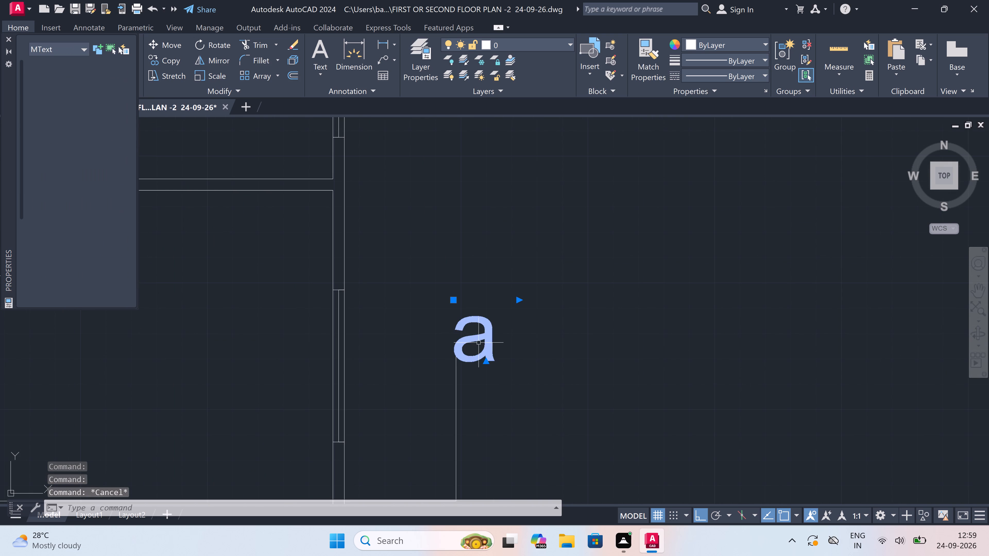
left_click(478, 341)
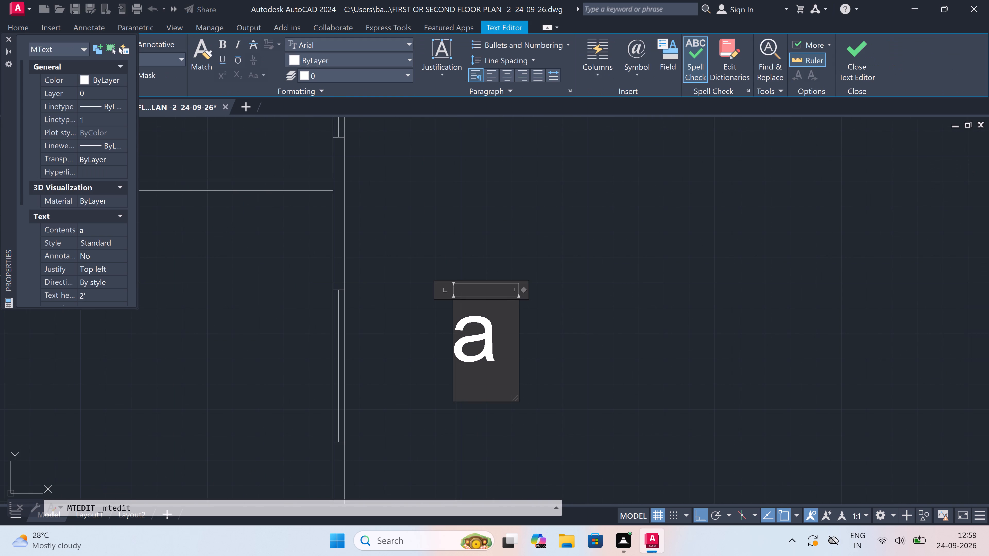
key("BackSpace")
key("a")
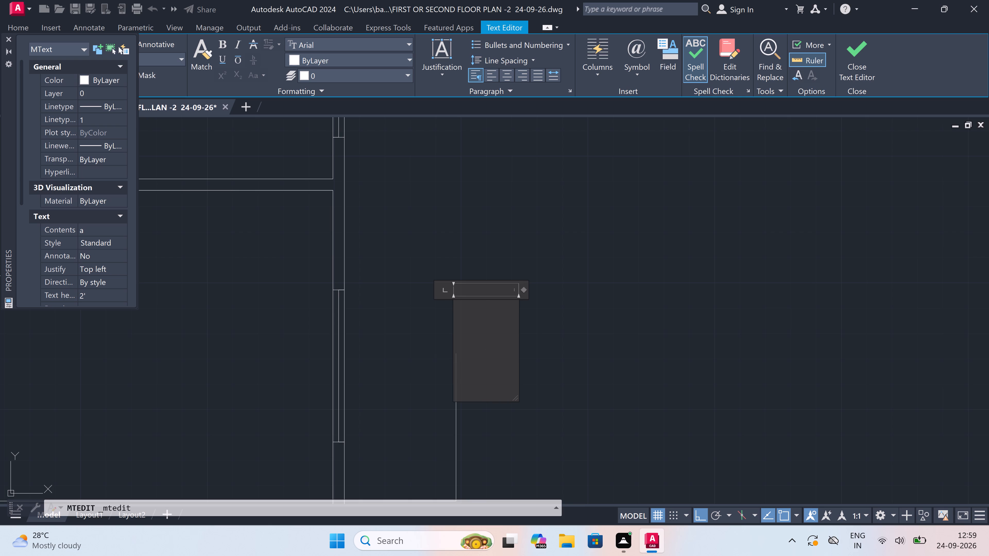
left_click(640, 321)
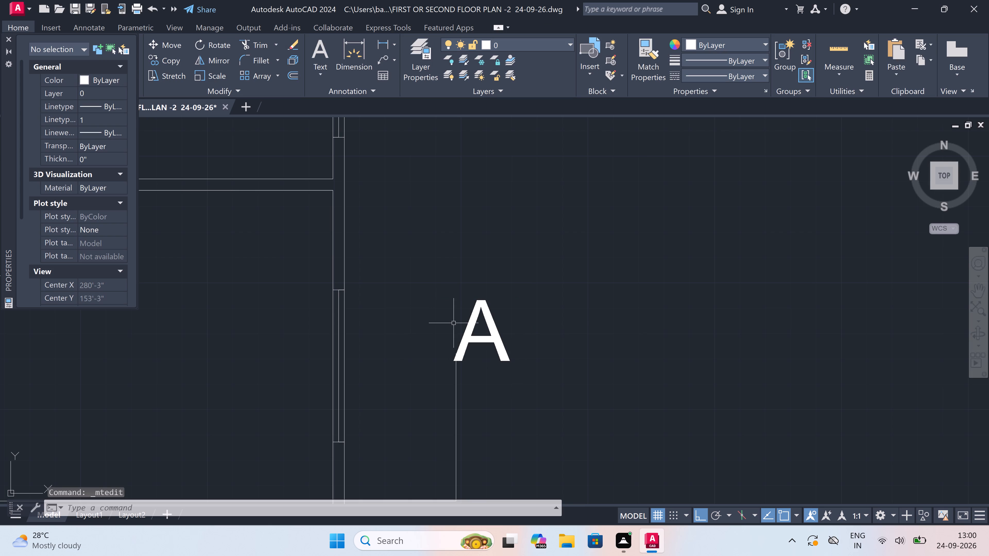
Turn Ortho off and move the A label up and over so it sits centred just above the upward leg.
left_click(489, 317)
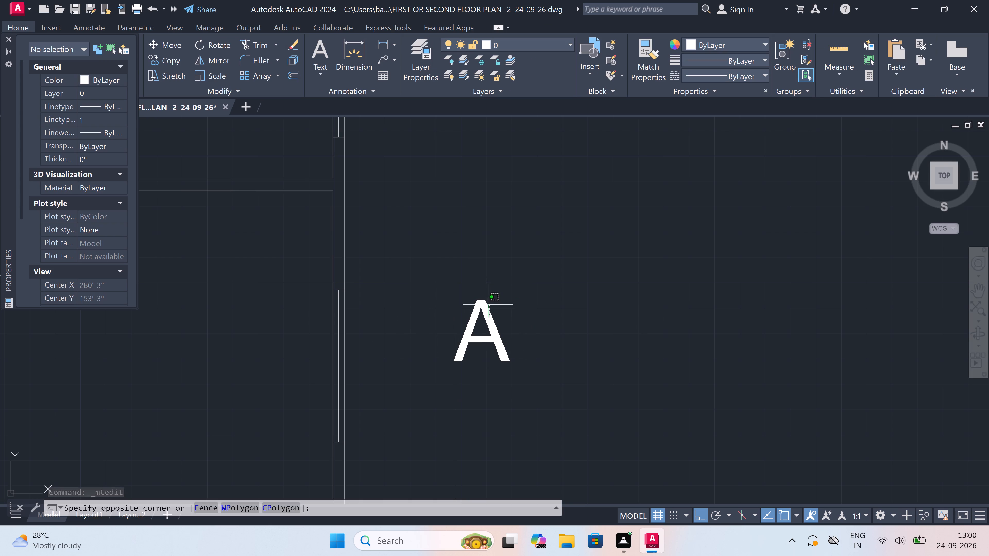
left_click(478, 297)
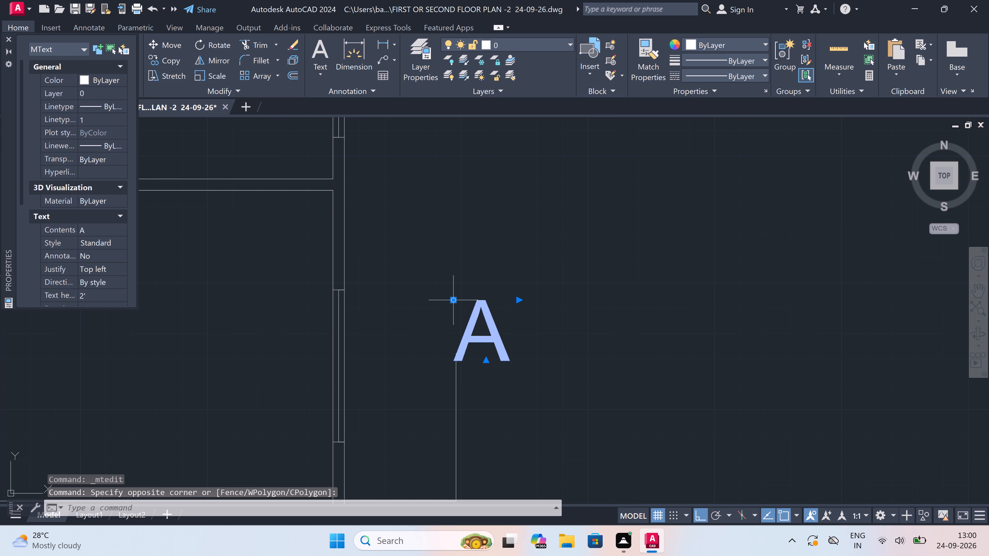
left_click(452, 302)
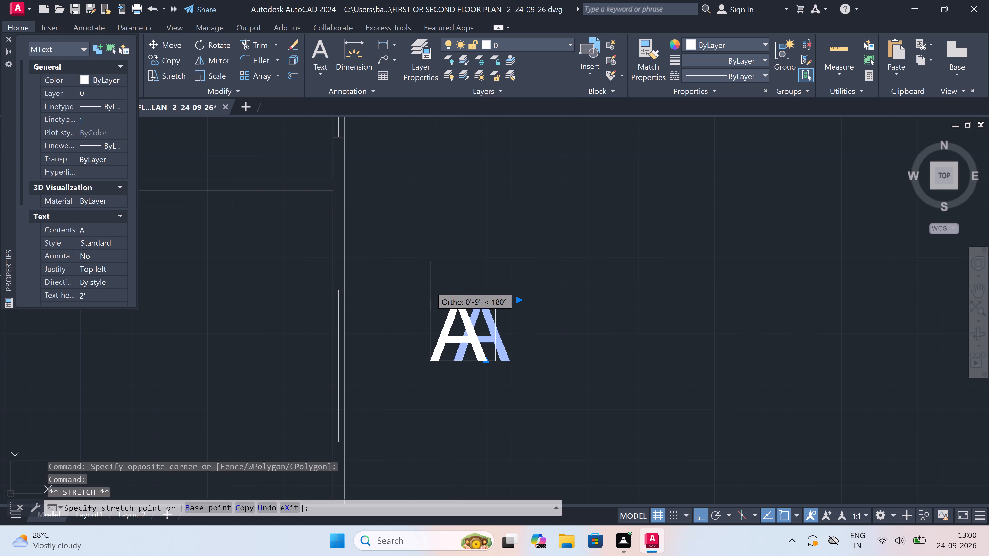
key("F8")
left_click(431, 279)
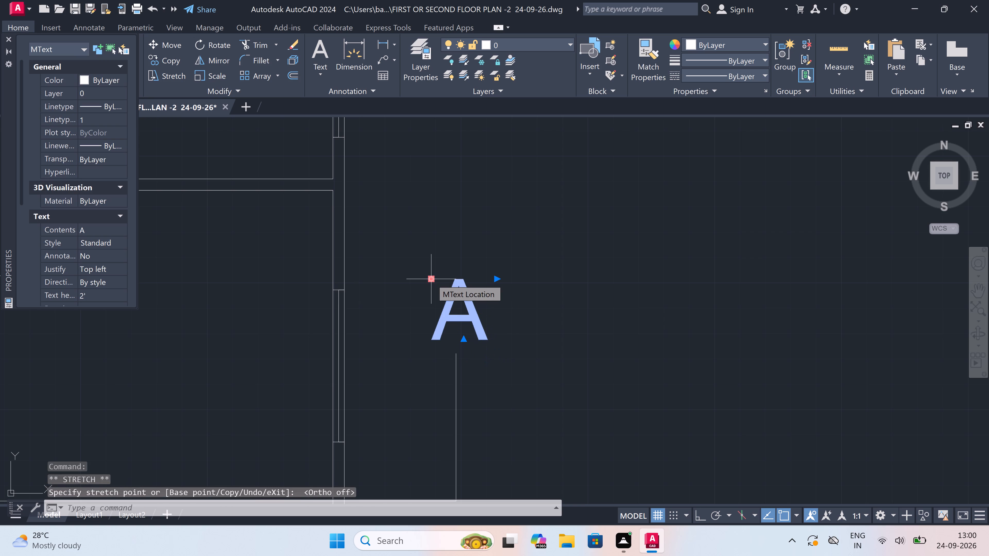
key("Escape")
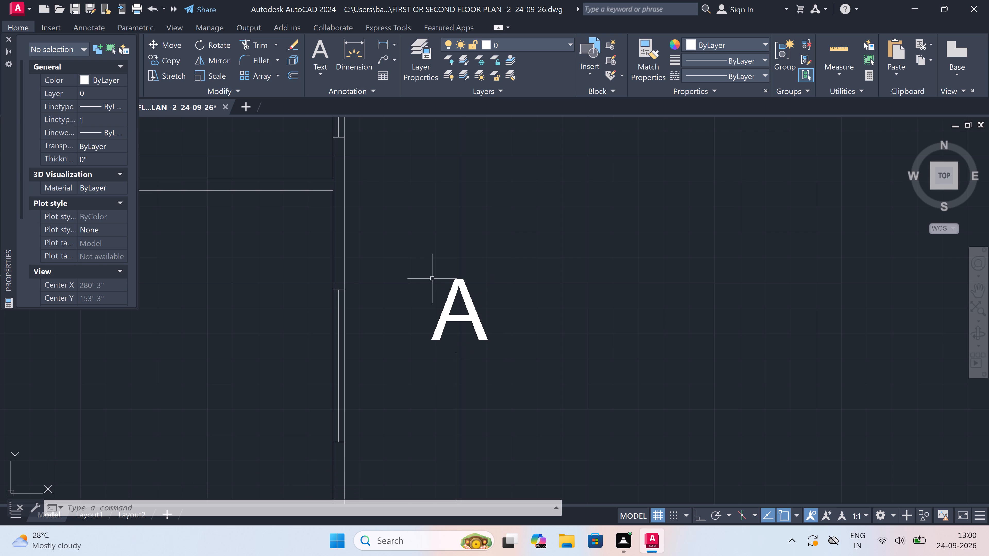
key("Escape")
Start vertical construction lines and place the first through the lower-left outer wall corner of the labelled floor plan.
scroll(558, 266, "down", 3)
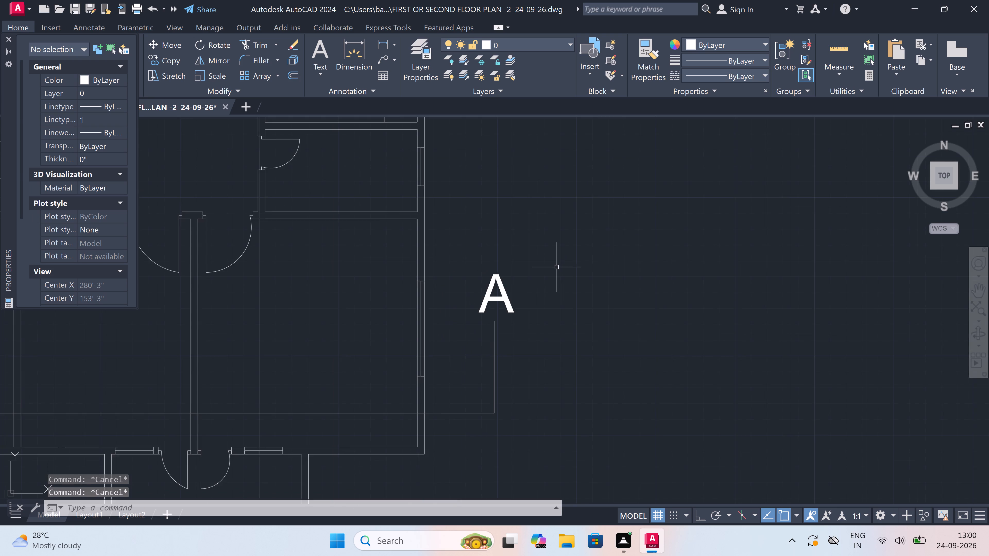
scroll(548, 271, "down", 3)
scroll(531, 243, "up", 1)
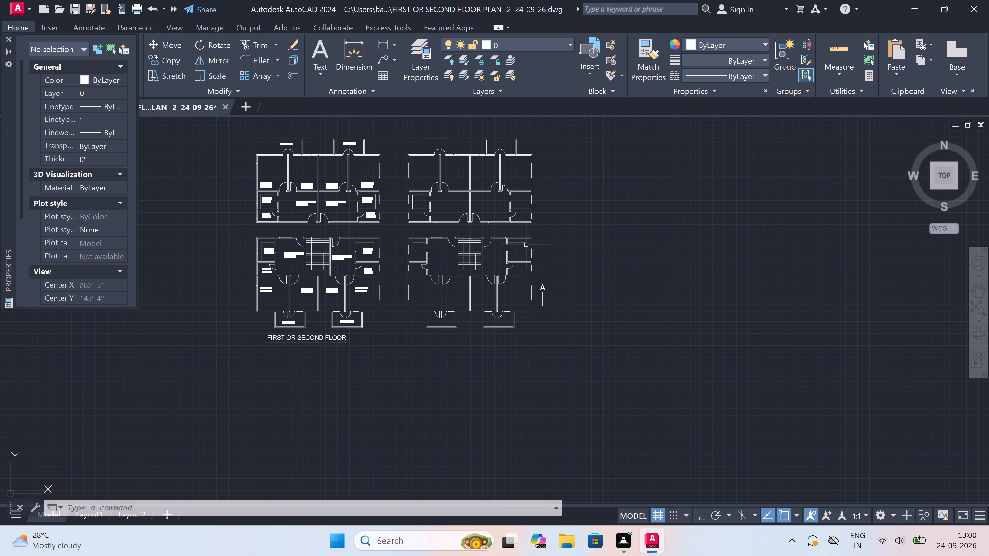
type("xl")
key("space")
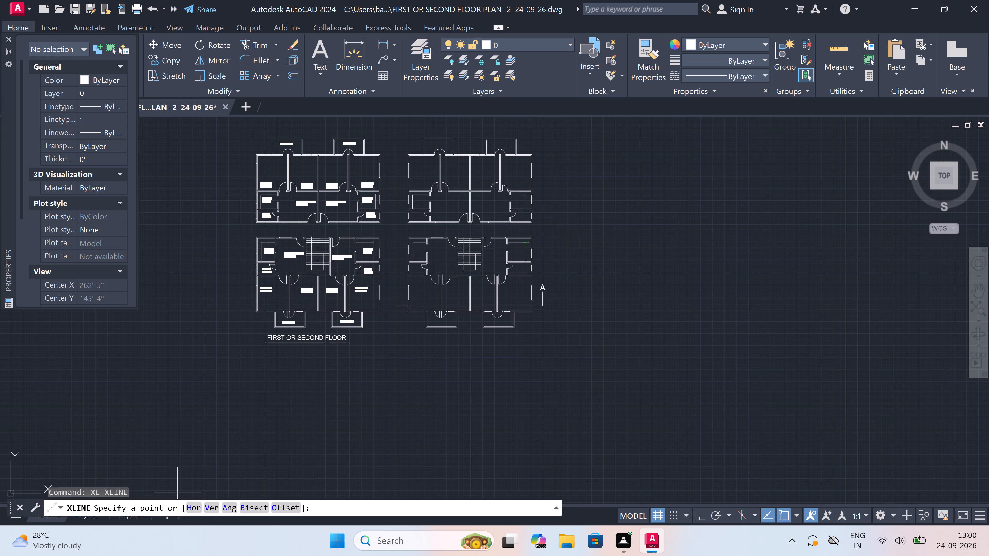
left_click(212, 508)
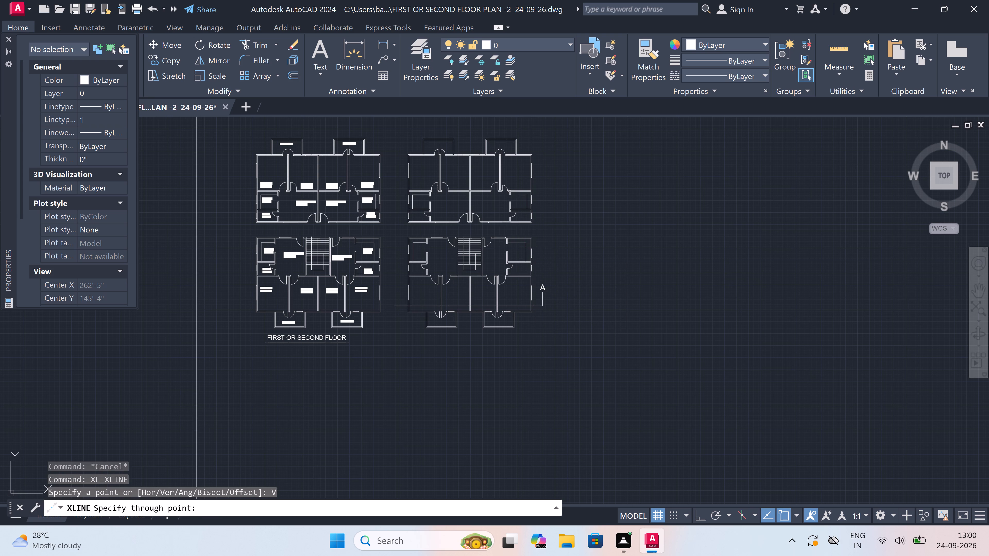
scroll(285, 267, "up", 1)
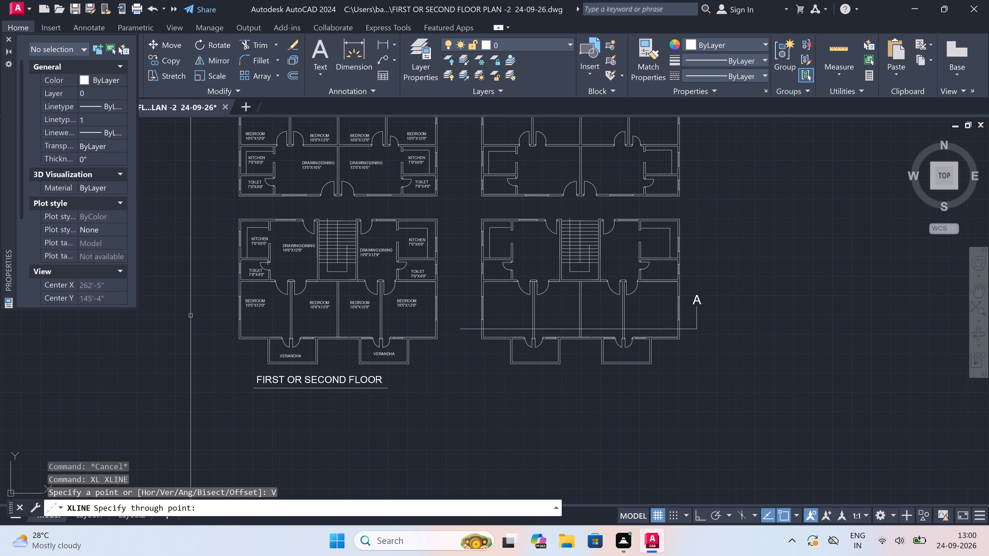
scroll(208, 323, "up", 3)
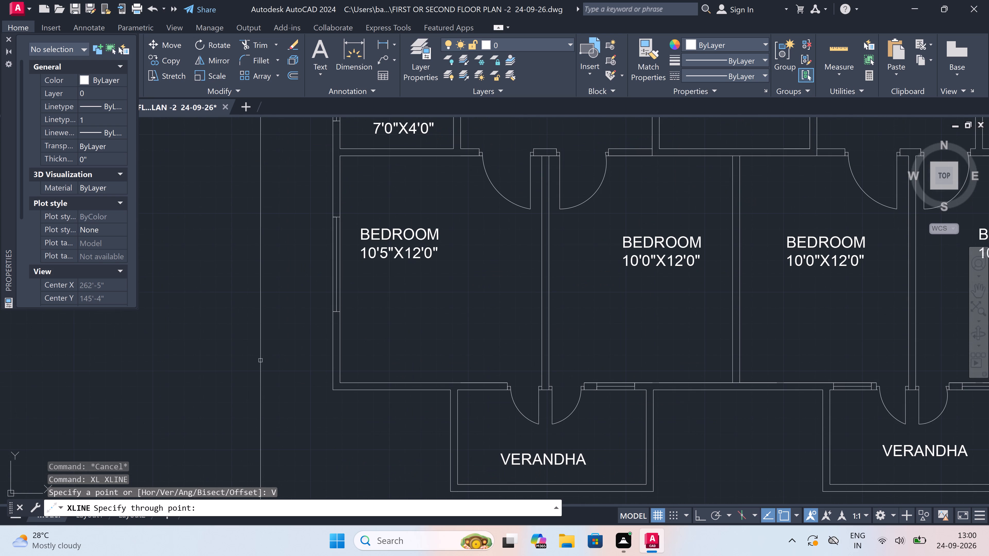
left_click(329, 391)
Add vertical construction lines through both outer door jambs and both partition wall faces at the lower-left verandha.
scroll(330, 391, "down", 3)
scroll(383, 398, "up", 2)
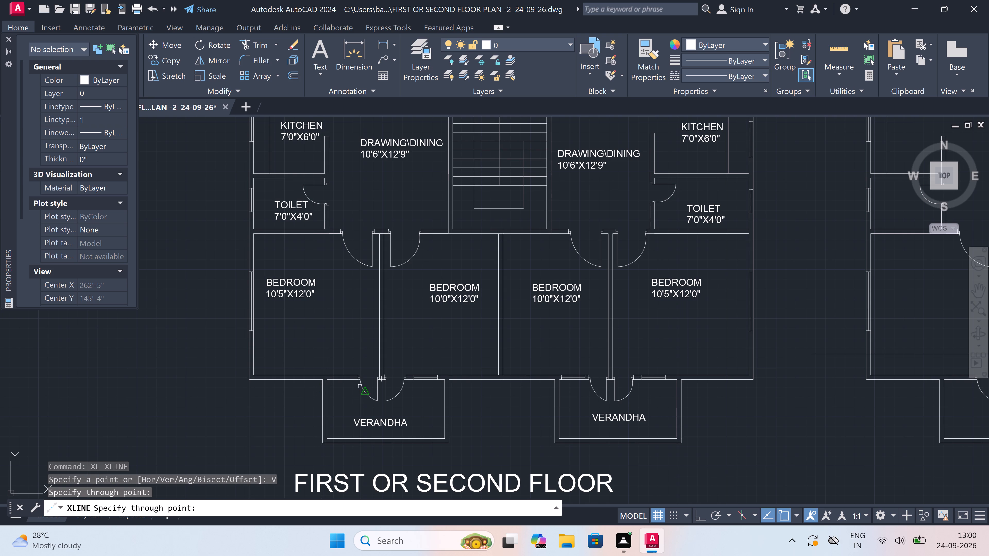
scroll(357, 385, "up", 2)
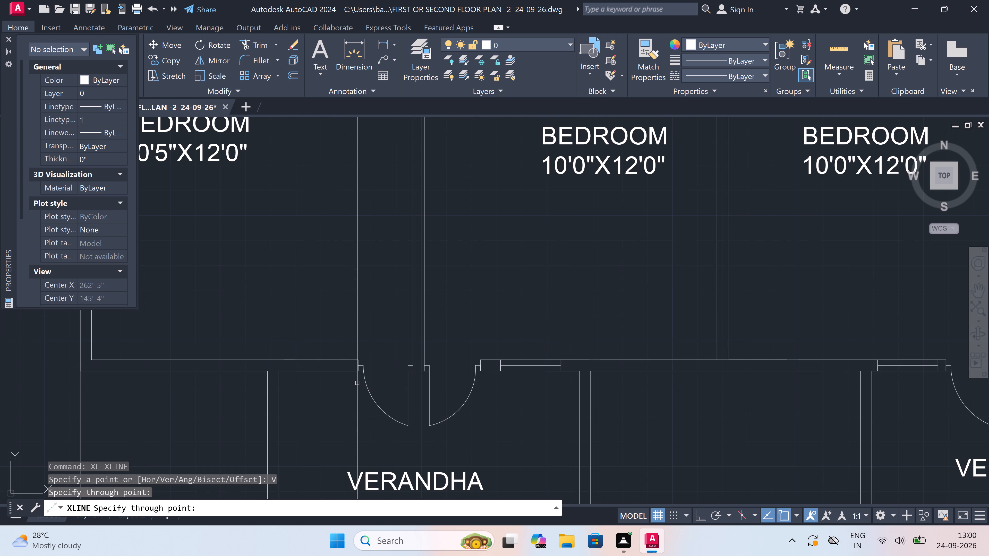
scroll(357, 378, "down", 4)
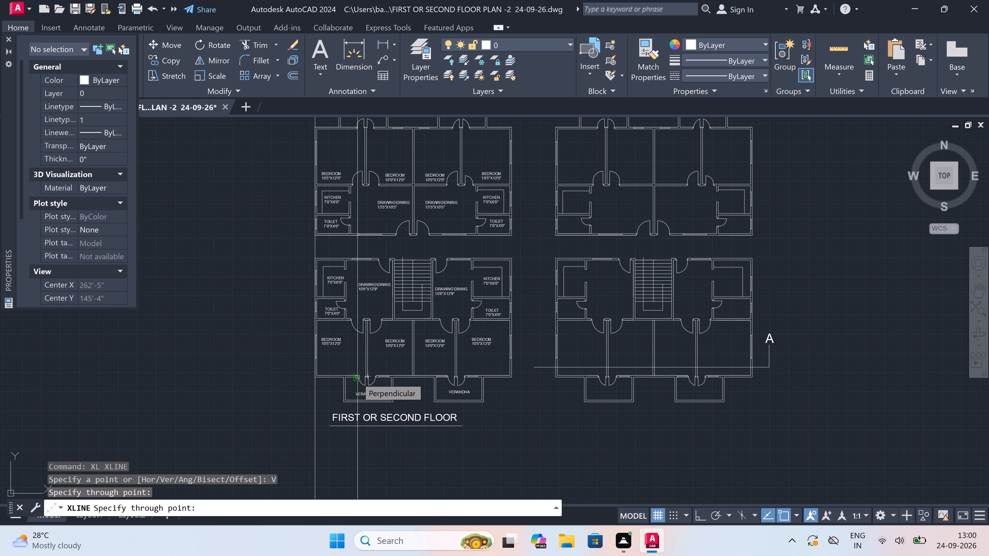
scroll(358, 381, "up", 2)
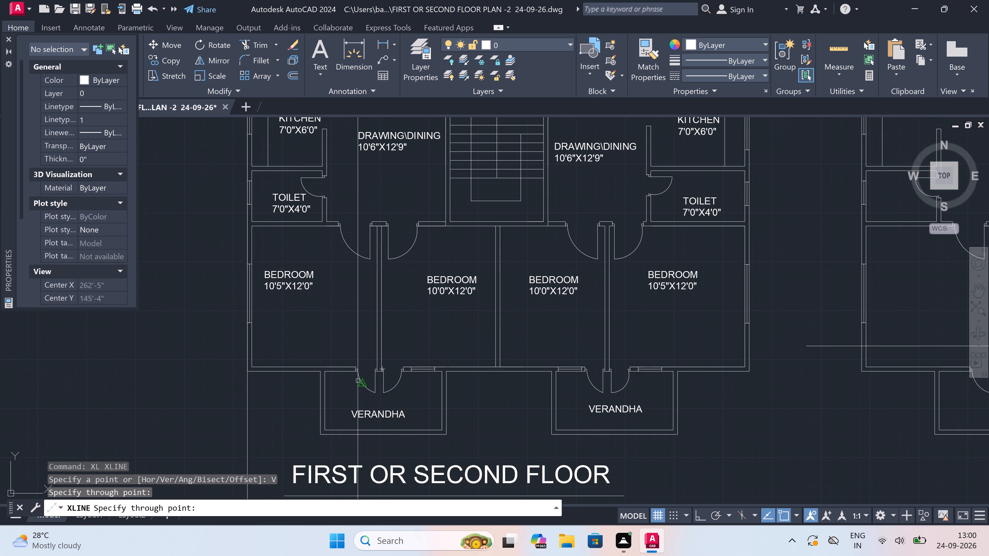
scroll(356, 377, "up", 5)
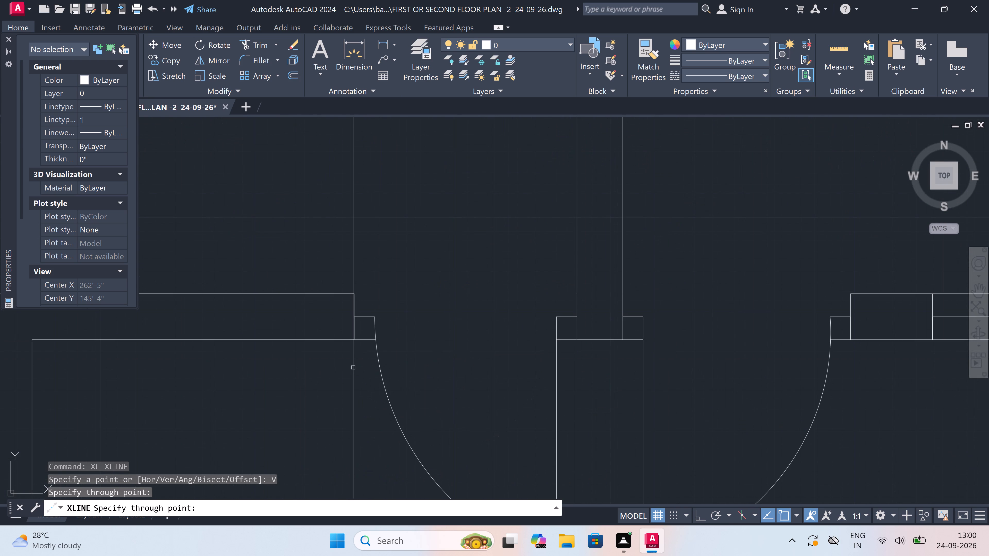
left_click(353, 343)
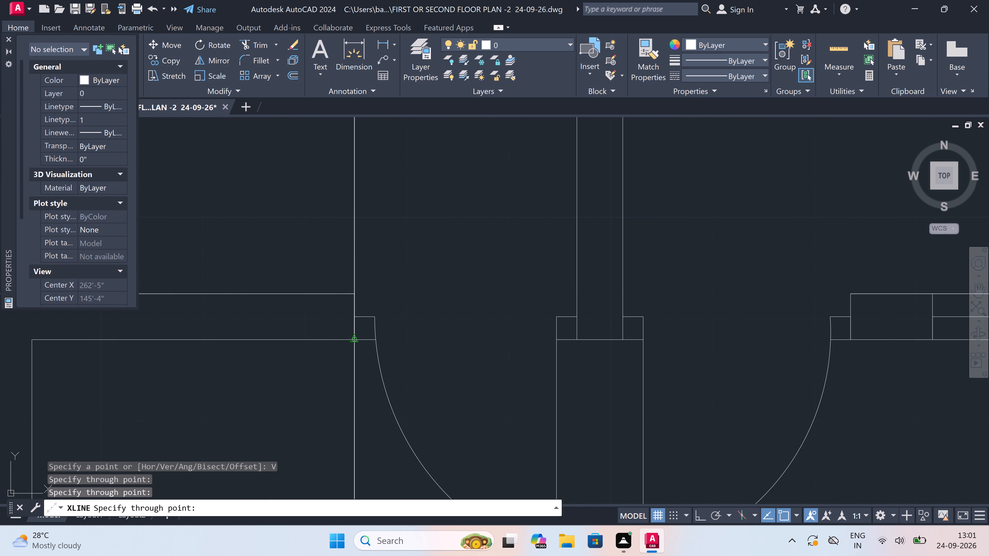
left_click(577, 319)
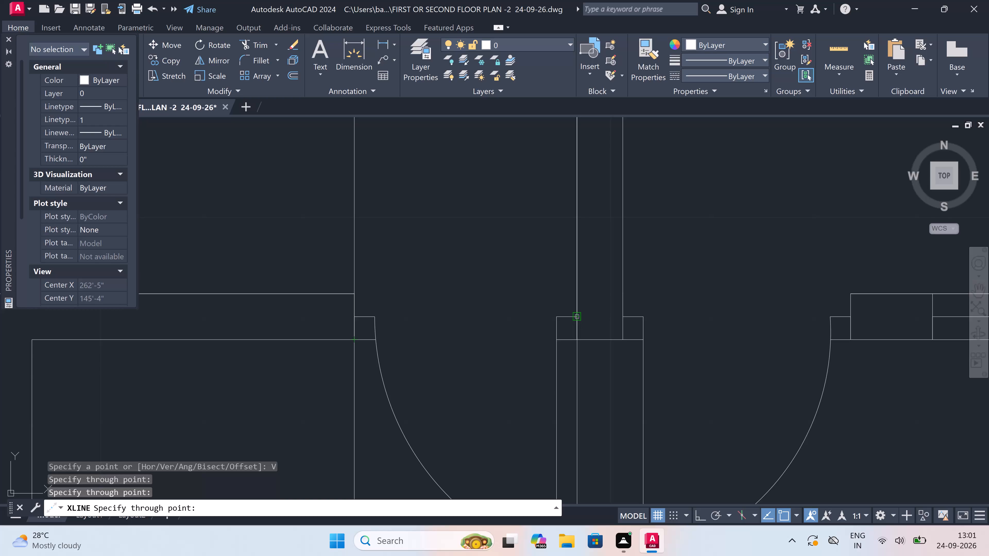
left_click(620, 315)
scroll(481, 321, "down", 3)
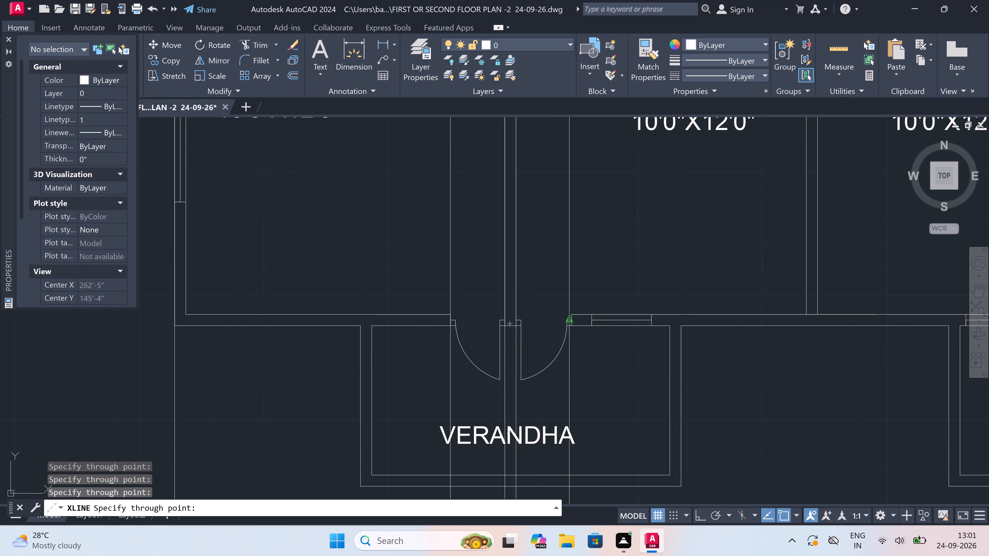
scroll(568, 319, "up", 3)
left_click(583, 322)
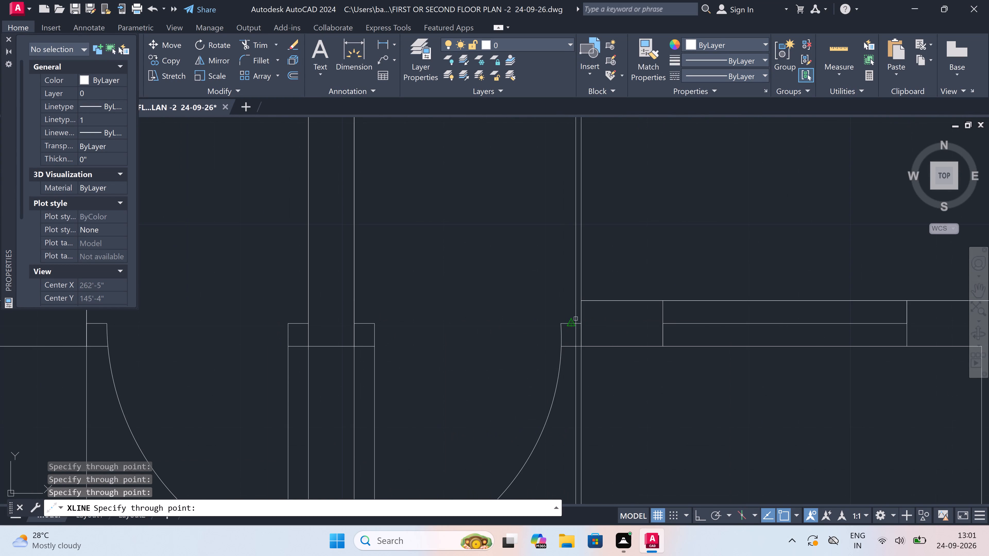
Add vertical construction lines through both ends of the window beside the lower-left verandha's doors.
scroll(536, 318, "down", 4)
scroll(571, 325, "up", 3)
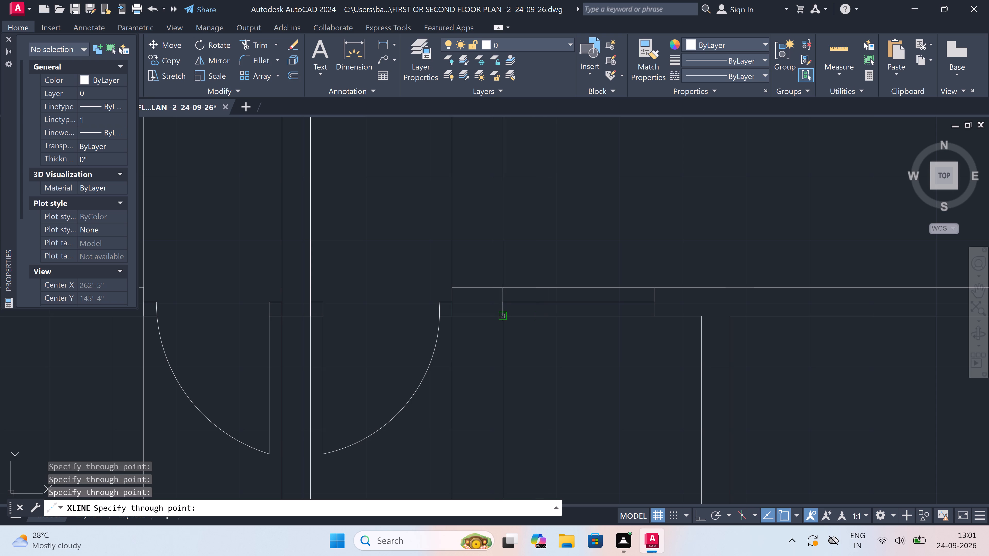
left_click_drag(501, 315, 505, 315)
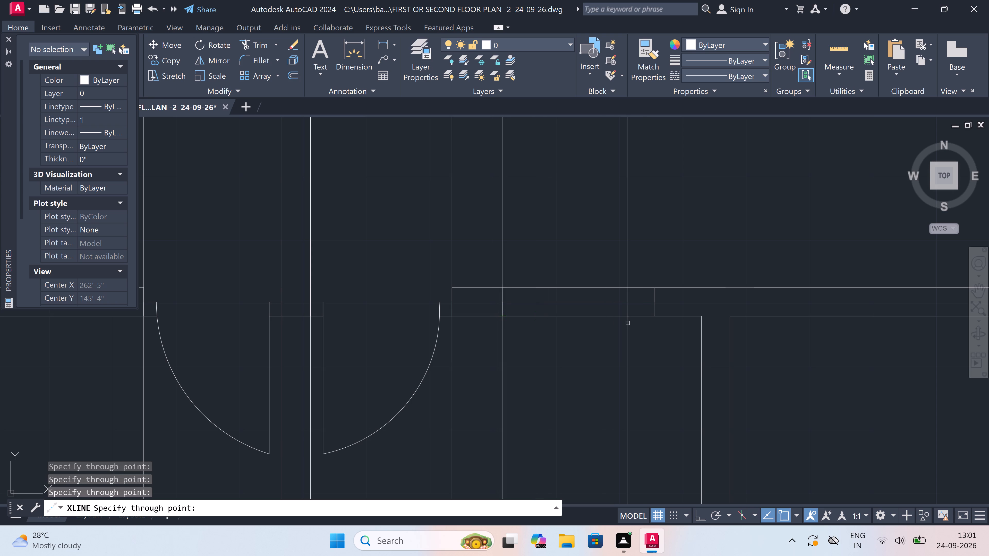
left_click(652, 316)
Add vertical construction lines through the lower-right verandha's left outer edge and both ends of the window left of its doors.
scroll(482, 323, "down", 4)
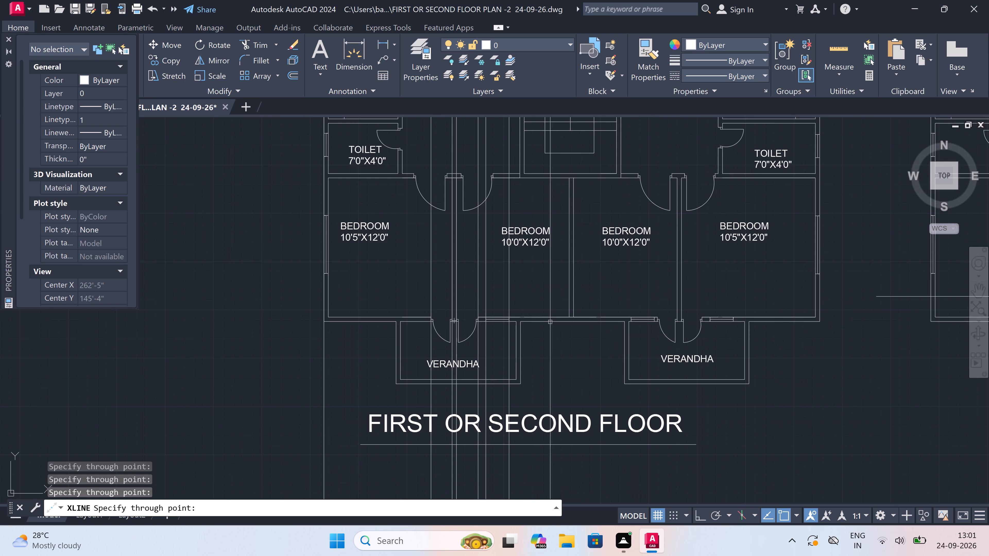
scroll(605, 309, "down", 2)
scroll(612, 326, "up", 3)
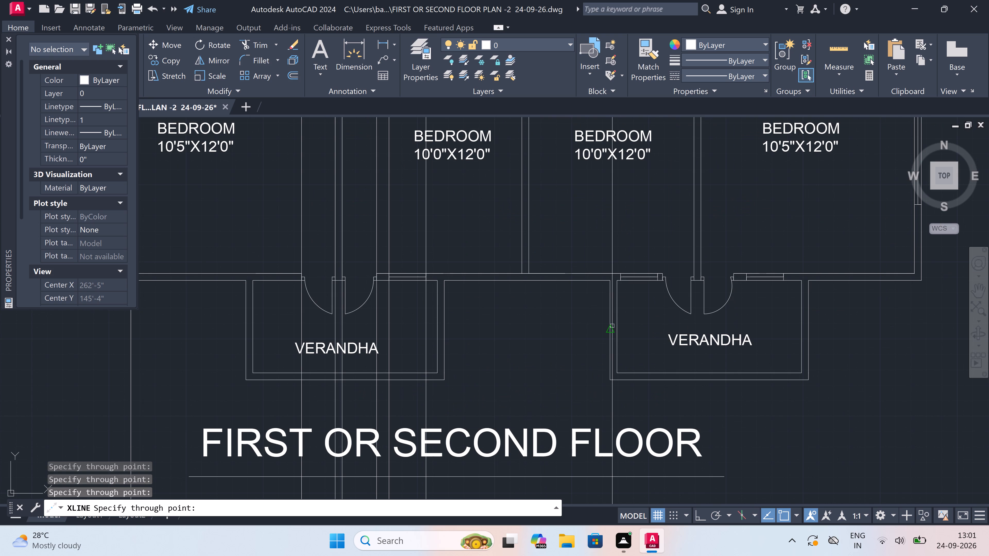
left_click(606, 377)
scroll(551, 376, "down", 3)
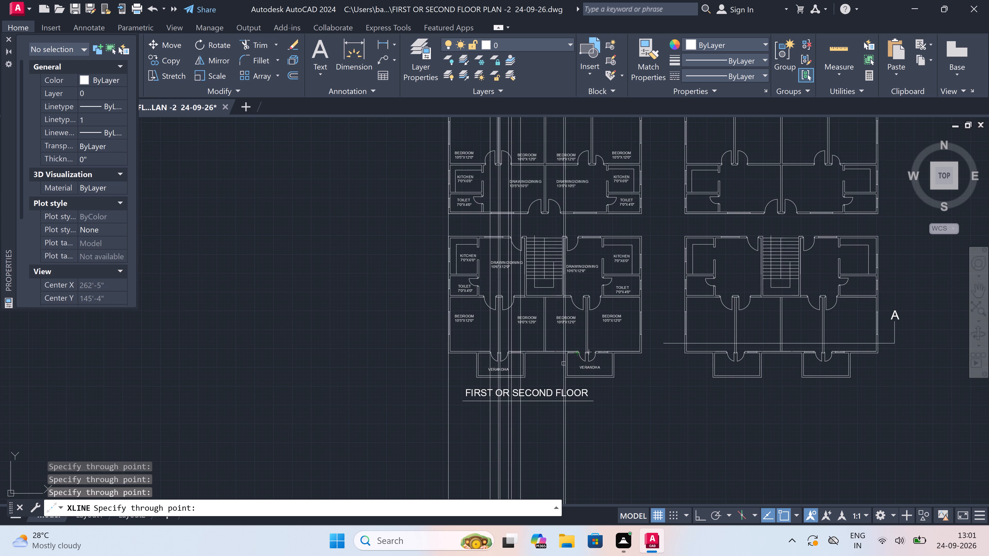
scroll(562, 367, "up", 3)
scroll(597, 323, "up", 2)
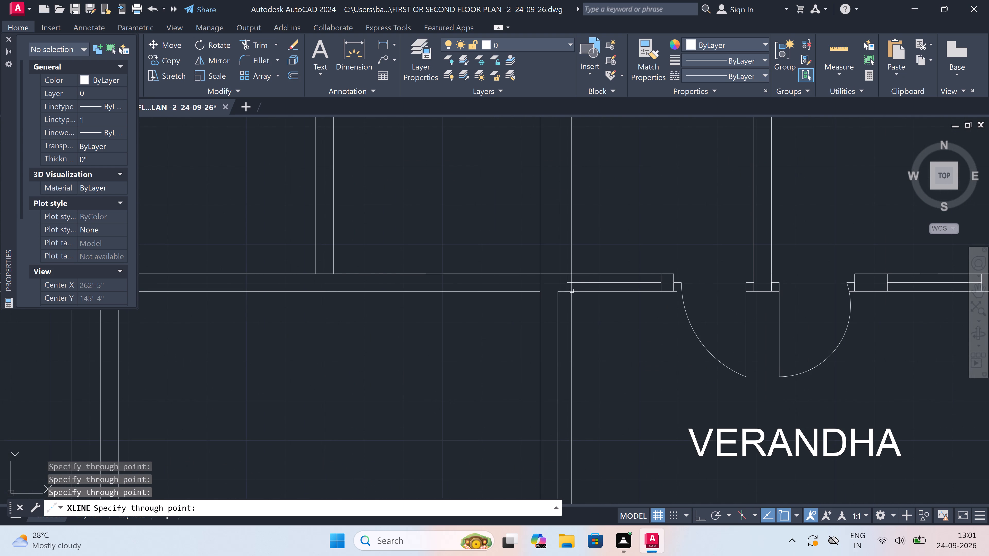
left_click(568, 292)
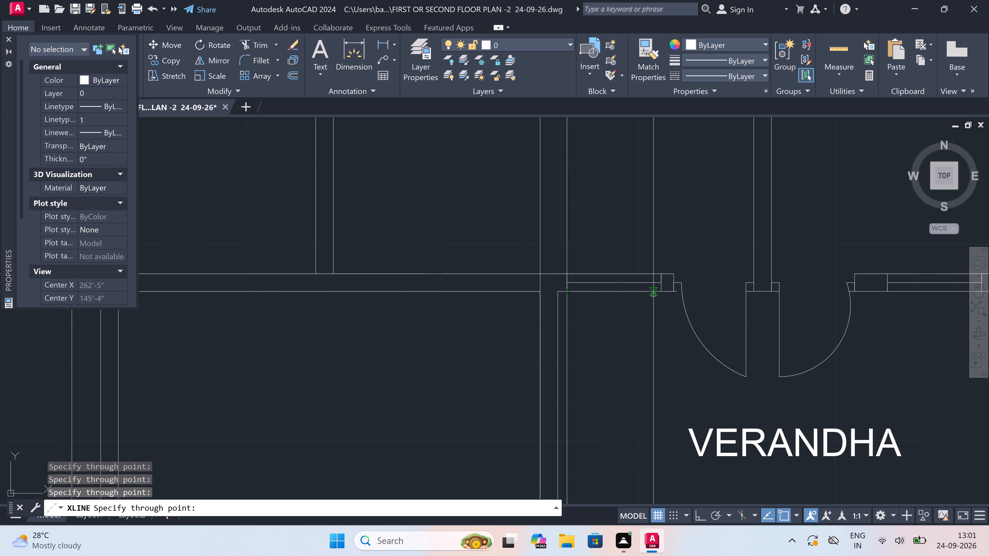
left_click(660, 292)
Add vertical construction lines through both outer door jambs and both partition wall faces at the lower-right verandha.
scroll(587, 297, "down", 3)
scroll(620, 291, "up", 3)
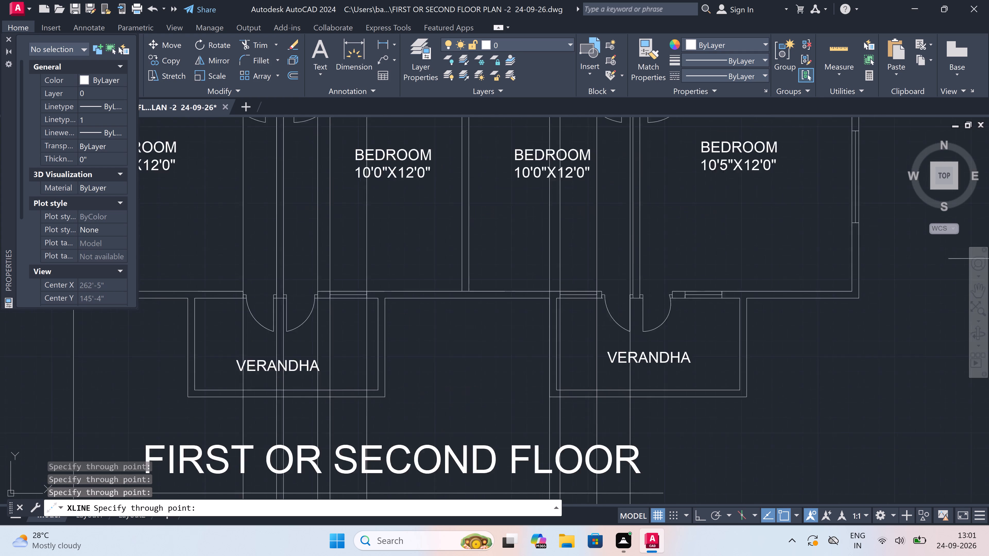
scroll(551, 307, "up", 1)
scroll(604, 309, "up", 1)
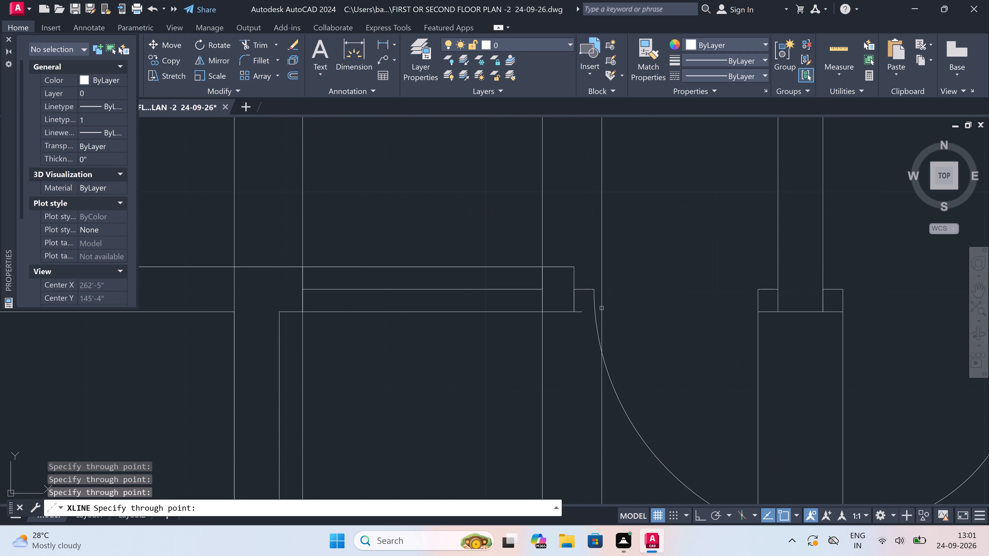
left_click(577, 310)
scroll(577, 310, "down", 3)
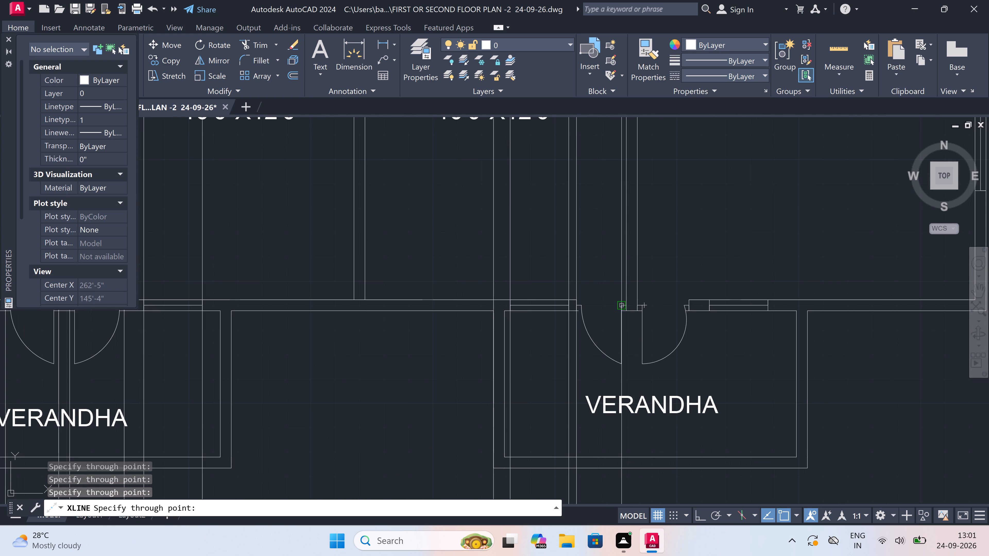
scroll(626, 302, "up", 2)
left_click(626, 302)
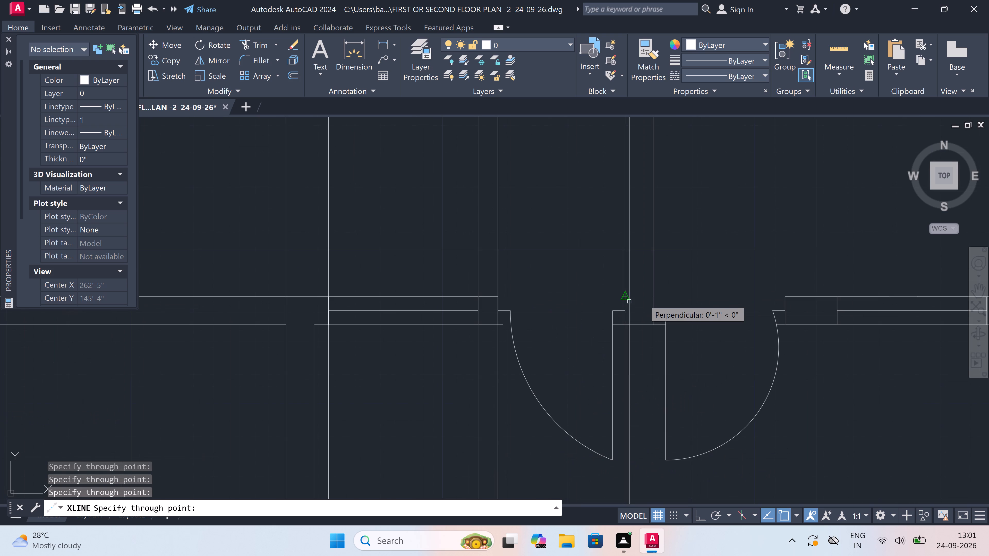
left_click(652, 296)
scroll(596, 303, "down", 3)
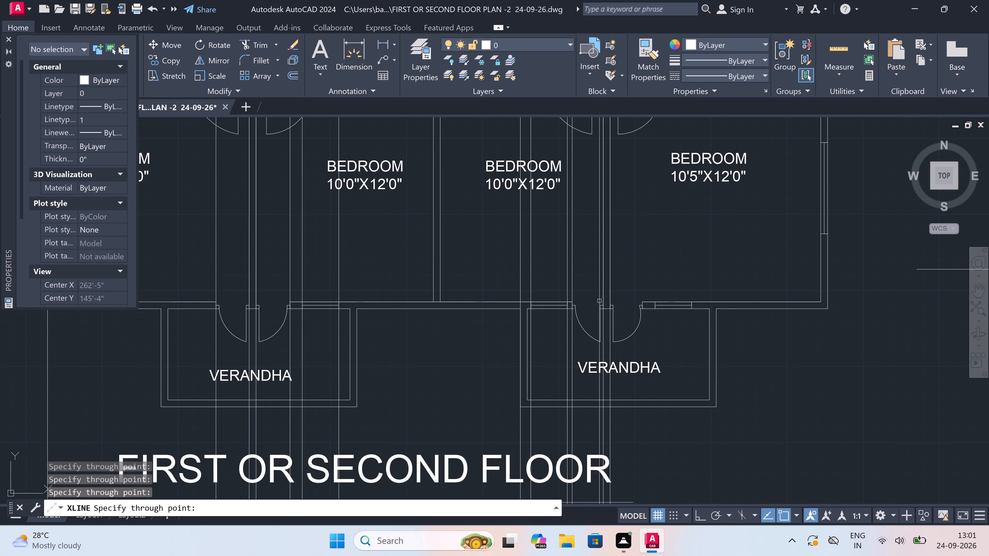
scroll(643, 305, "up", 3)
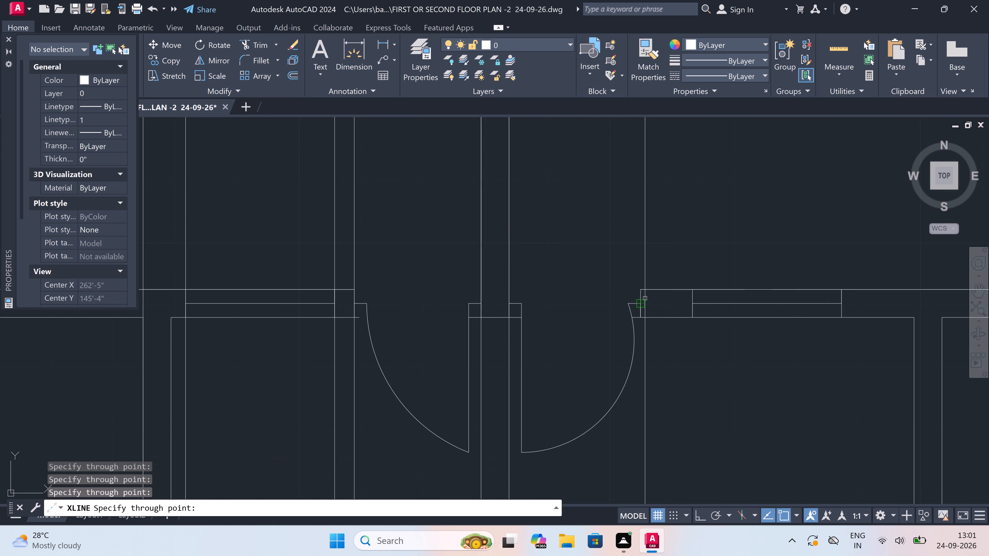
left_click(643, 295)
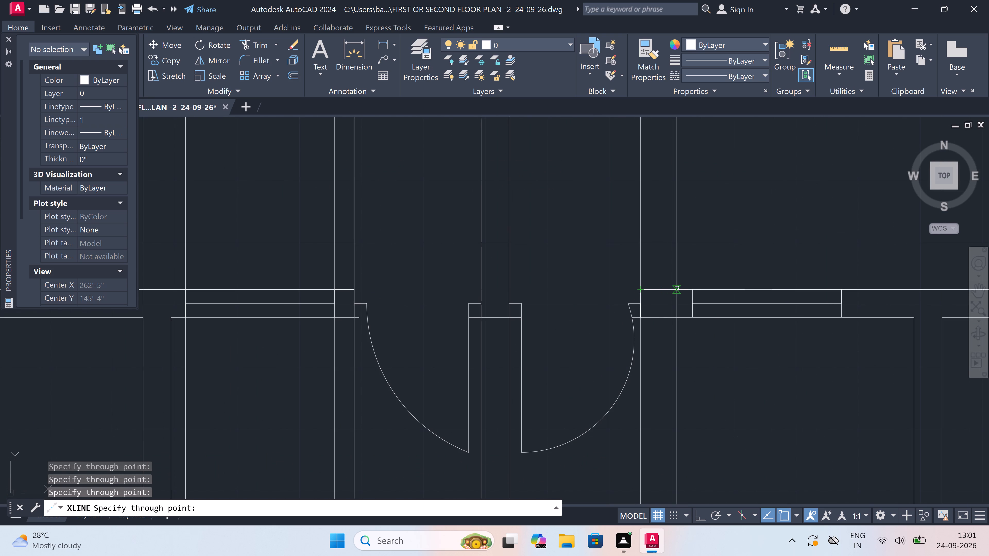
Add vertical construction lines through the right-hand window's ends, the lower-right verandha's right outer edge and the plan's lower-right outer corner.
left_click(695, 288)
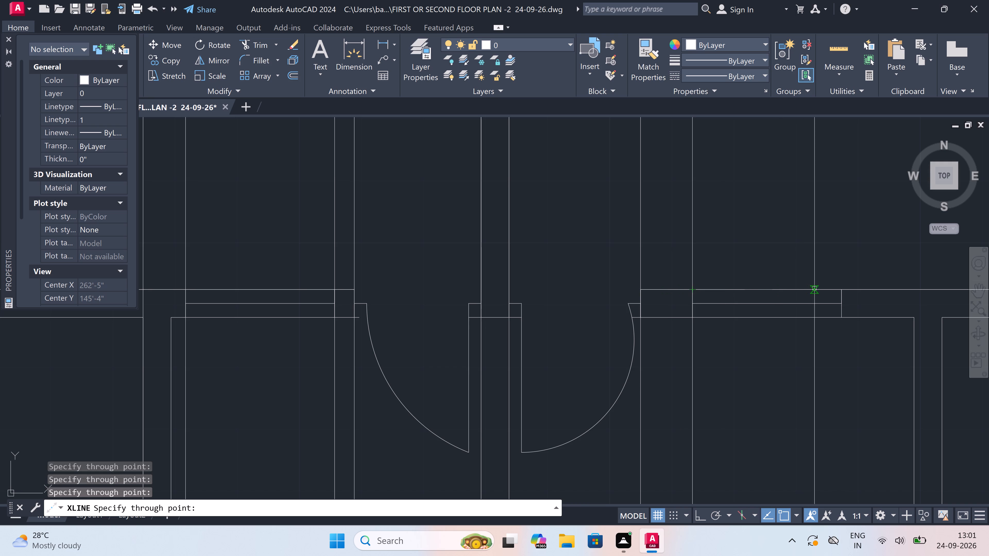
left_click(838, 288)
scroll(650, 293, "down", 4)
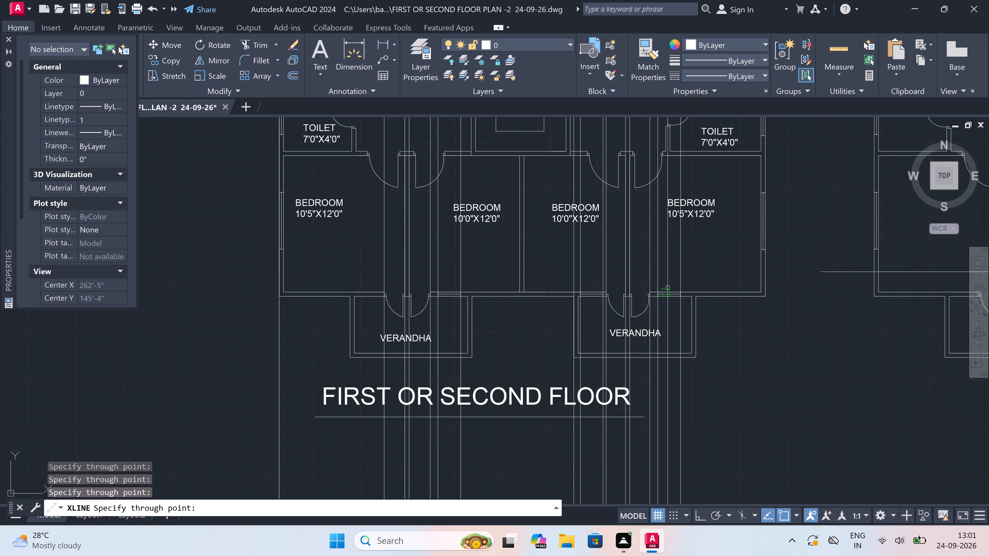
scroll(706, 290, "up", 4)
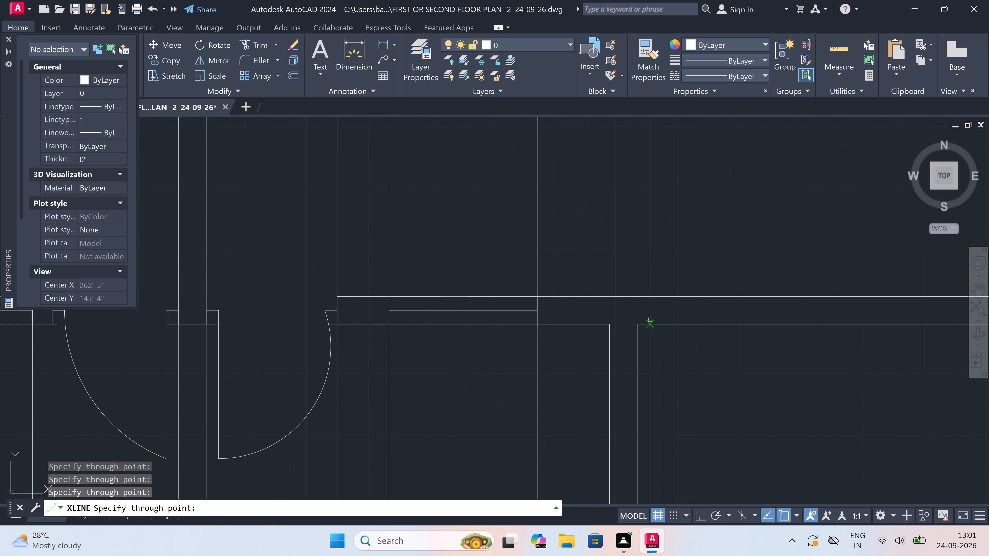
left_click(638, 326)
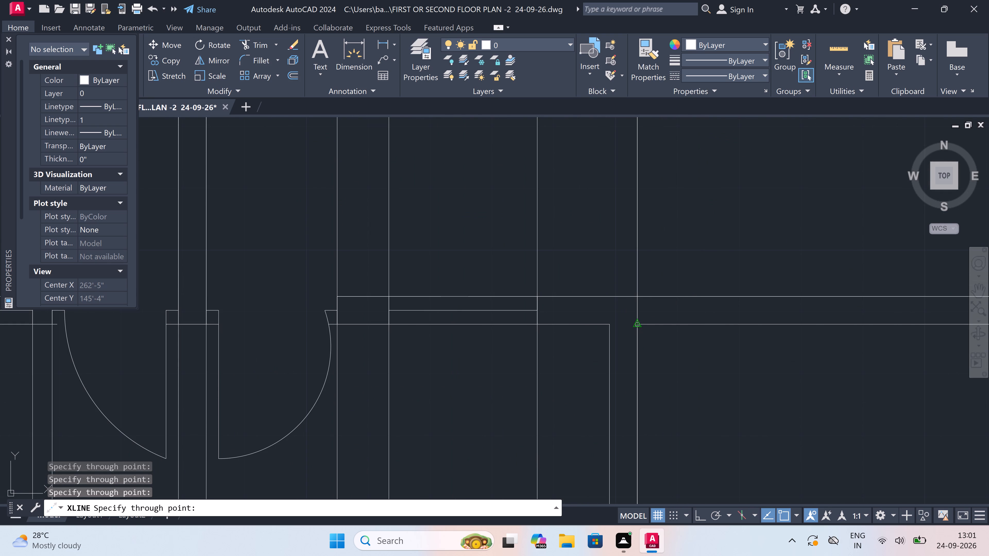
scroll(638, 323, "down", 4)
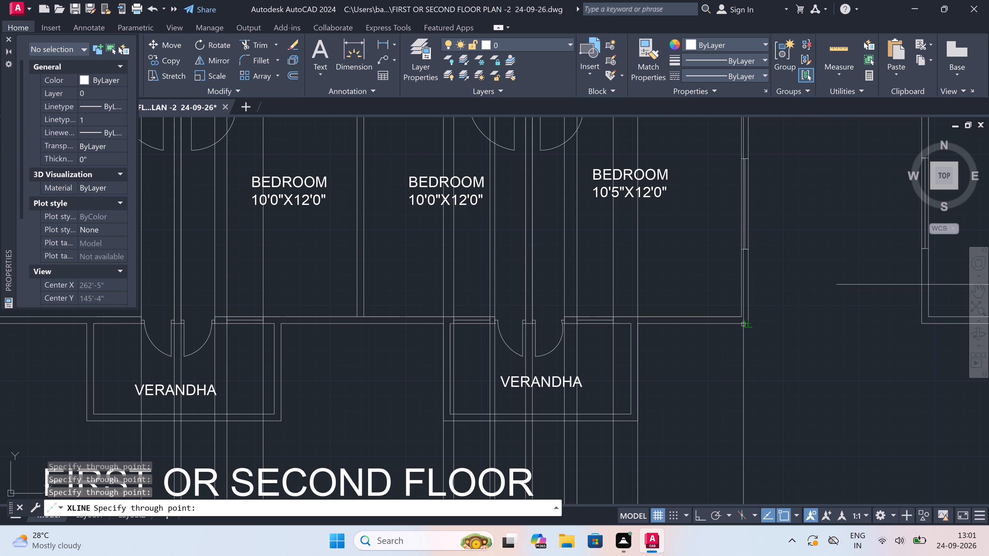
left_click(747, 321)
scroll(547, 315, "down", 4)
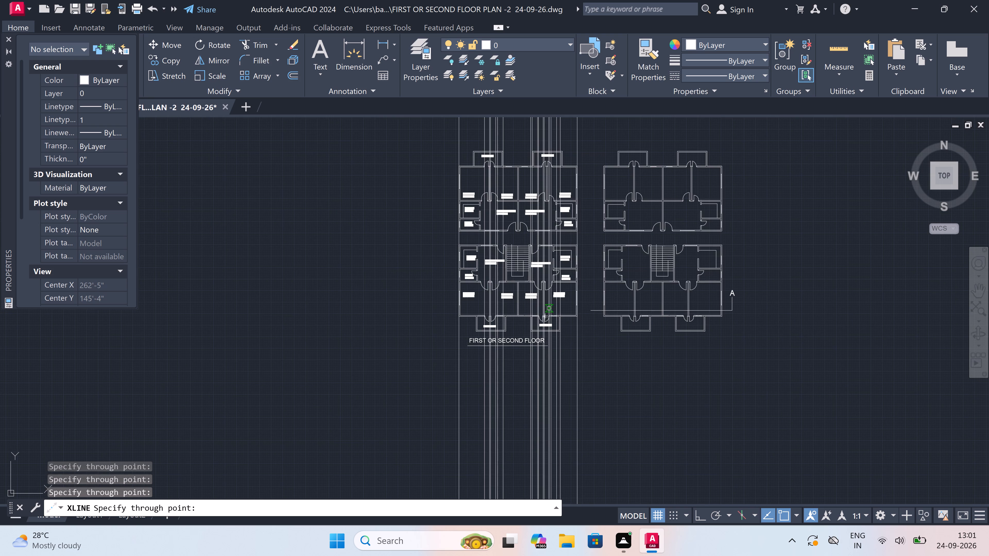
Add vertical construction lines through the outer and inner faces of the unlabelled plan's left exterior wall at section line A.
scroll(611, 289, "up", 2)
scroll(586, 334, "up", 3)
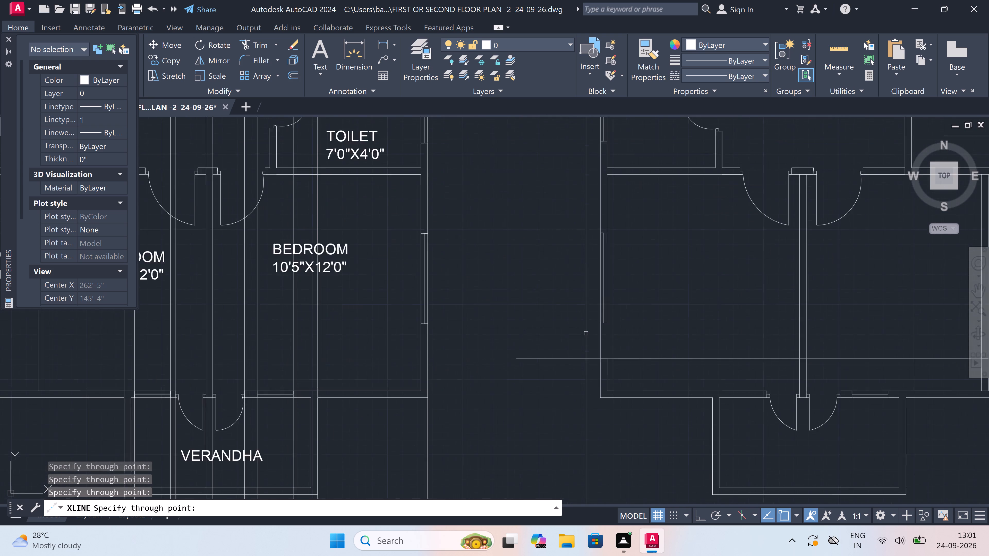
left_click(609, 376)
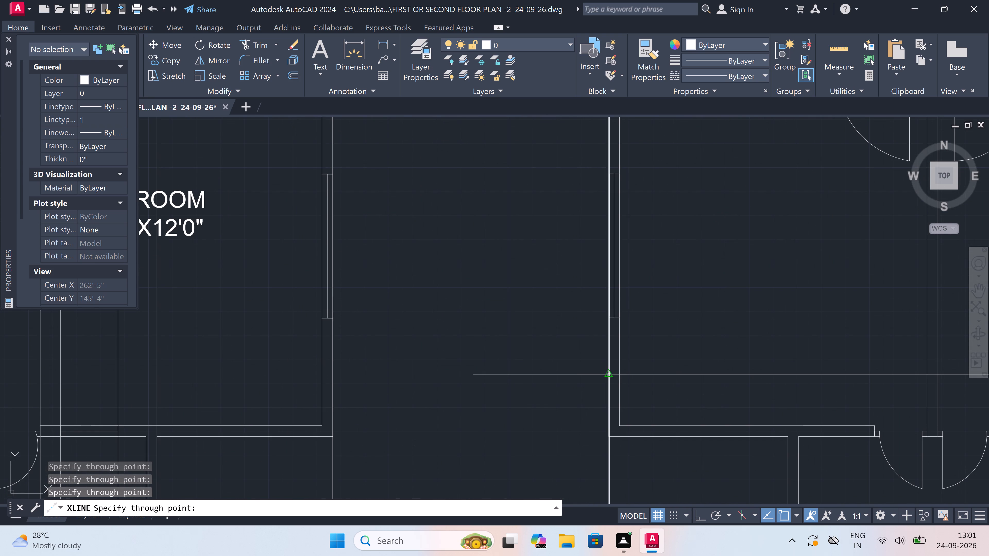
left_click(623, 372)
scroll(568, 349, "down", 2)
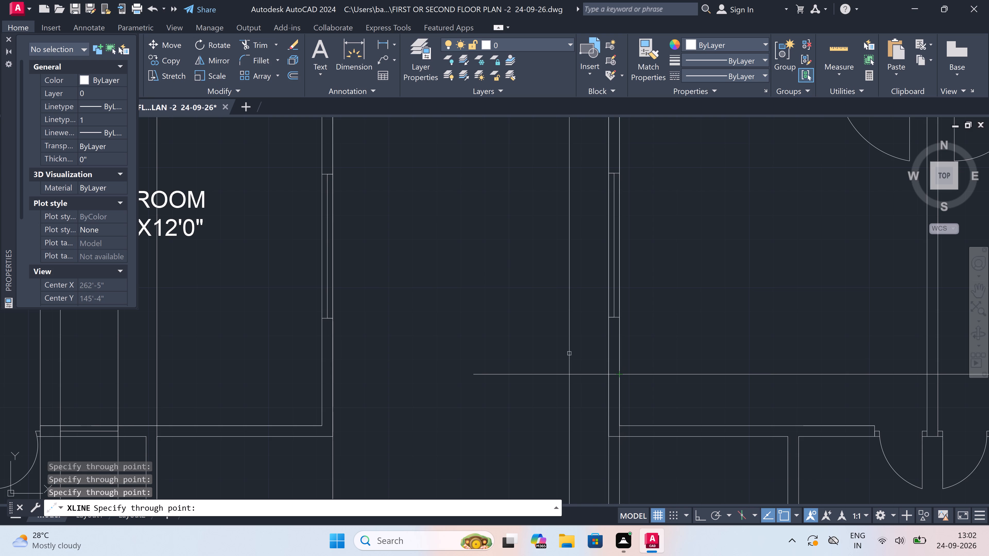
scroll(566, 348, "down", 1)
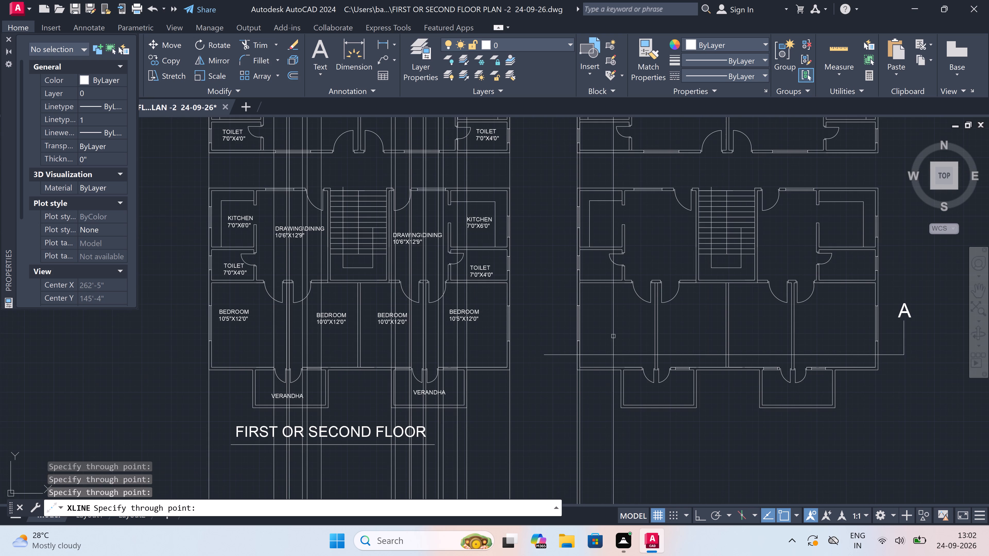
Add vertical construction lines through all four jambs of the lower-left pair of bedroom doors in the unlabelled plan.
scroll(643, 278, "up", 3)
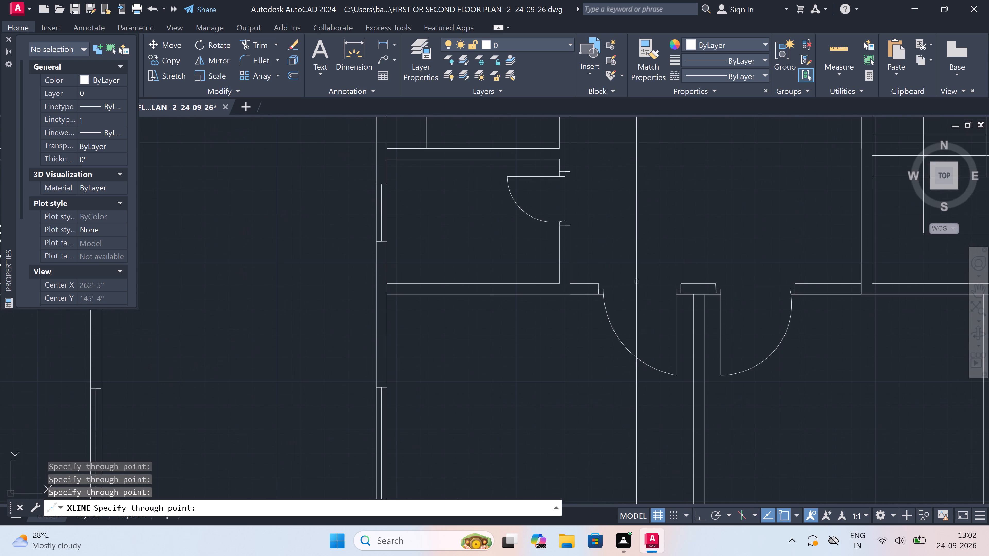
left_click(600, 292)
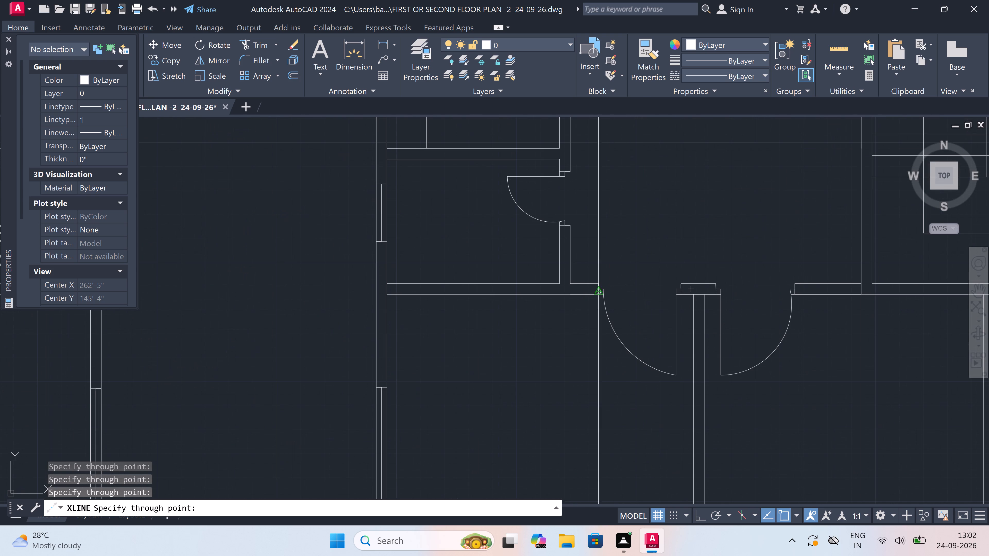
scroll(678, 291, "up", 1)
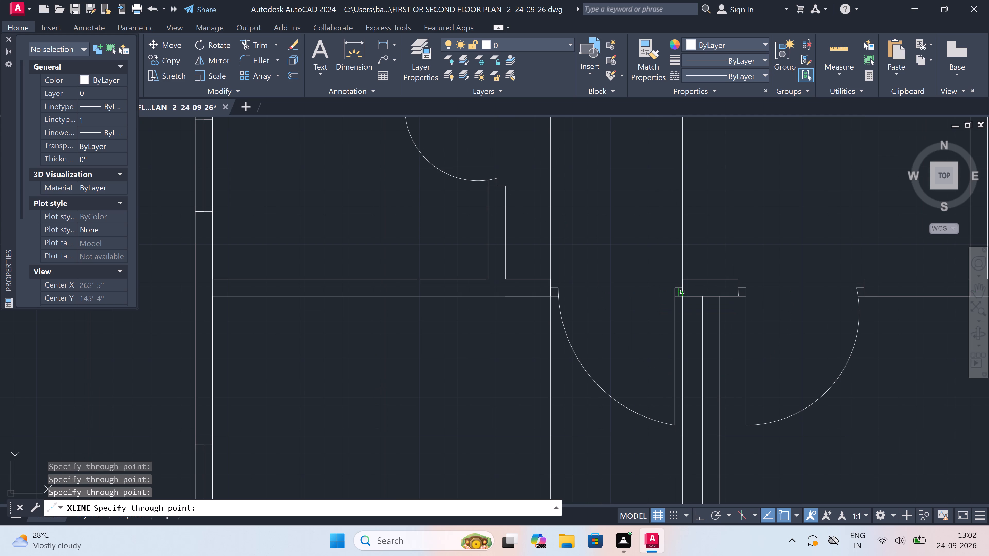
left_click(684, 296)
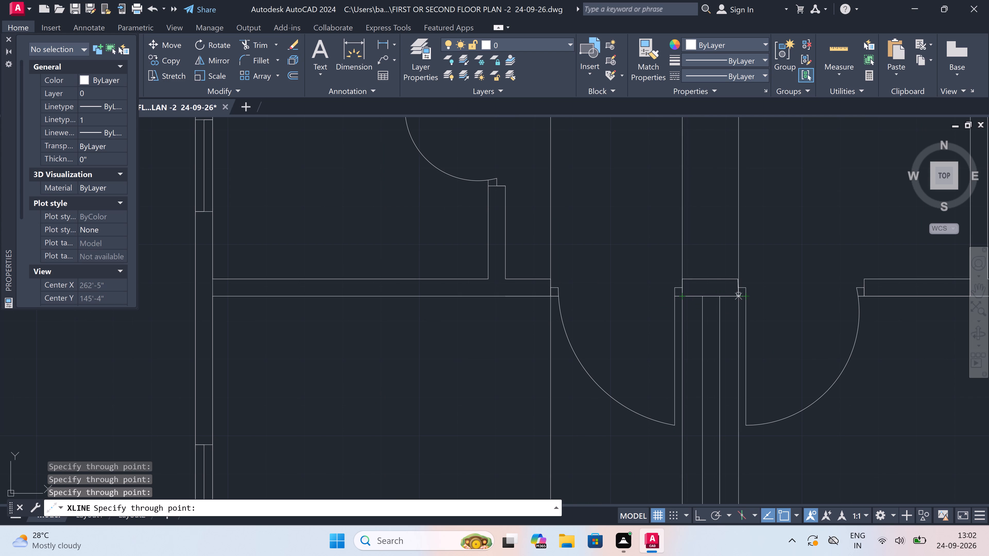
left_click(736, 294)
scroll(553, 301, "down", 3)
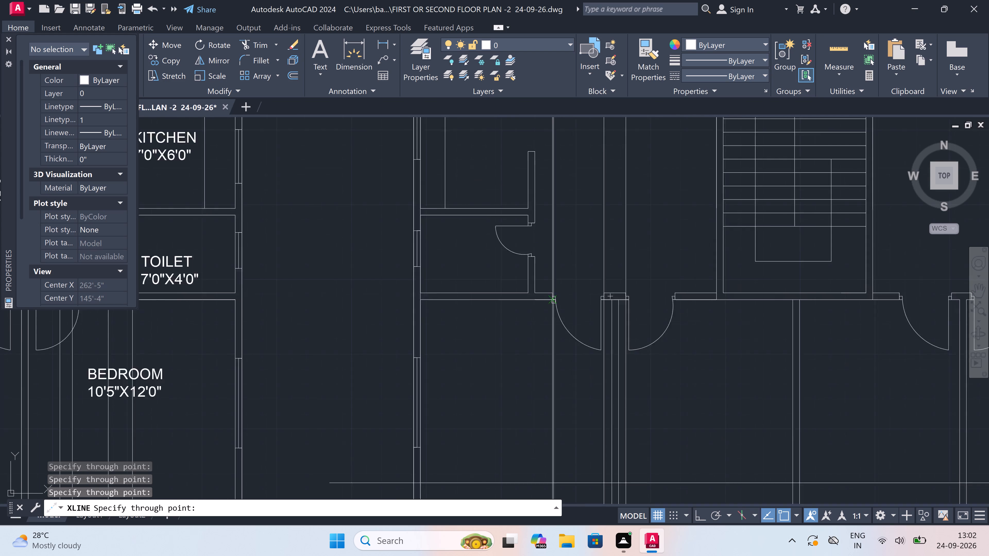
scroll(604, 292, "up", 3)
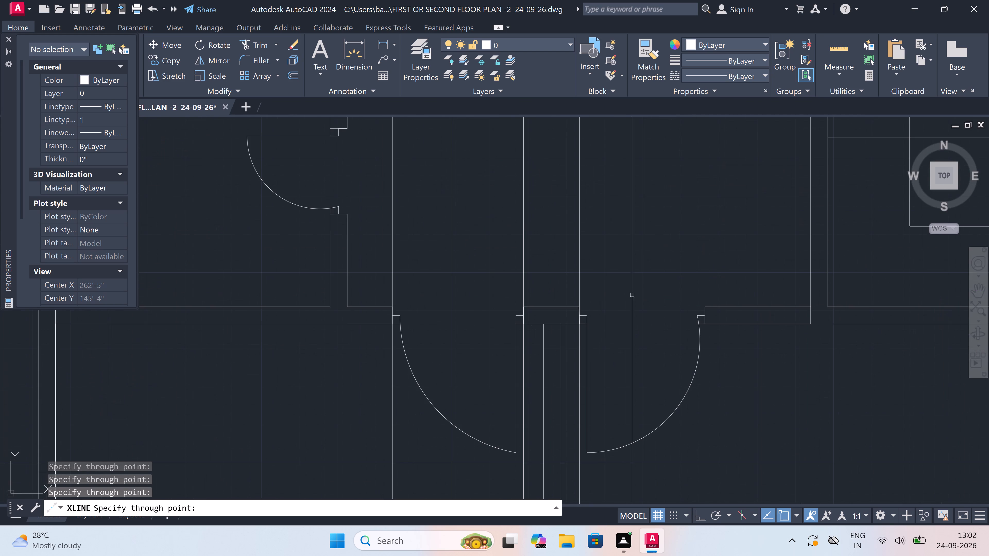
left_click(710, 324)
scroll(586, 323, "down", 4)
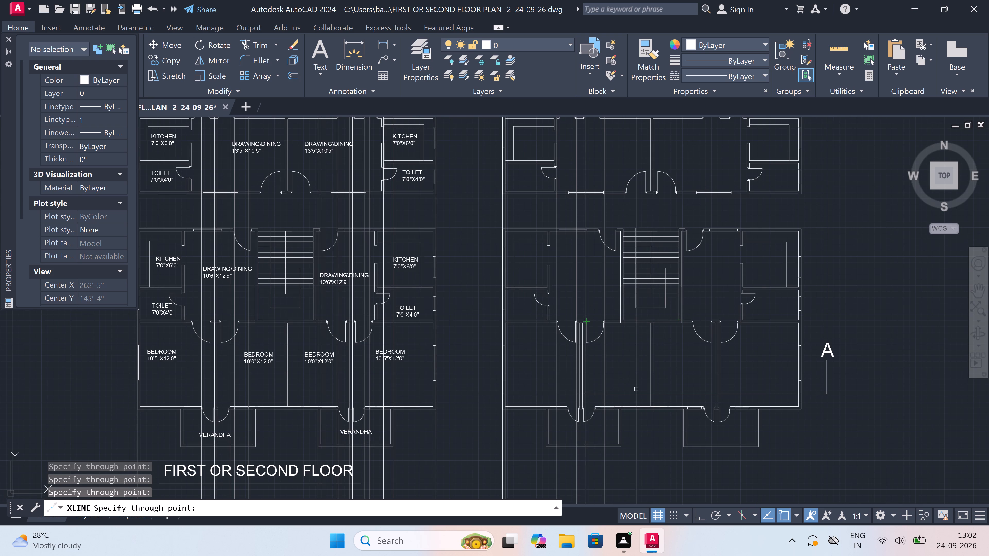
Add vertical construction lines through both faces of the central wall between the unlabelled plan's lower bedrooms at section line A.
scroll(637, 398, "up", 5)
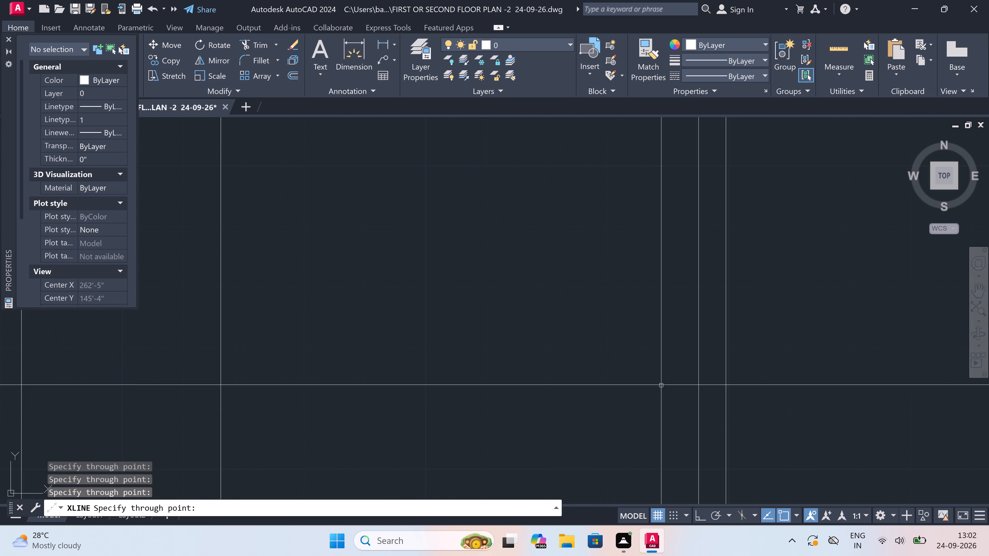
left_click(698, 380)
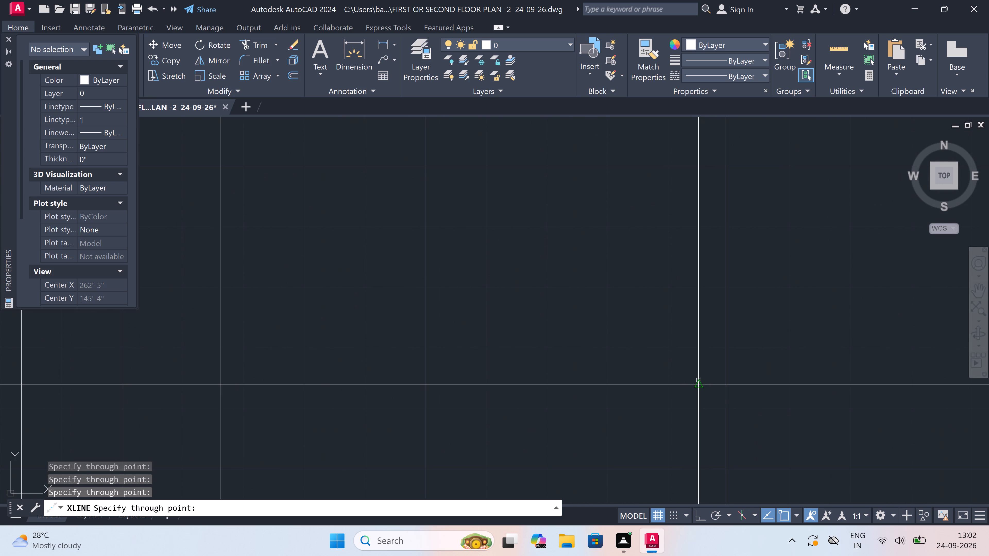
left_click(724, 358)
scroll(619, 353, "down", 4)
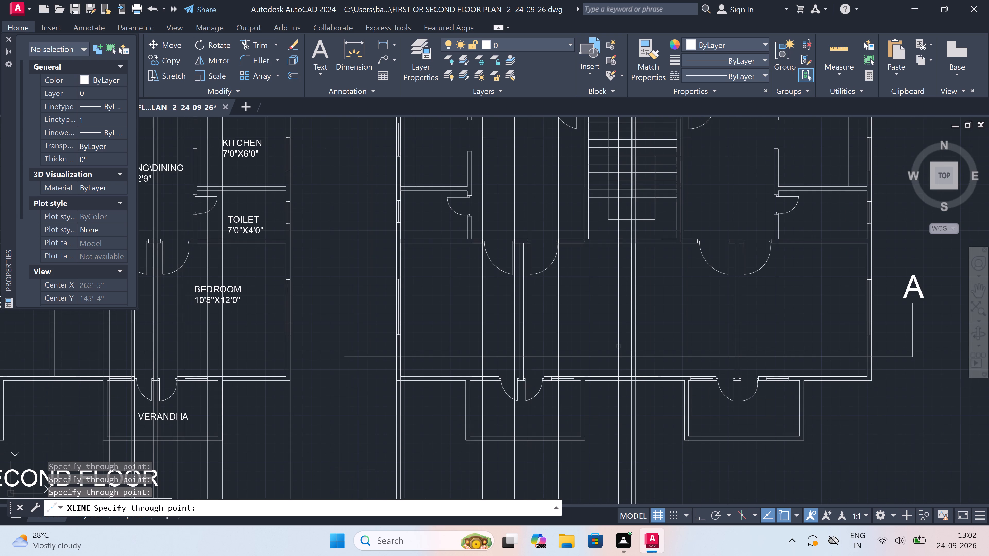
Add vertical construction lines through all four jambs of the lower-right pair of bedroom doors in the unlabelled plan.
scroll(725, 225, "up", 3)
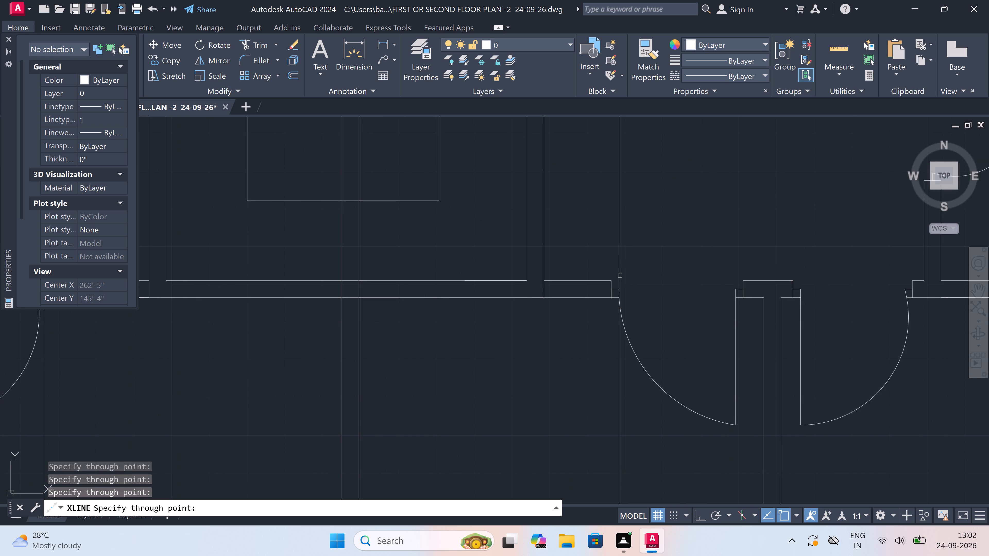
left_click(612, 279)
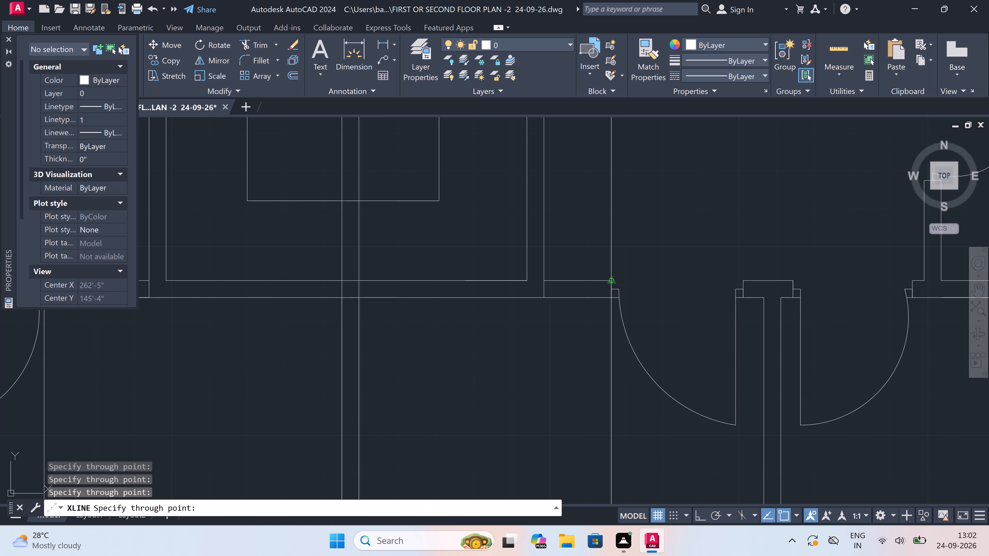
left_click(741, 283)
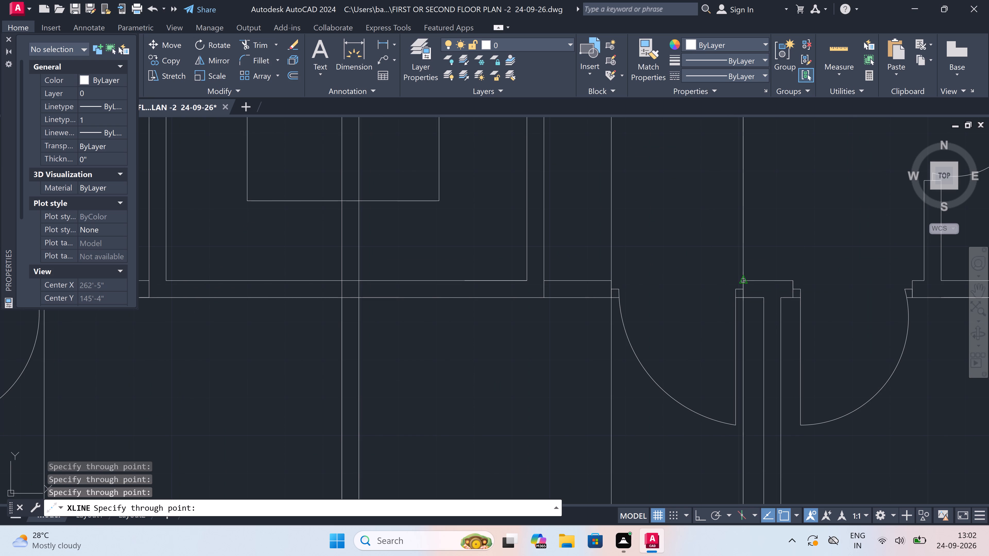
scroll(671, 284, "down", 3)
scroll(706, 286, "up", 3)
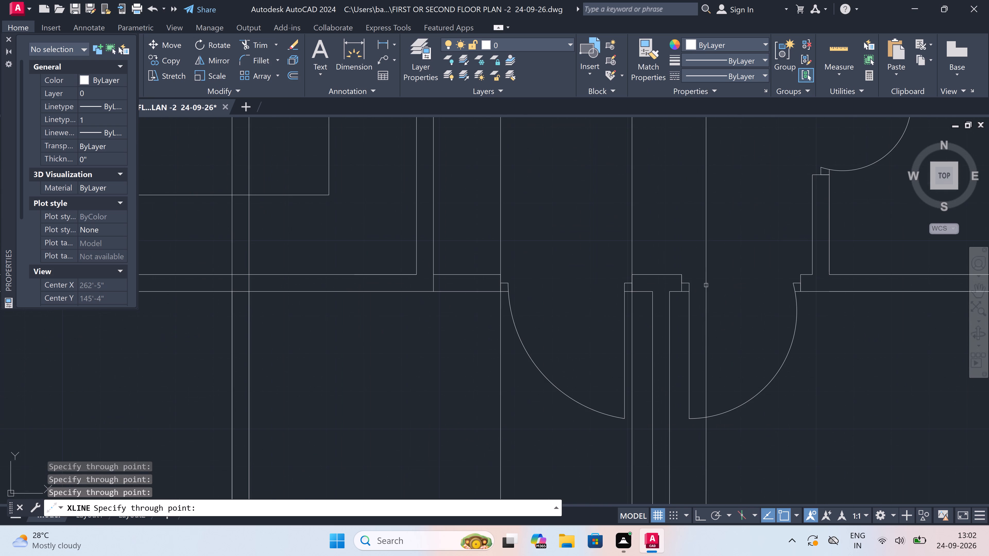
left_click(681, 276)
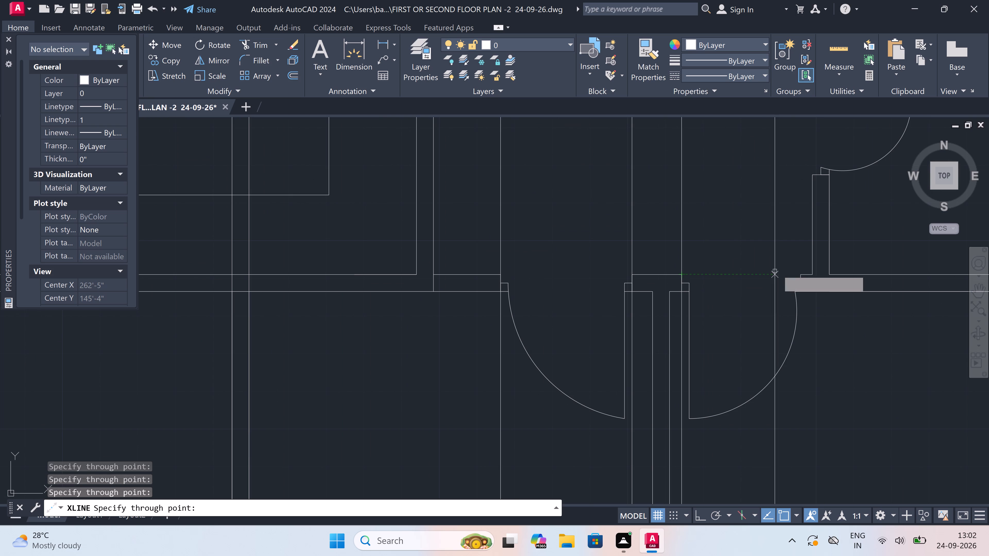
left_click(800, 273)
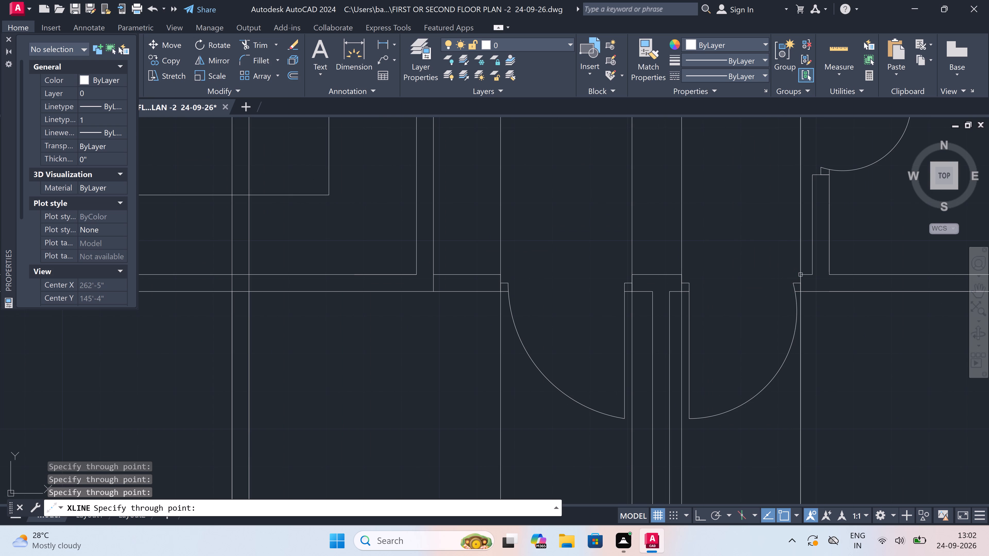
Add vertical construction lines through the inner and outer faces of the unlabelled plan's right exterior wall and end the command.
scroll(708, 276, "down", 4)
scroll(793, 270, "up", 3)
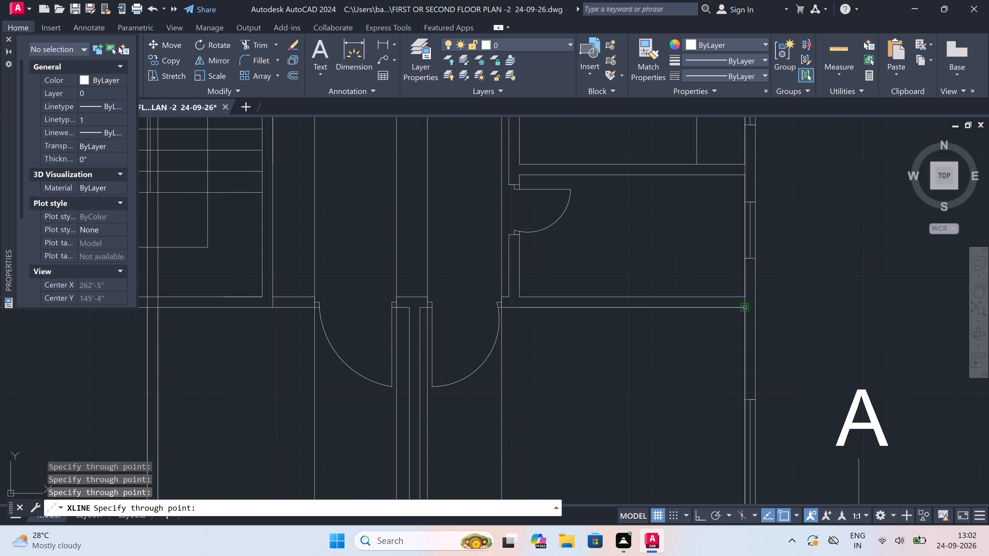
left_click(747, 310)
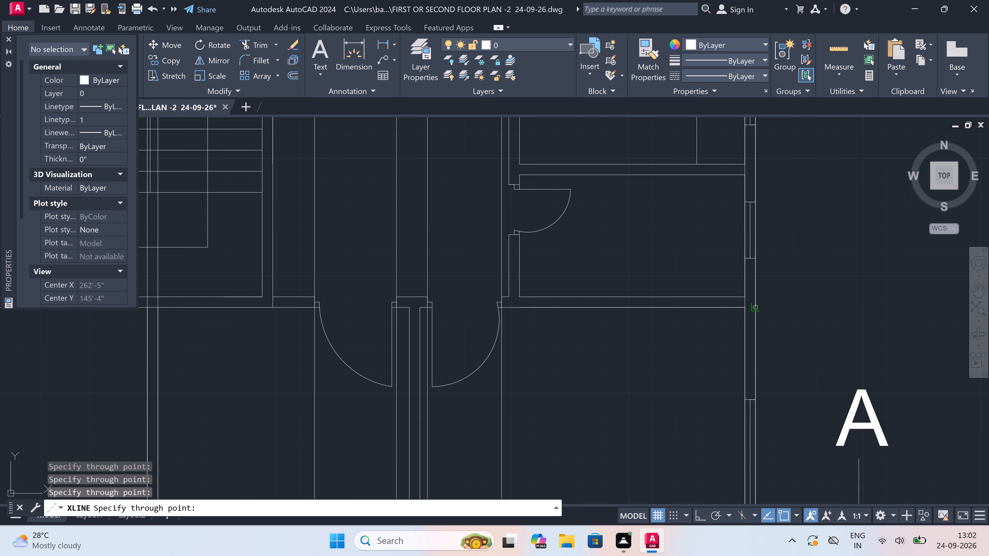
left_click(756, 307)
scroll(614, 278, "down", 3)
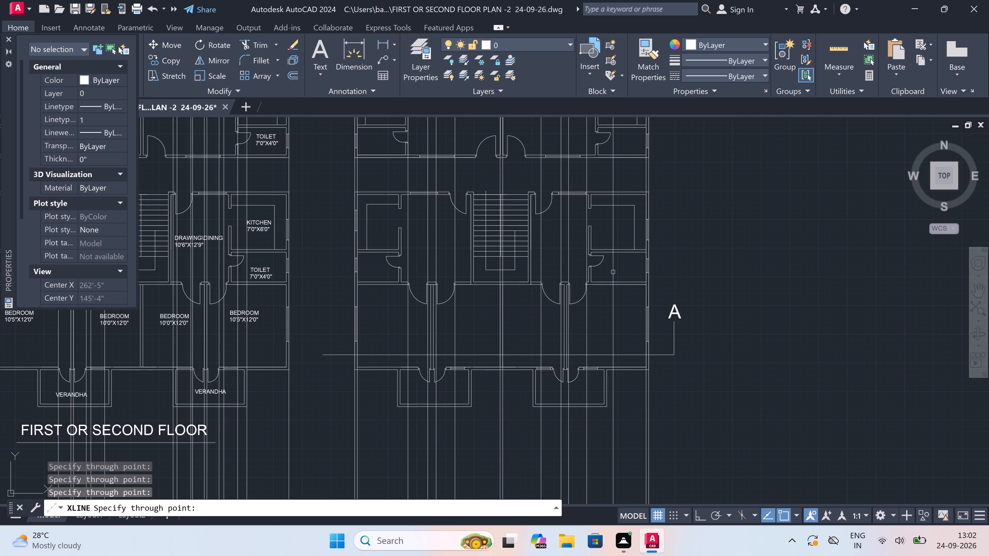
key("Escape")
Add a horizontal construction line across the vertical lines just above both floor plans, with Ortho on.
scroll(607, 274, "down", 3)
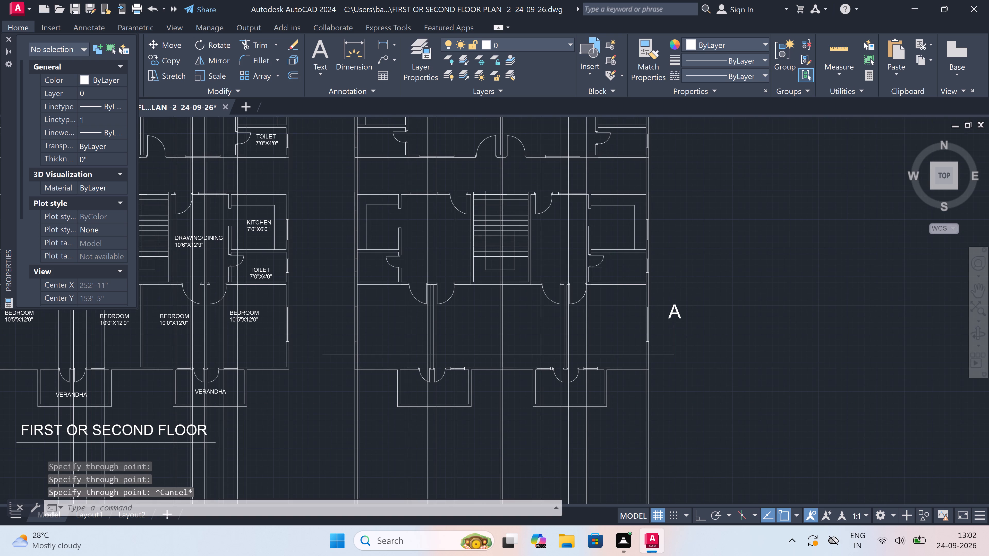
scroll(607, 274, "down", 2)
scroll(531, 226, "up", 2)
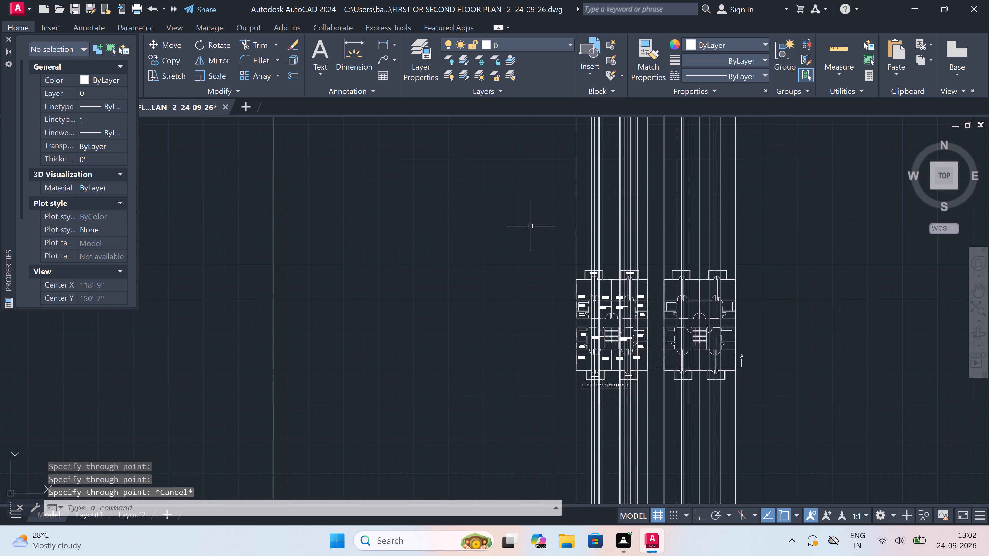
scroll(660, 240, "up", 3)
scroll(659, 240, "down", 1)
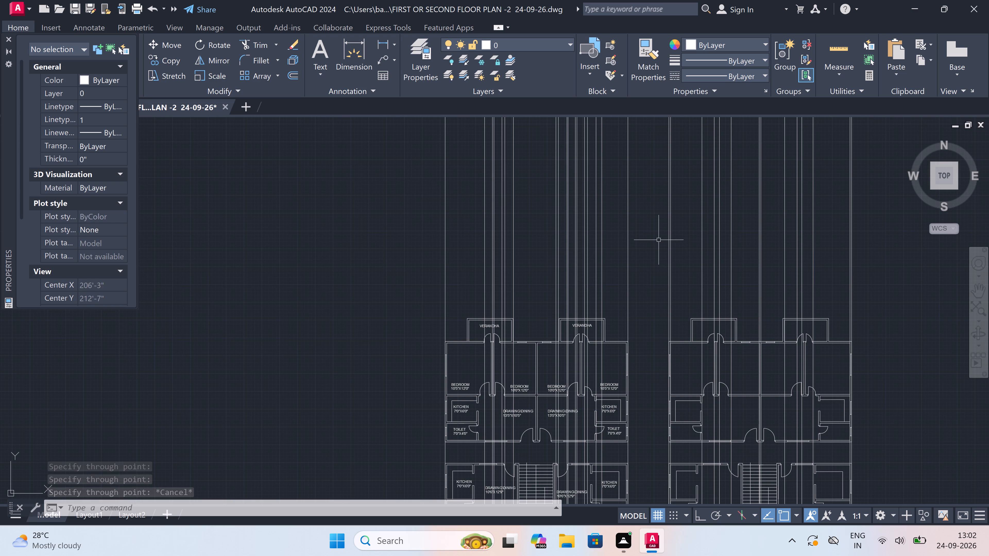
key("x")
key("l")
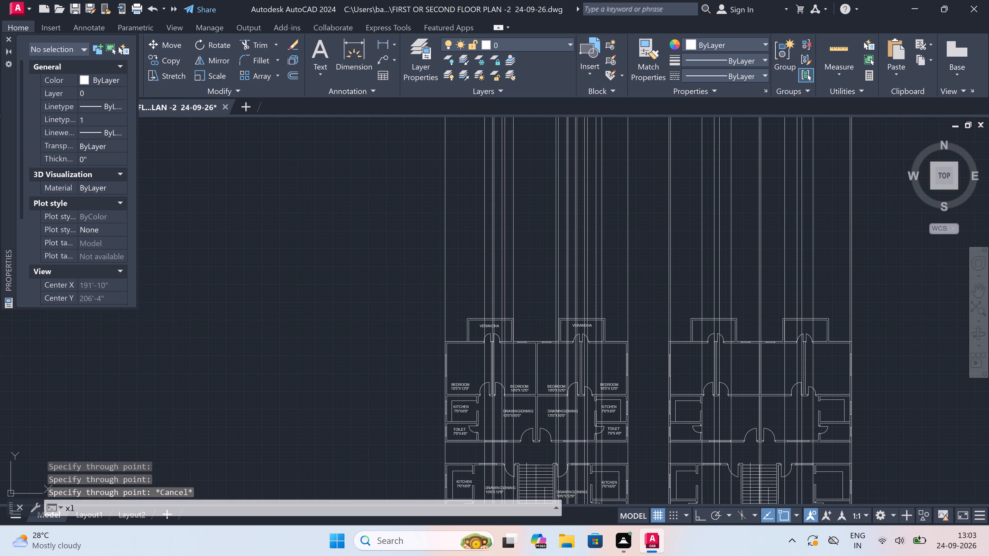
key("space")
left_click(406, 273)
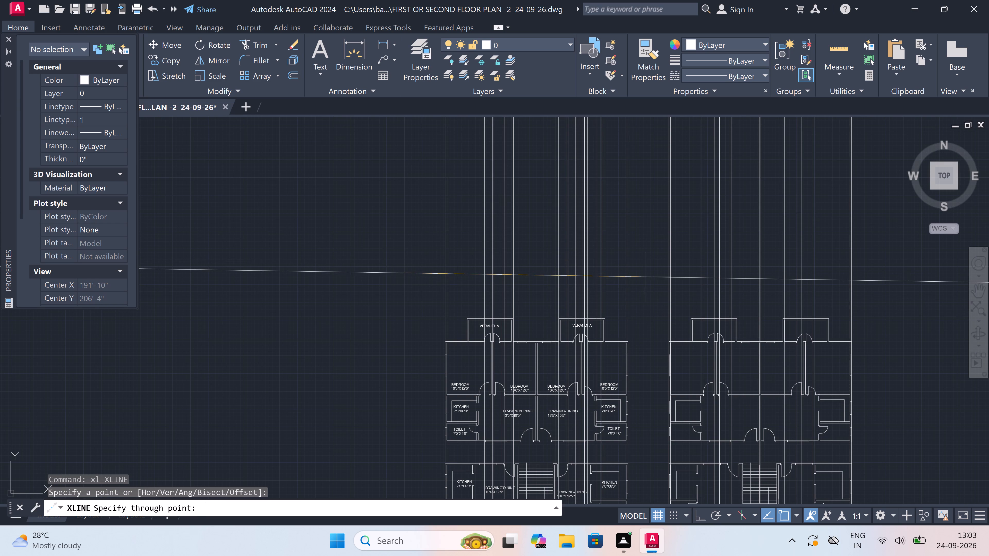
key("F8")
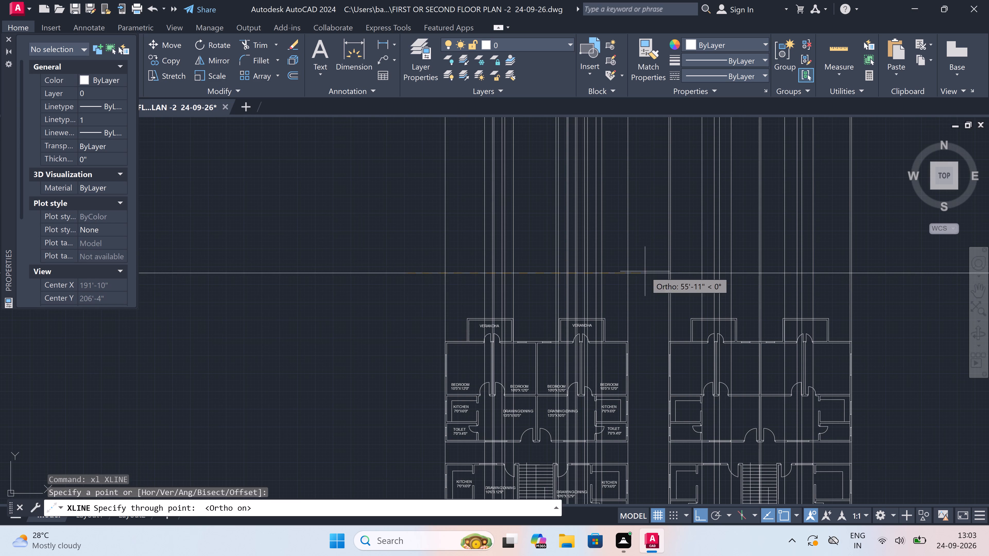
left_click(645, 271)
key("Escape")
scroll(646, 268, "down", 3)
scroll(644, 242, "up", 3)
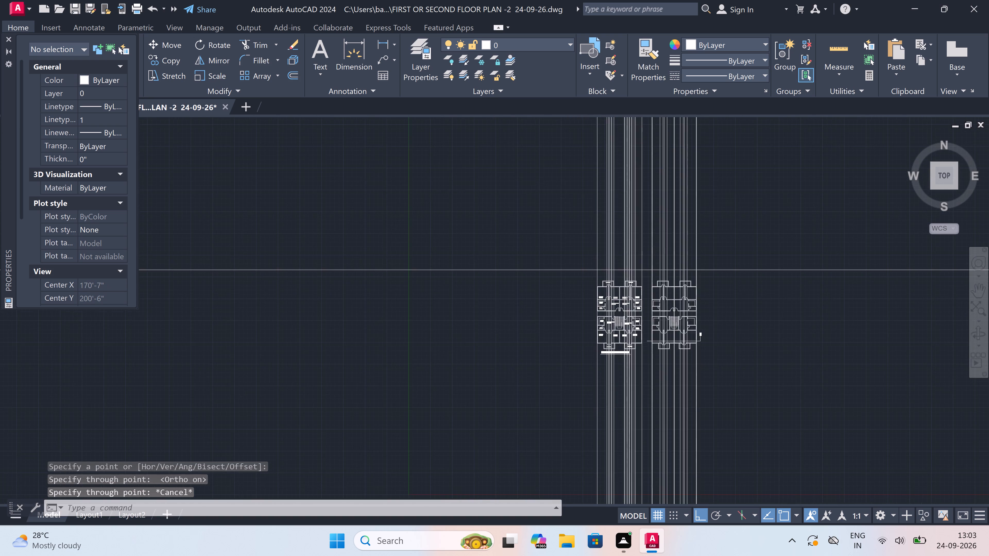
Offset the horizontal construction line above the floor plans upward by 1'6".
key("o")
key("space")
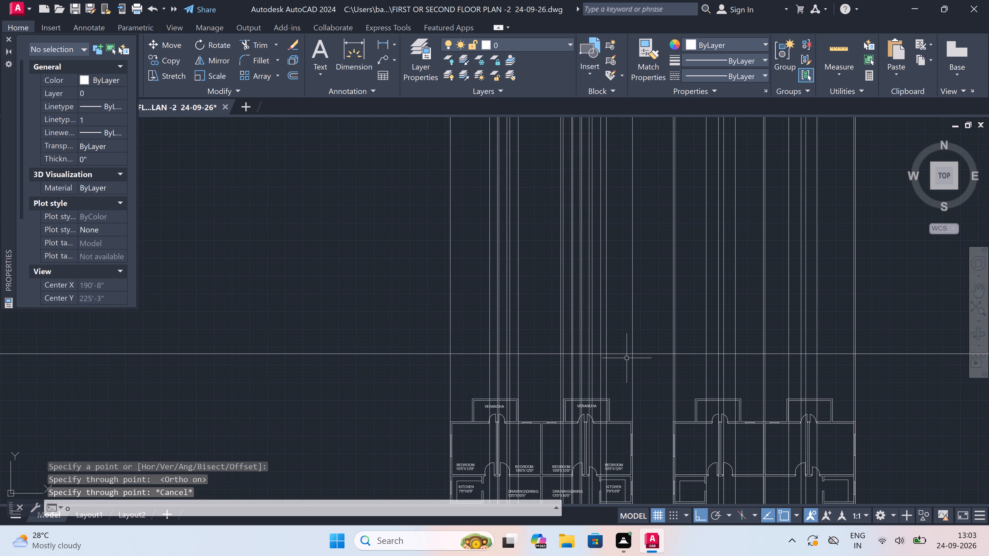
left_click(661, 356)
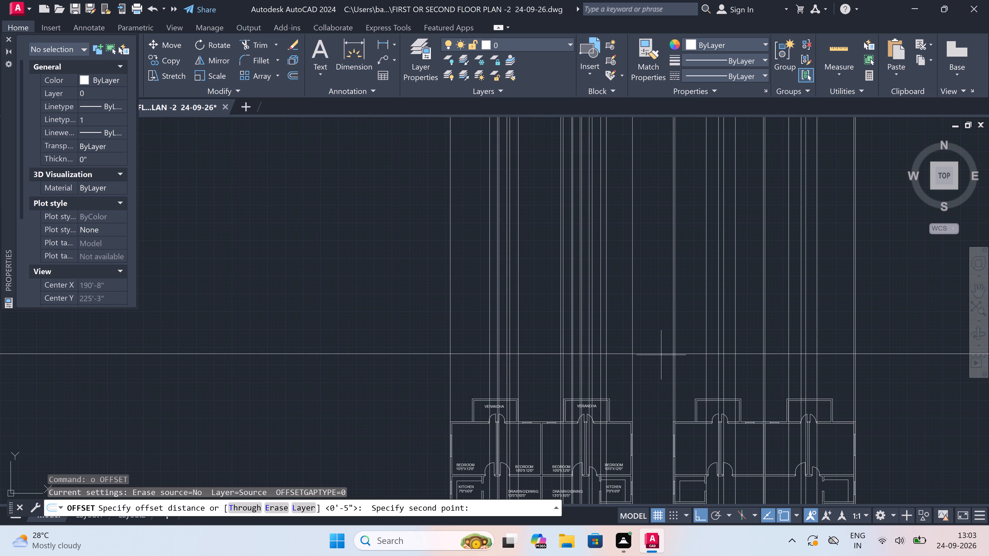
type("1'")
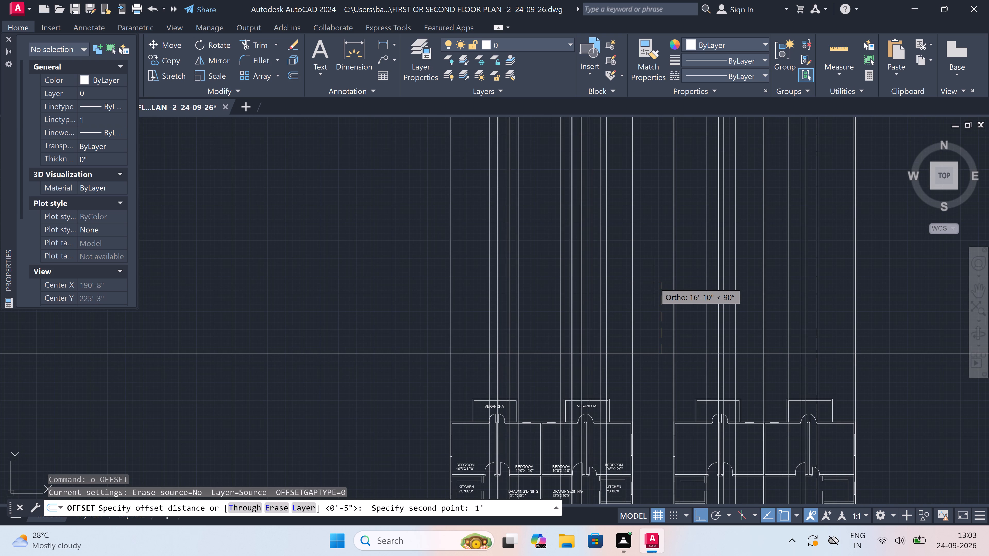
type("6\"")
key("space")
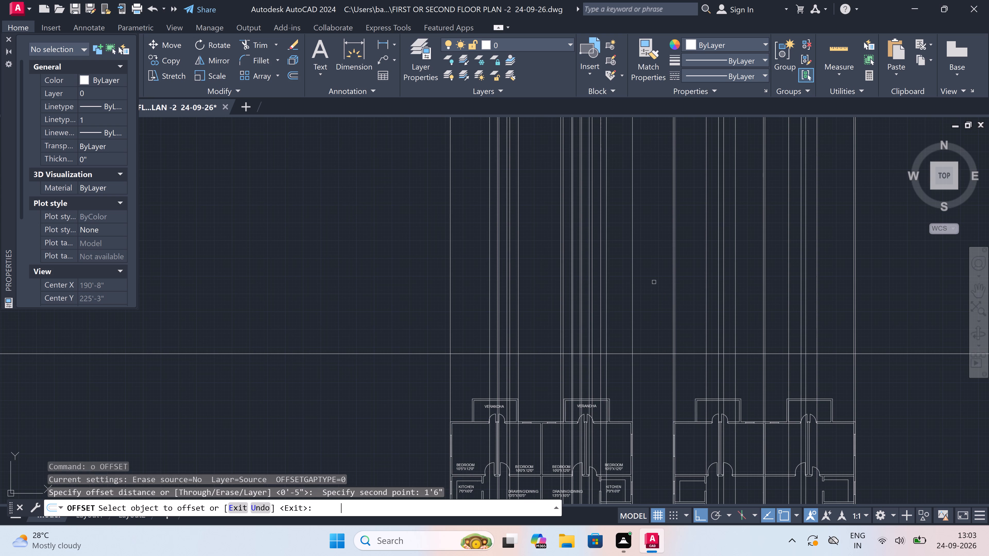
left_click(651, 353)
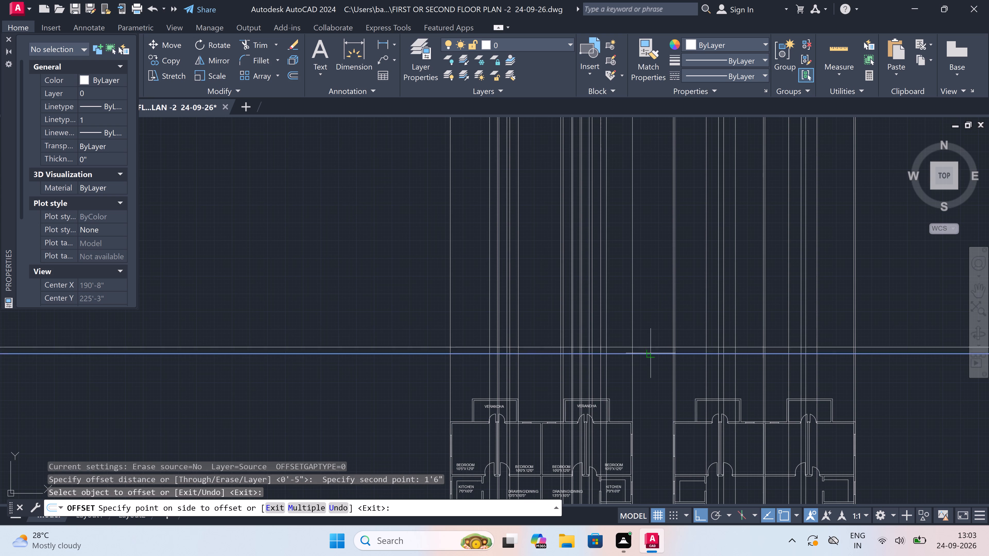
left_click(647, 337)
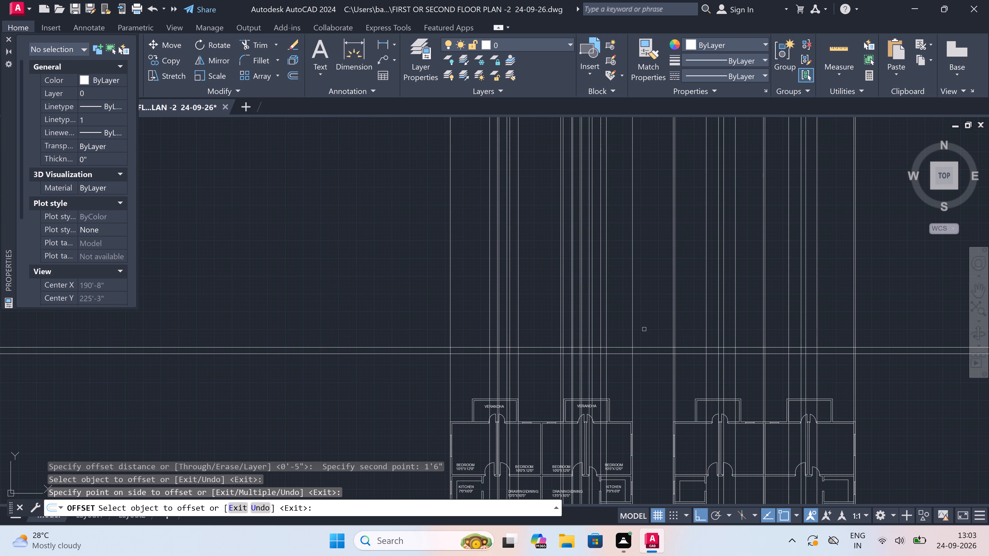
scroll(655, 343, "up", 3)
scroll(655, 346, "down", 1)
key("Escape")
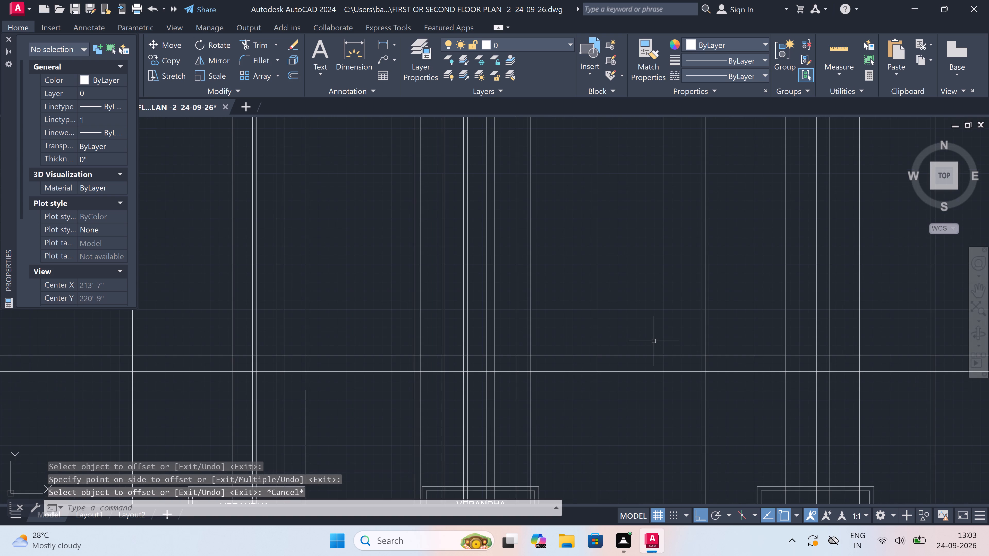
Offset the upper of the two horizontal level lines upward by 3'.
key("space")
left_click(647, 354)
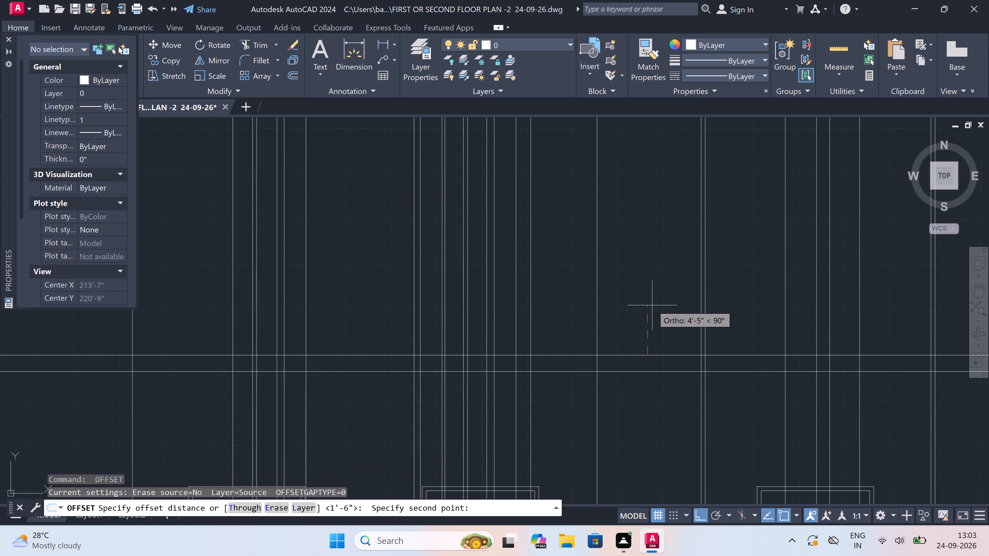
type("3'")
key("space")
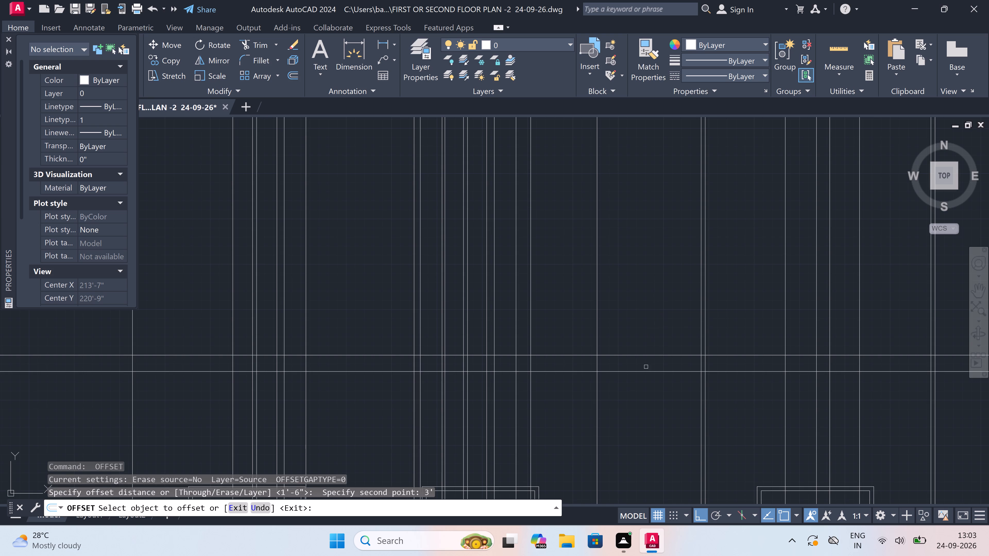
left_click(644, 355)
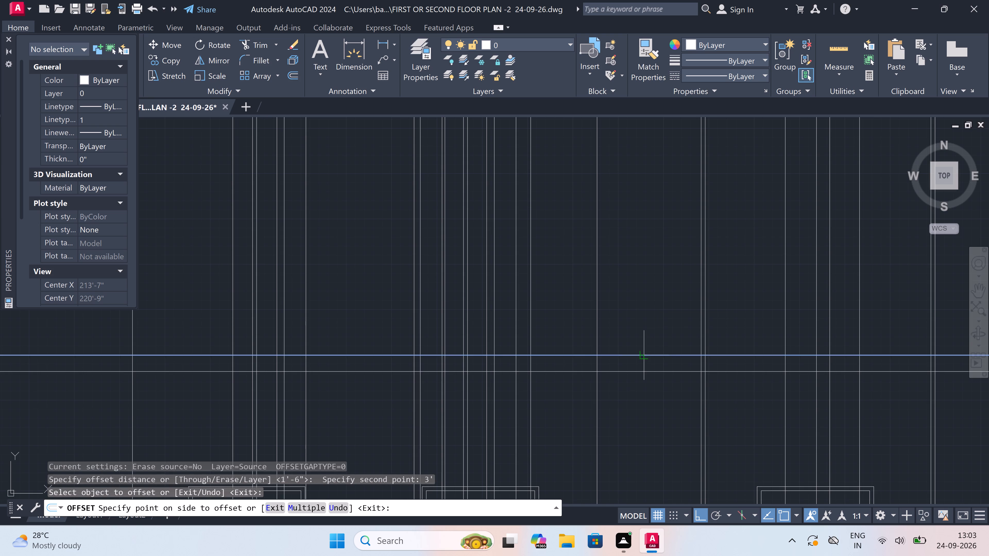
left_click(642, 344)
key("Escape")
Offset the topmost horizontal level line upward by 4'.
key("space")
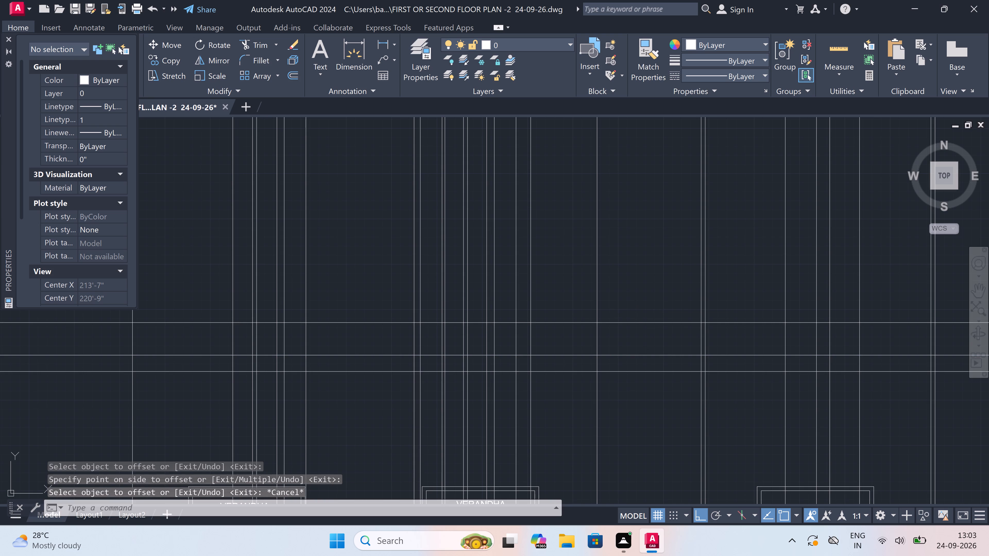
left_click(634, 318)
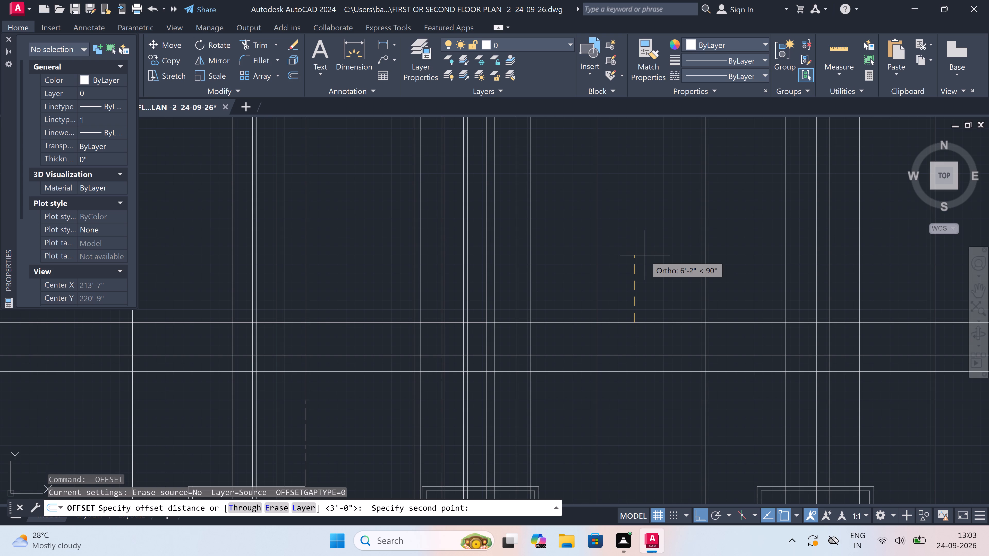
type("4'")
key("space")
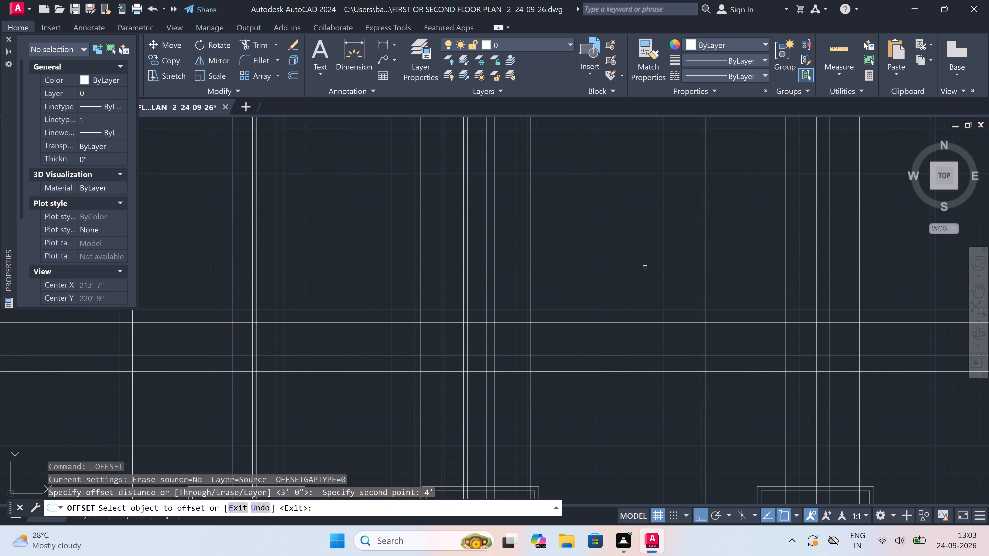
left_click(627, 322)
left_click(628, 304)
key("Escape")
Offset the topmost of the four horizontal level lines upward by 3'.
key("space")
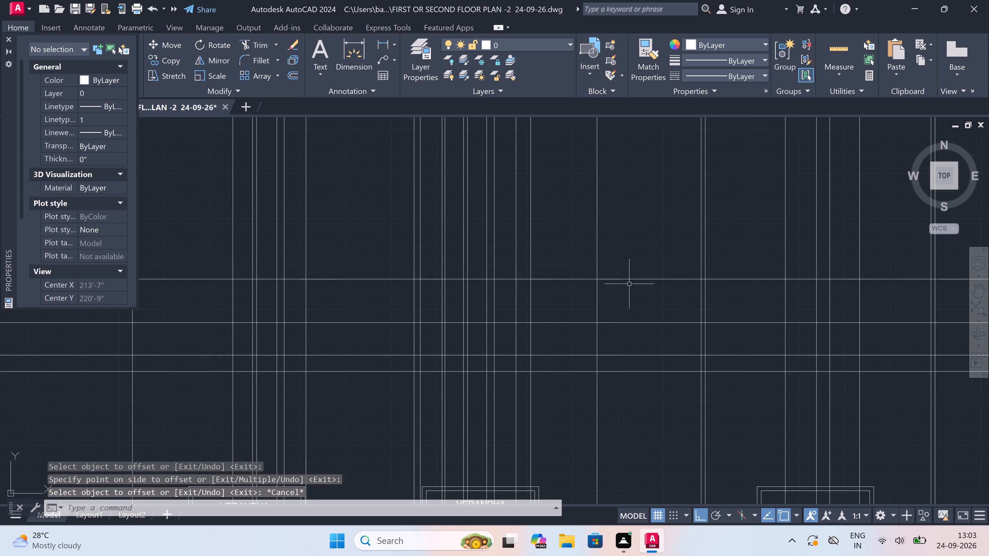
left_click(628, 281)
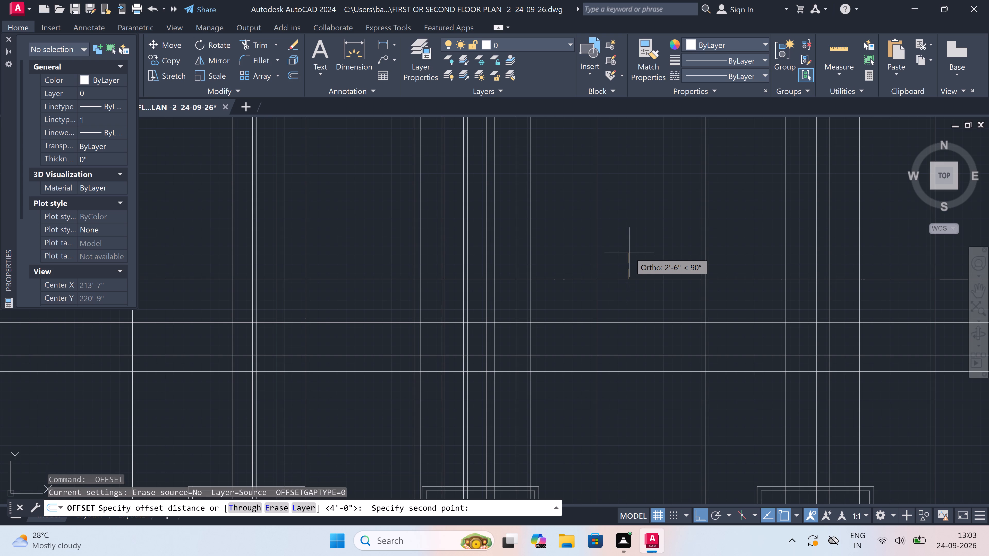
type("3'")
key("space")
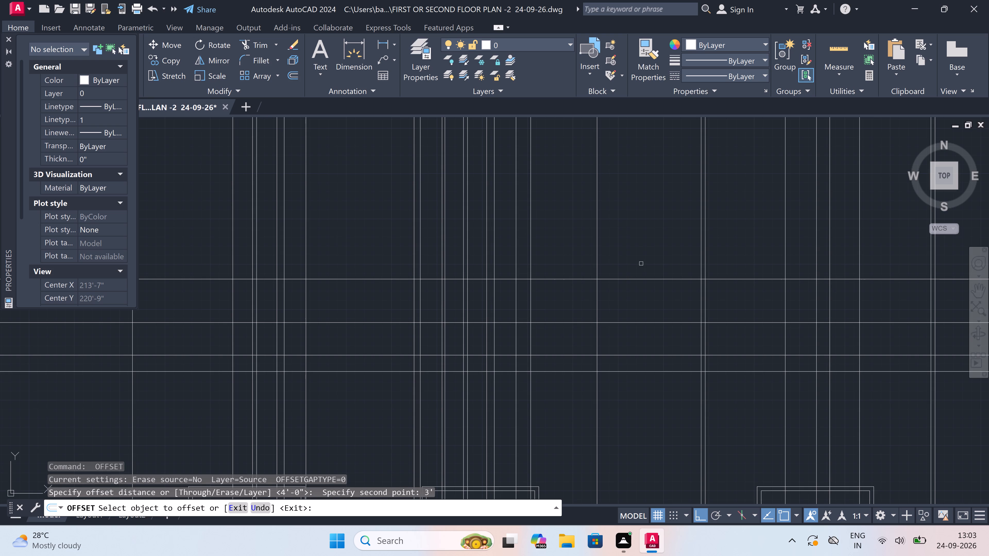
left_click(632, 279)
left_click(631, 253)
key("Escape")
Offset the topmost of the five horizontal level lines upward by 6".
key("space")
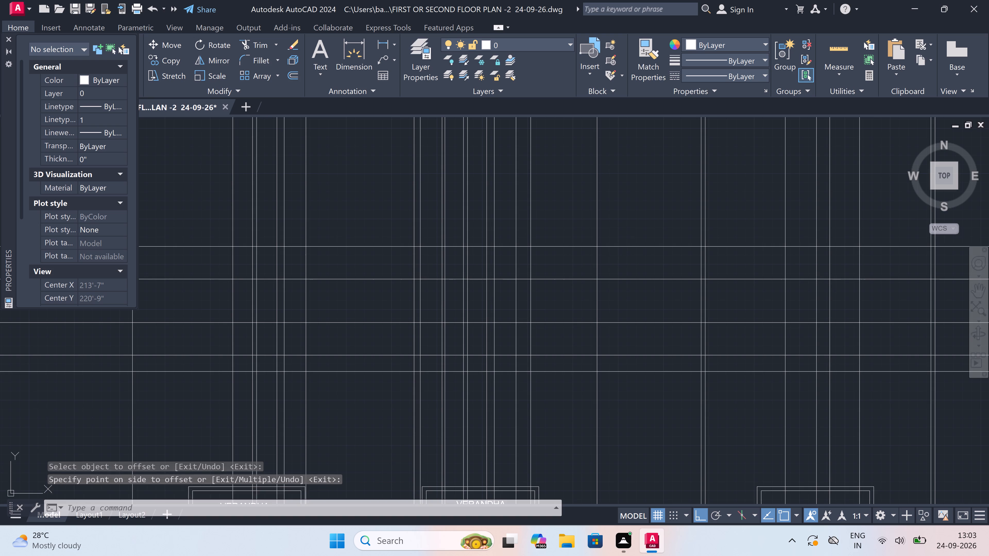
left_click(632, 245)
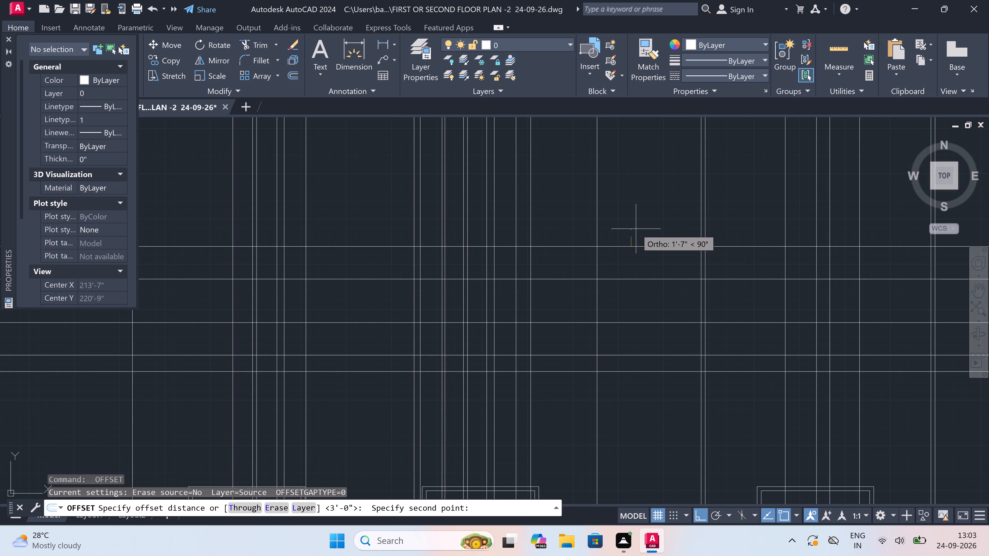
type("6\"")
key("space")
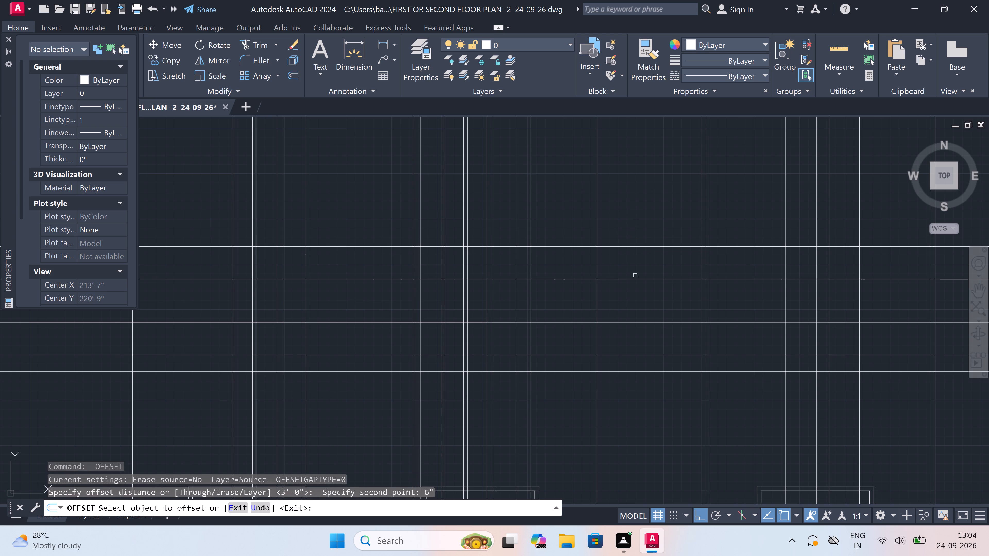
left_click(636, 247)
left_click(637, 239)
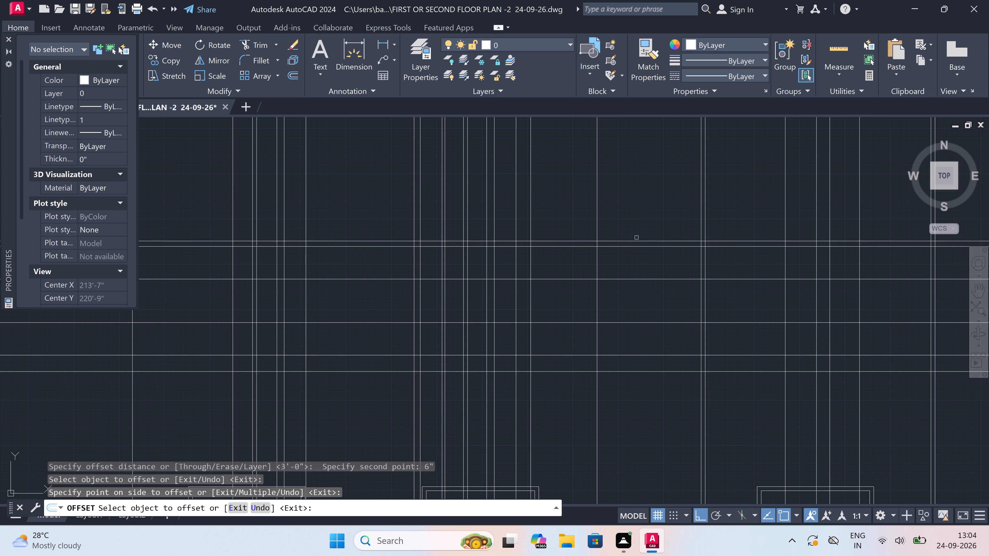
key("Escape")
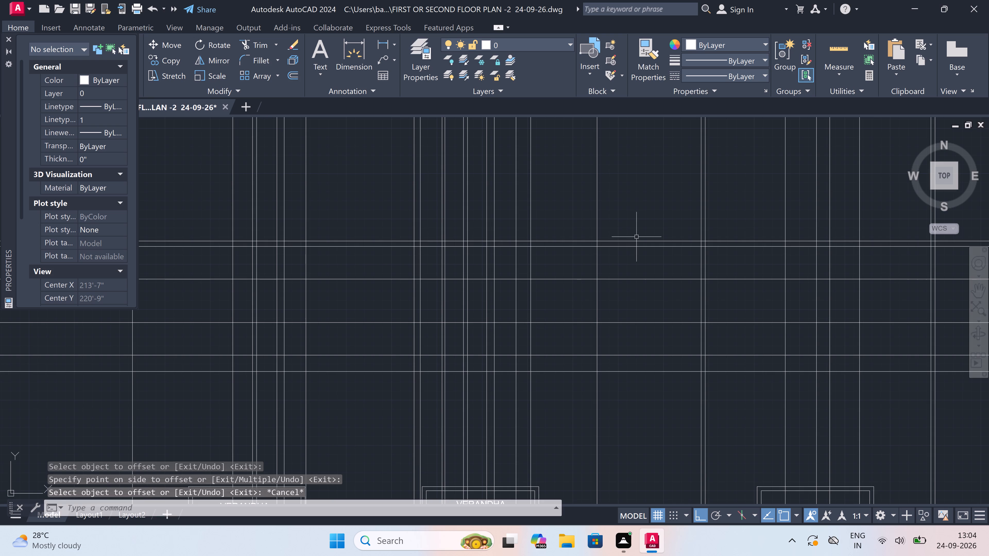
Offset the upper line of the 6" pair upward by 3'6" as the top level line.
key("space")
left_click(636, 239)
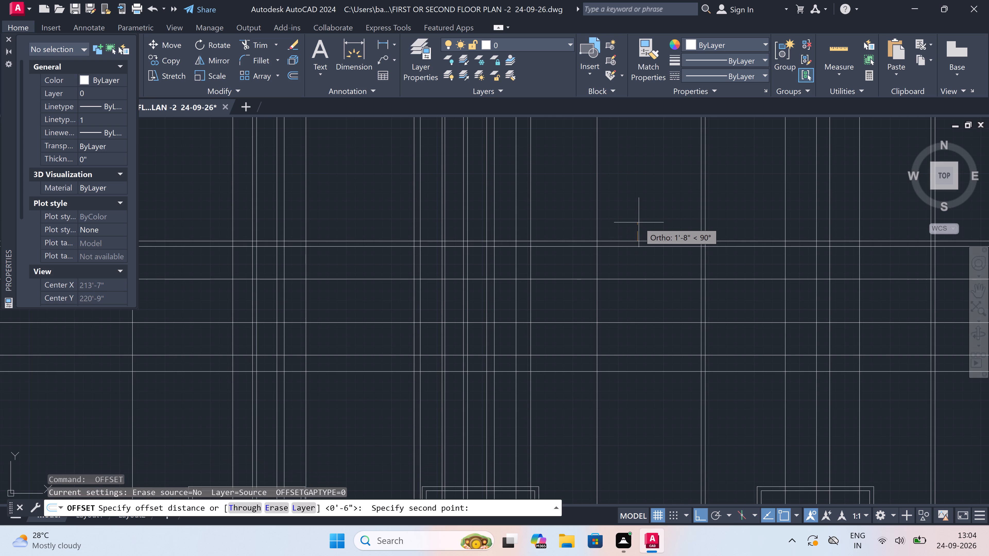
type("3'6")
type("\"")
key("space")
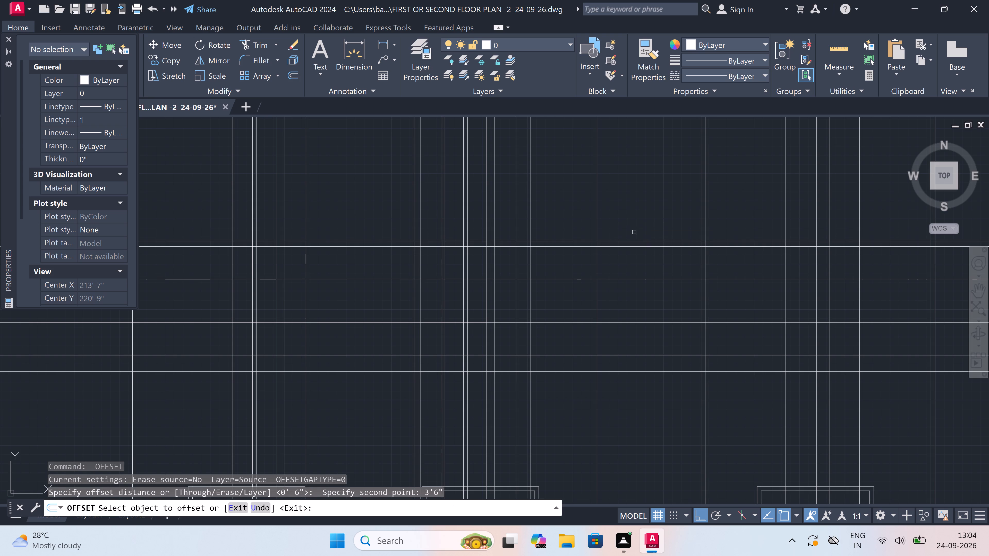
left_click(639, 240)
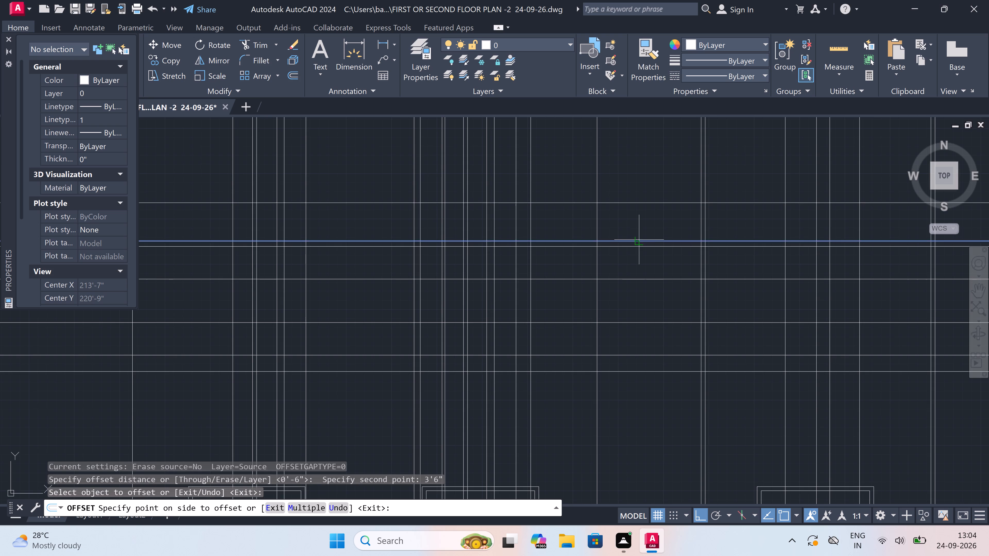
left_click(643, 226)
key("Escape")
Trim all vertical construction lines above the topmost horizontal level line over both floor plans.
scroll(646, 217, "down", 2)
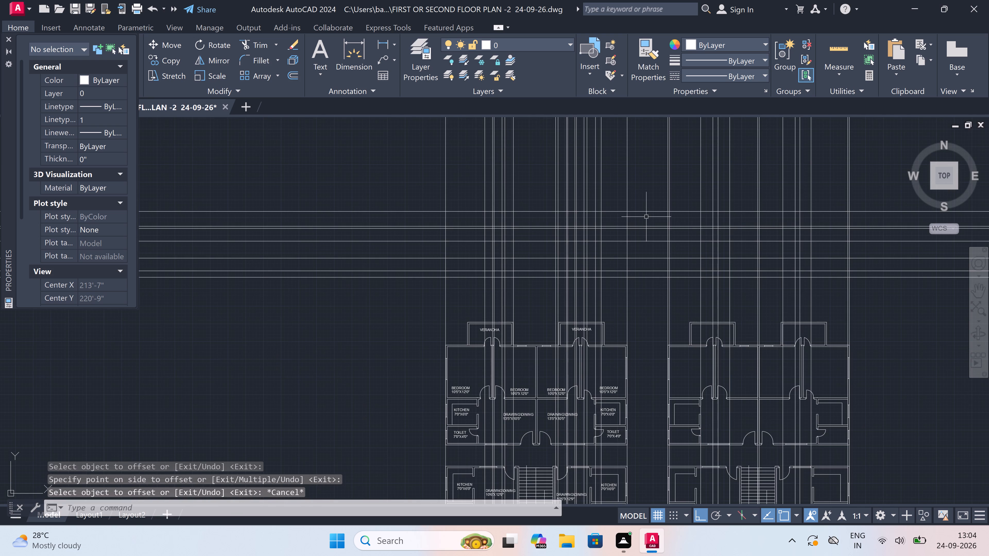
key("t")
key("r")
key("space")
left_click(422, 176)
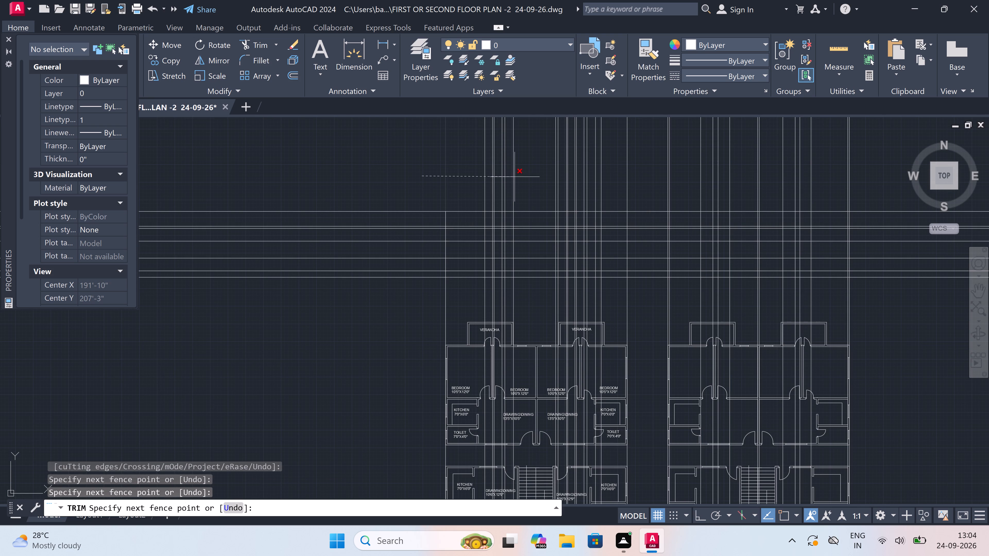
left_click(896, 189)
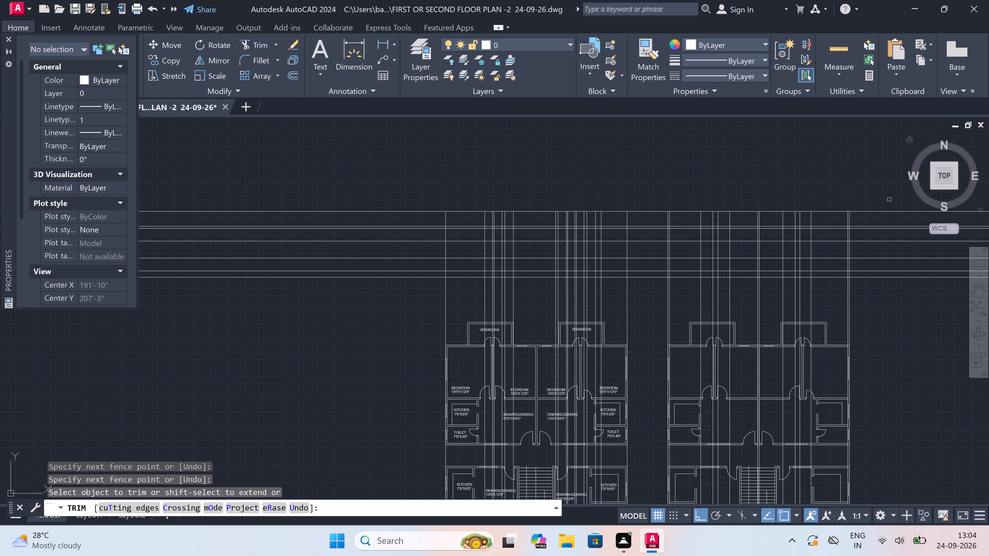
Trim the horizontal level lines beyond the outer walls on both sides and in the gap between the two floor plans.
left_click_drag(889, 199, 890, 203)
left_click(890, 294)
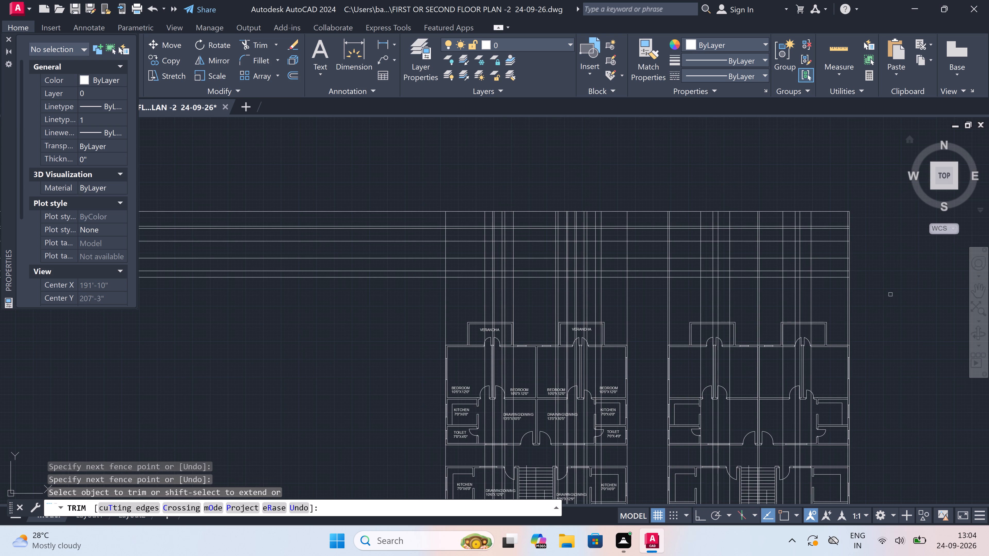
left_click_drag(643, 298, 643, 296)
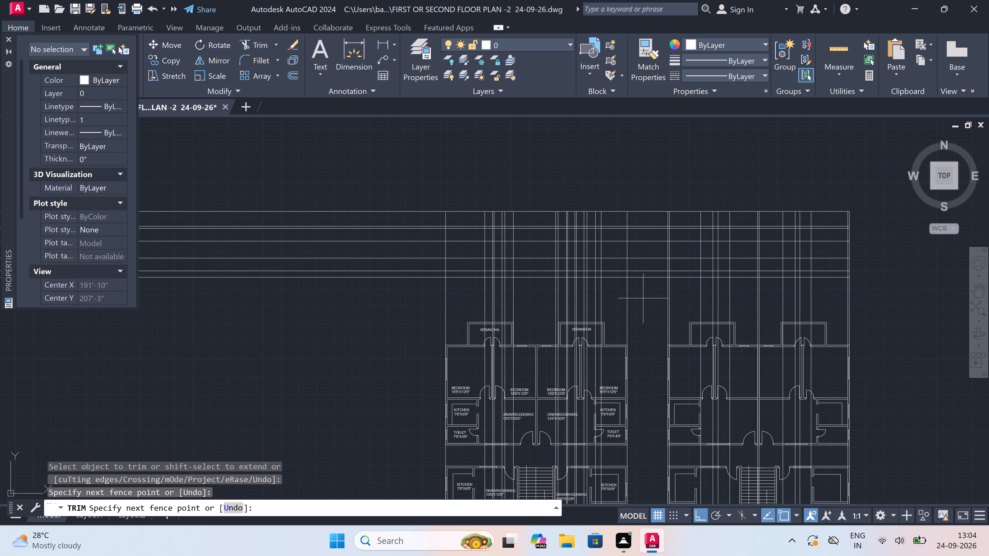
left_click(648, 202)
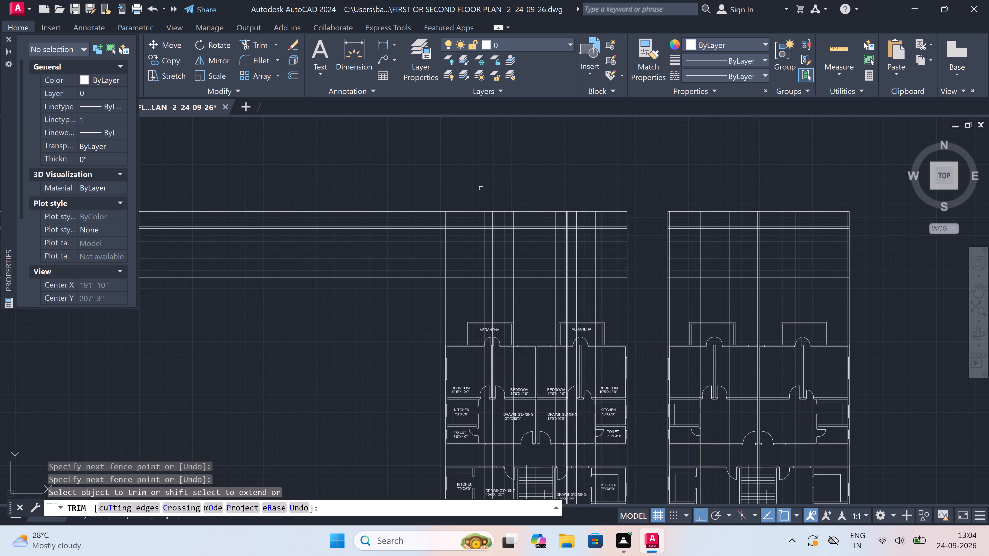
left_click(426, 197)
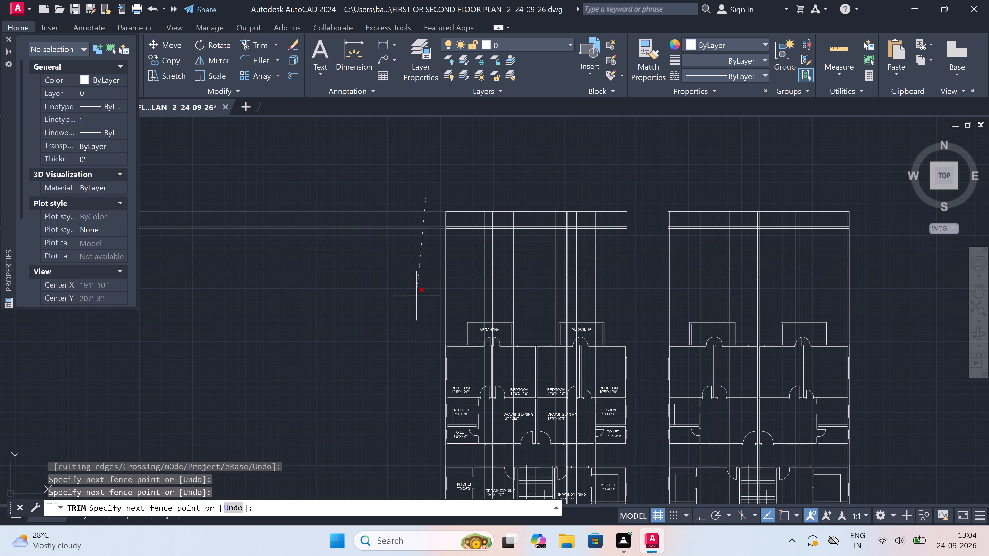
left_click(413, 316)
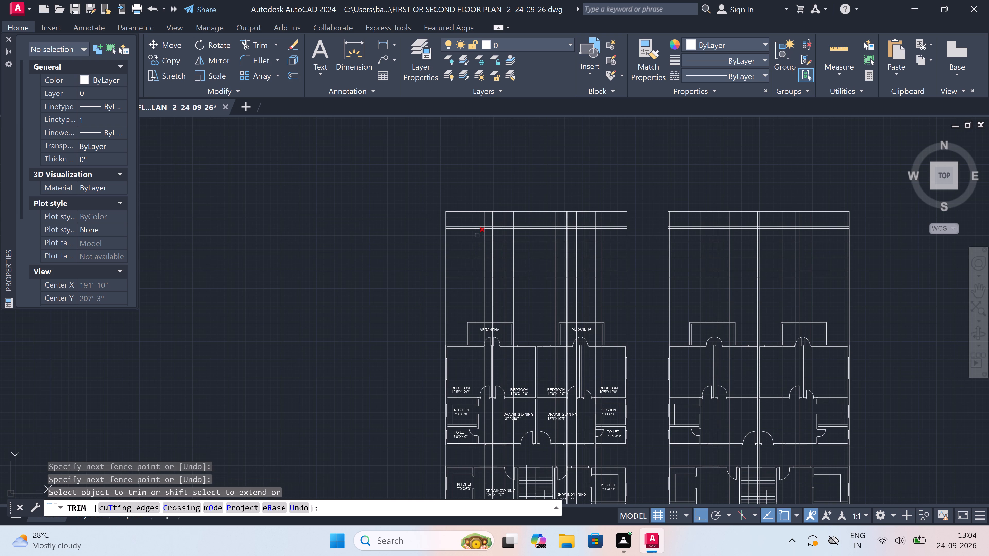
Trim the inner vertical lines above the left floor plan between the topmost level line and the 6" pair.
scroll(543, 220, "up", 3)
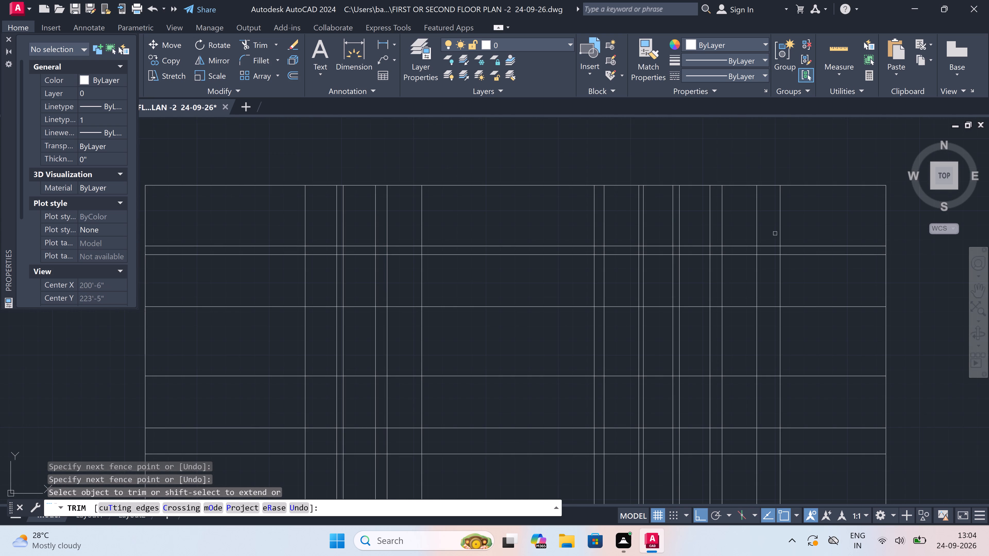
left_click_drag(809, 223, 806, 223)
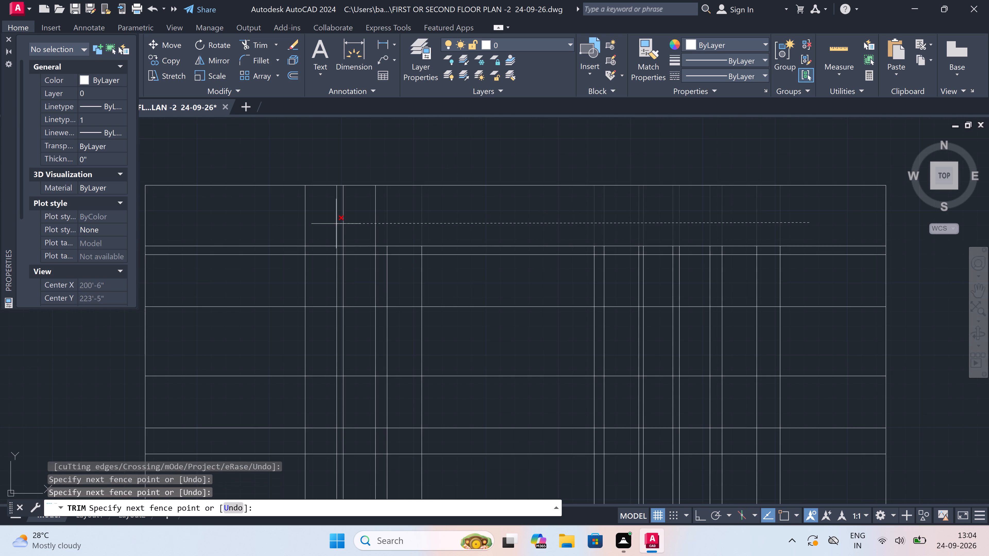
left_click(290, 216)
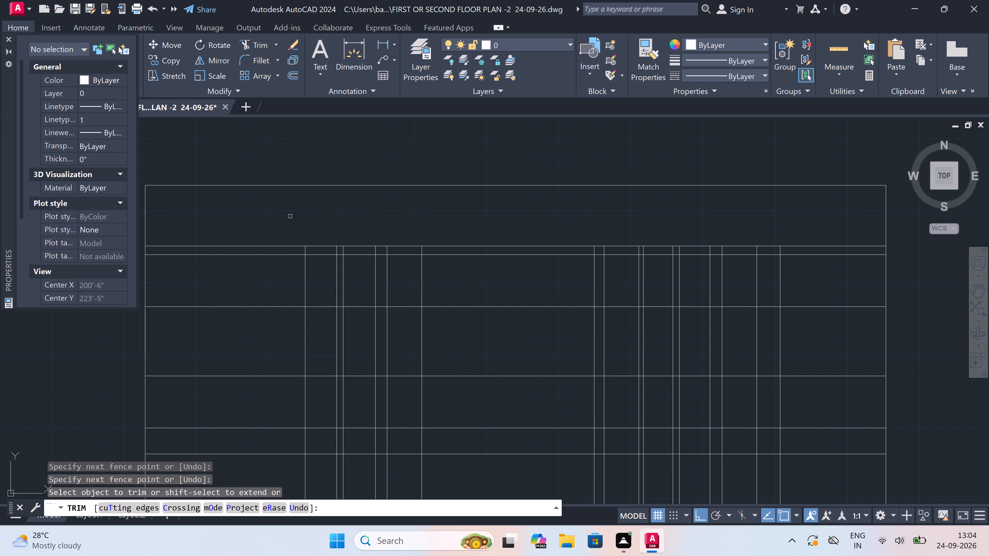
Trim the inner vertical lines inside the 6" pair of level lines across the left elevation.
scroll(300, 246, "up", 2)
left_click_drag(285, 255, 289, 255)
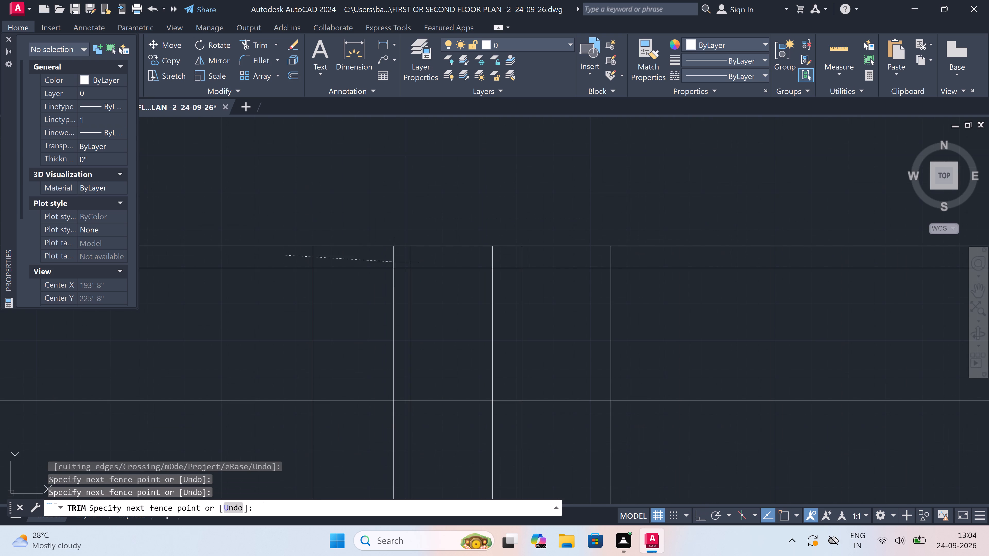
left_click(698, 254)
scroll(628, 256, "down", 4)
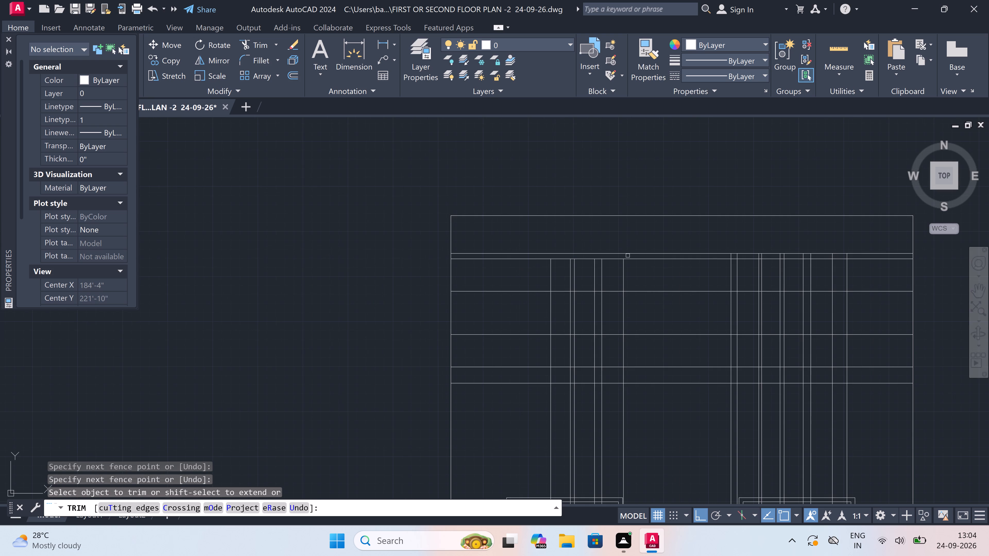
scroll(899, 249, "up", 3)
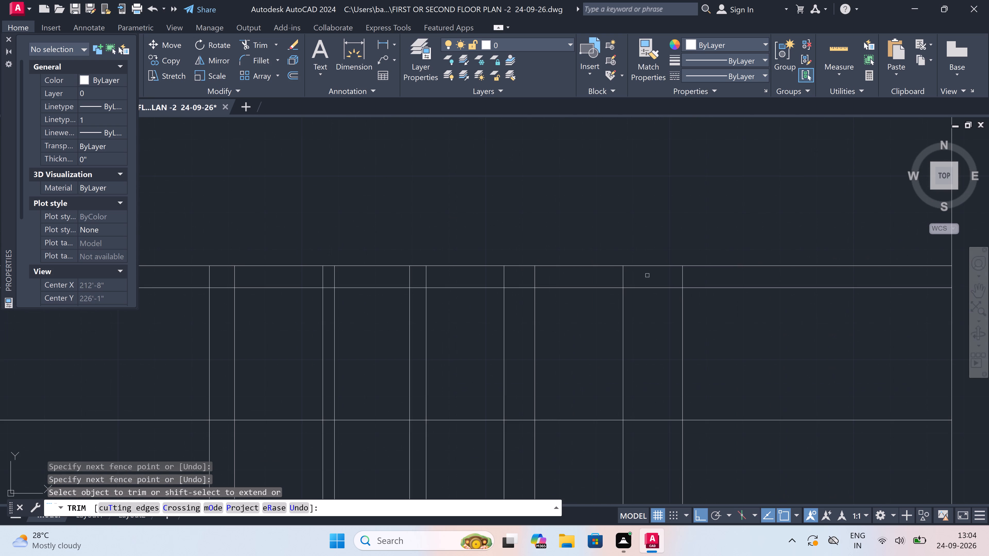
left_click_drag(697, 274, 695, 277)
scroll(645, 271, "down", 2)
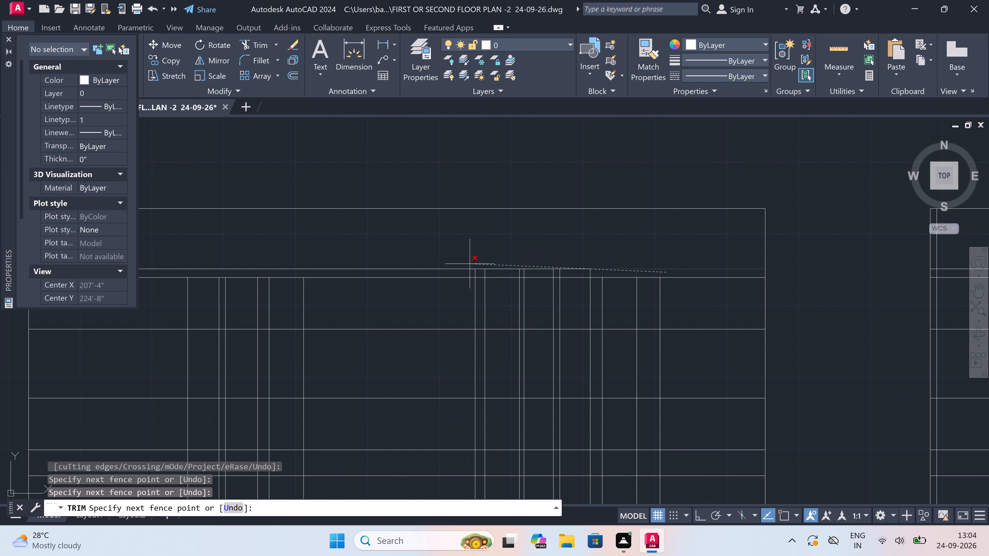
scroll(470, 266, "up", 3)
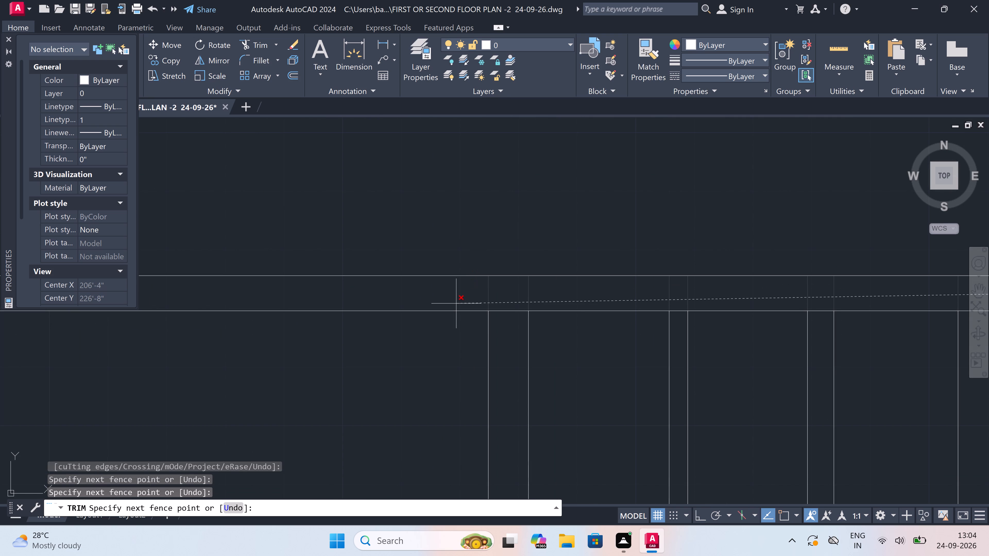
left_click(457, 292)
Examine the left floor plan's door and window positions against the projected vertical lines.
scroll(554, 225, "down", 7)
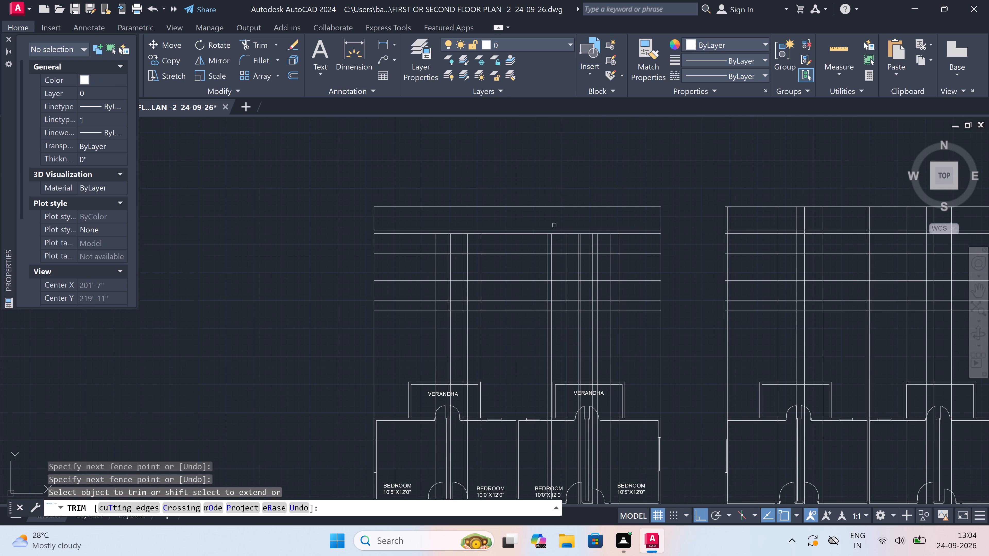
scroll(551, 229, "down", 3)
scroll(533, 268, "up", 2)
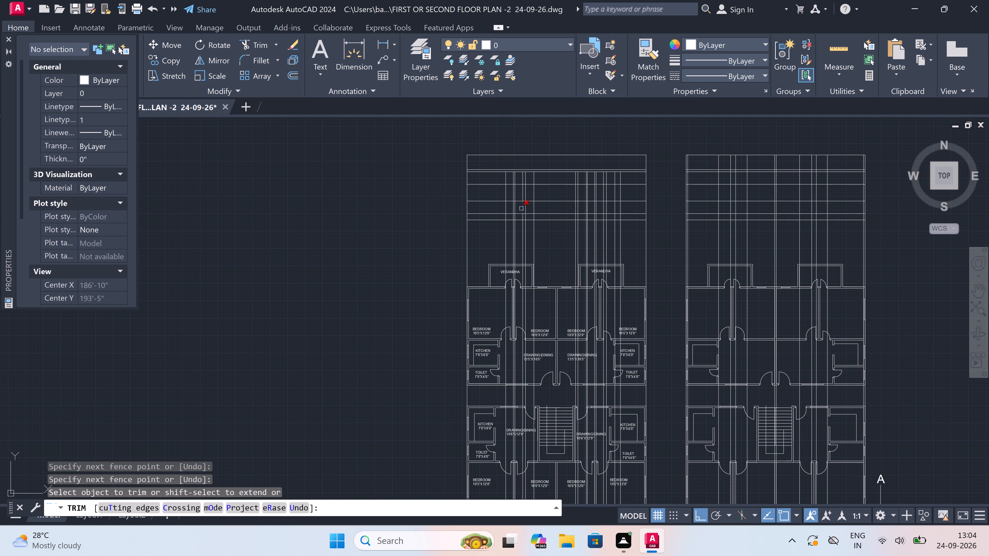
scroll(521, 208, "down", 1)
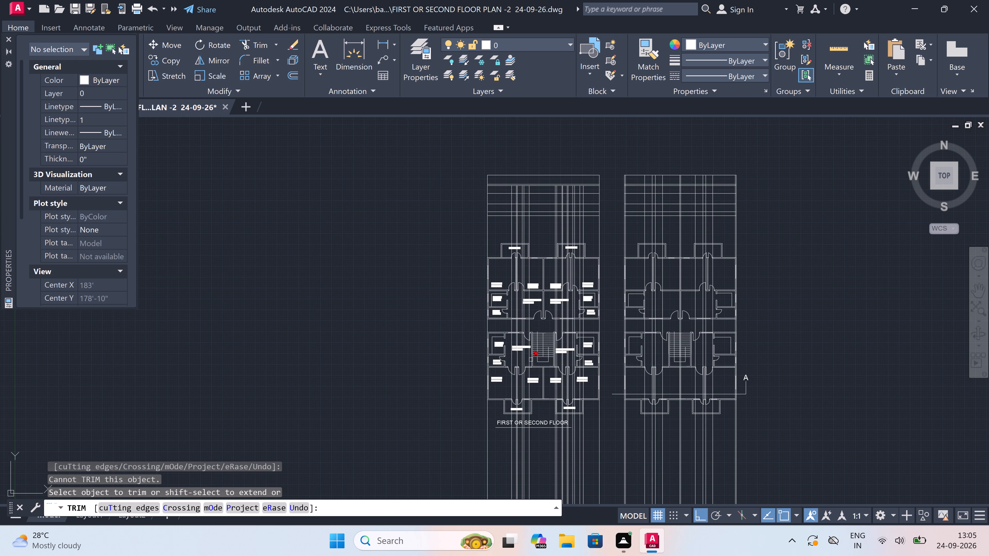
scroll(509, 369, "up", 3)
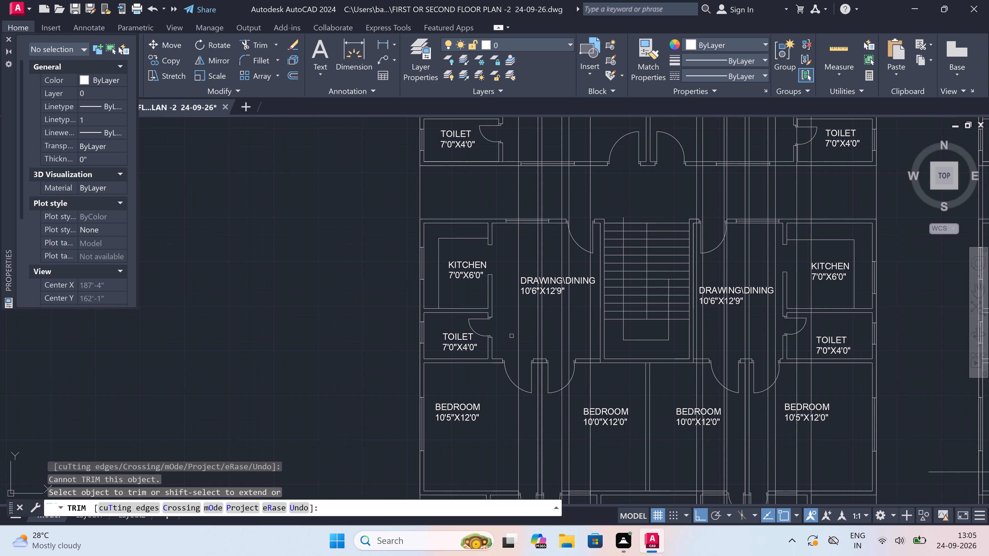
scroll(511, 335, "down", 1)
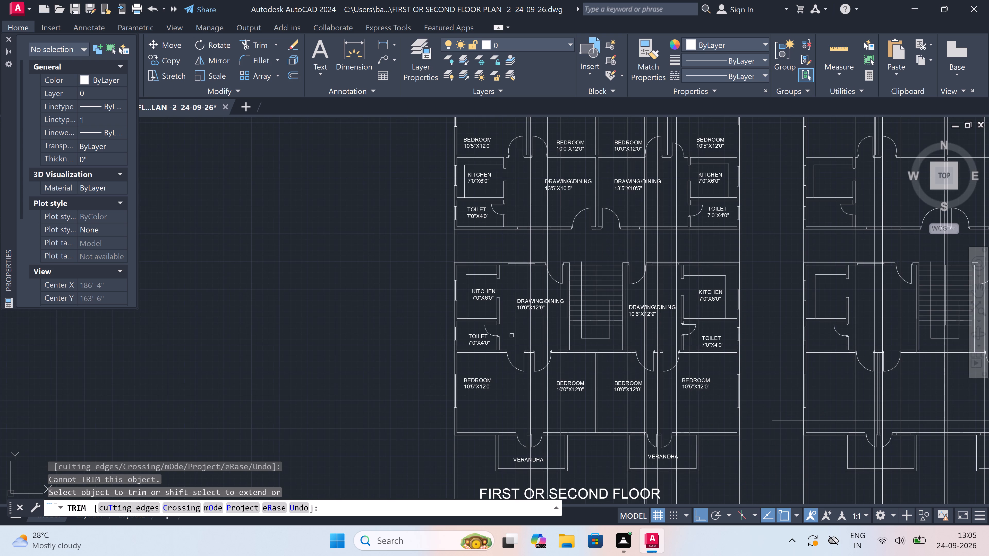
scroll(511, 334, "down", 1)
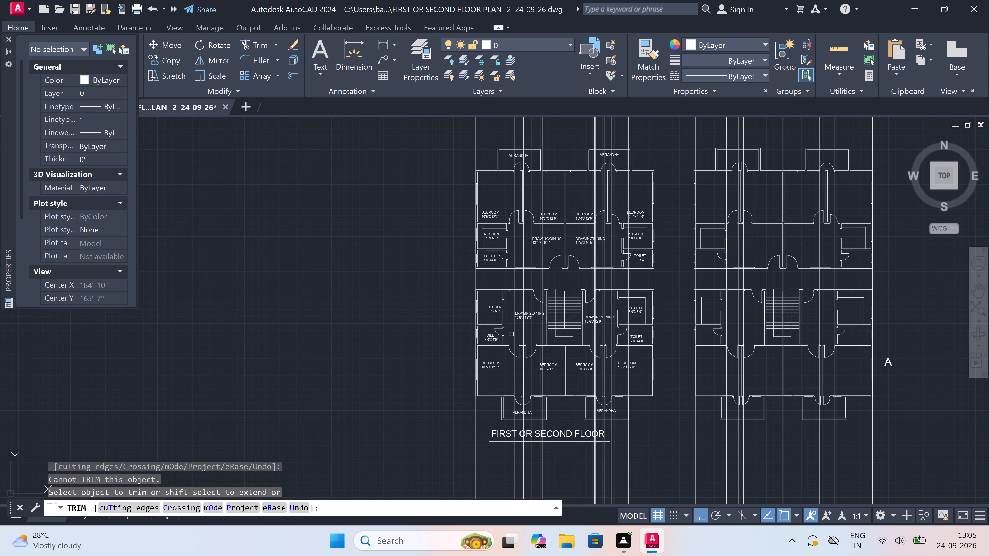
scroll(511, 334, "down", 1)
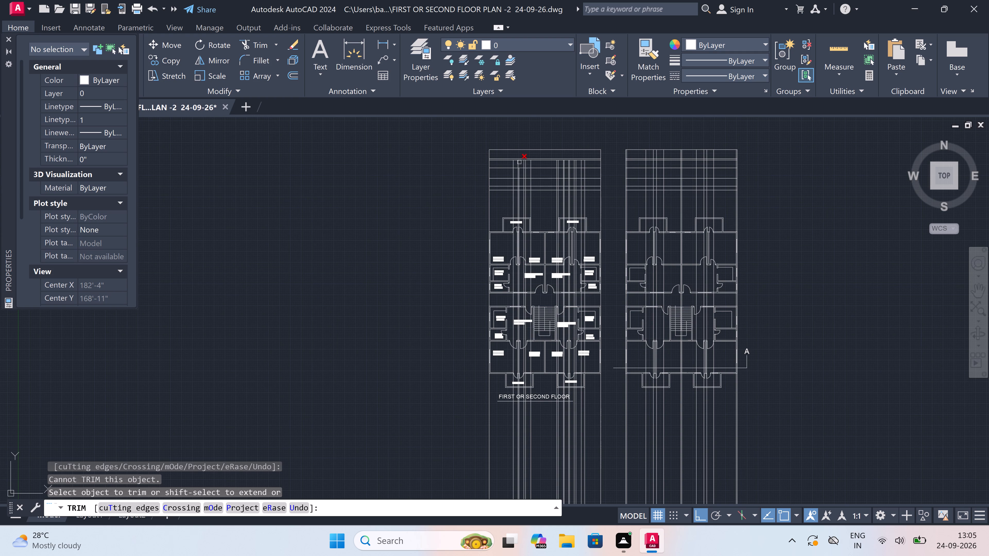
Trim the left elevation's first four inner verticals between the 6" pair and the level line just below it.
scroll(519, 162, "up", 5)
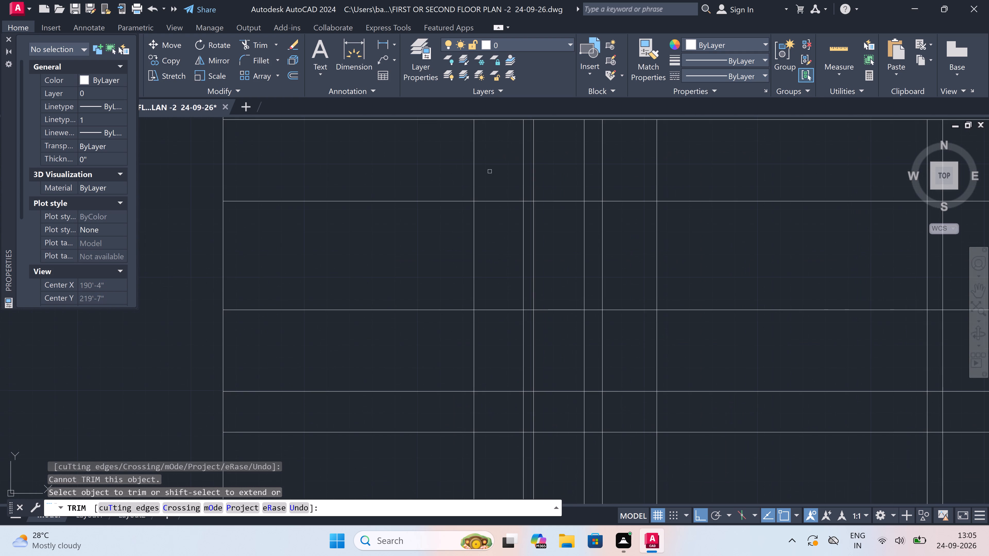
left_click_drag(466, 166, 468, 166)
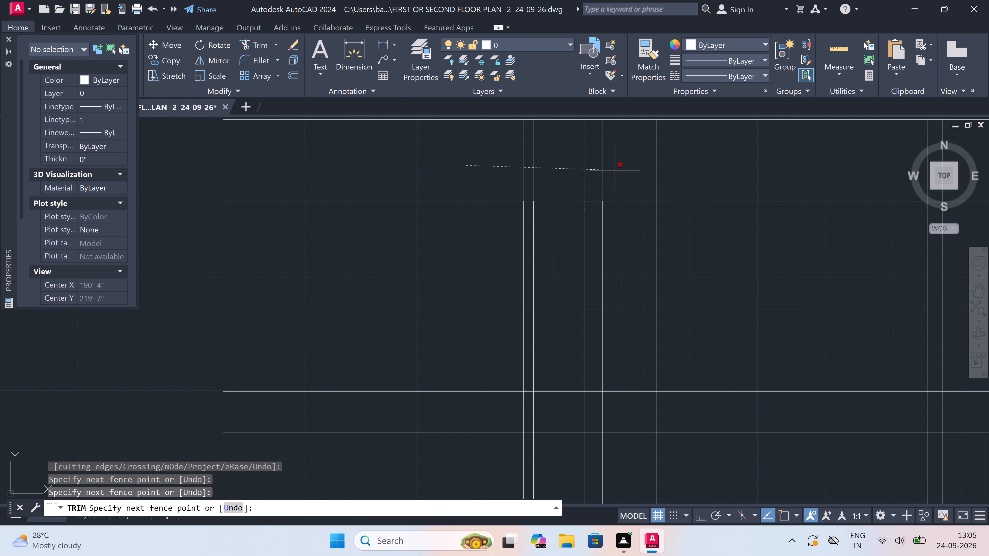
left_click(586, 167)
Trim the two middle level lines around the left elevation's first two door openings, keeping only the top edge of each opening.
left_click(590, 177)
left_click_drag(591, 329, 591, 325)
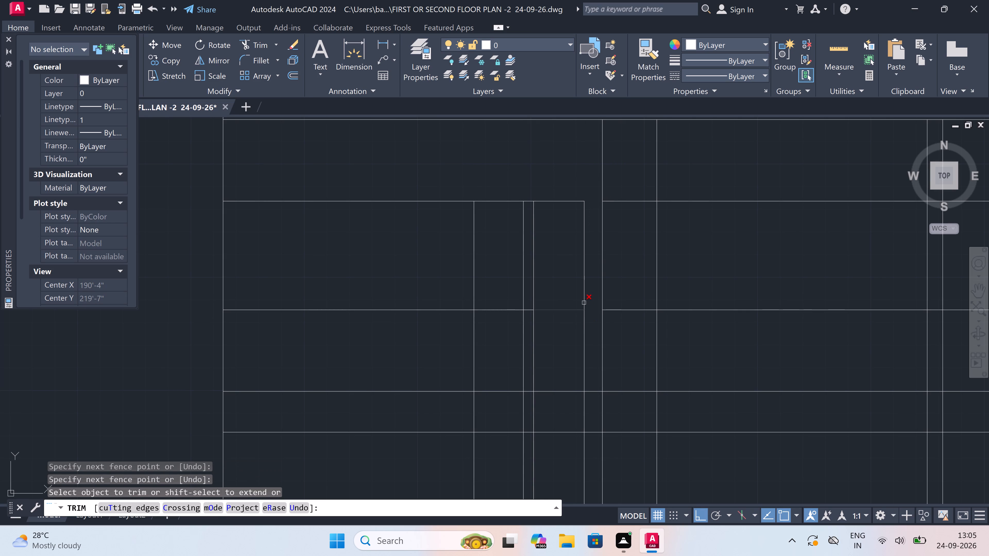
left_click_drag(564, 286, 564, 296)
left_click_drag(554, 338, 556, 331)
left_click(434, 170)
left_click(407, 343)
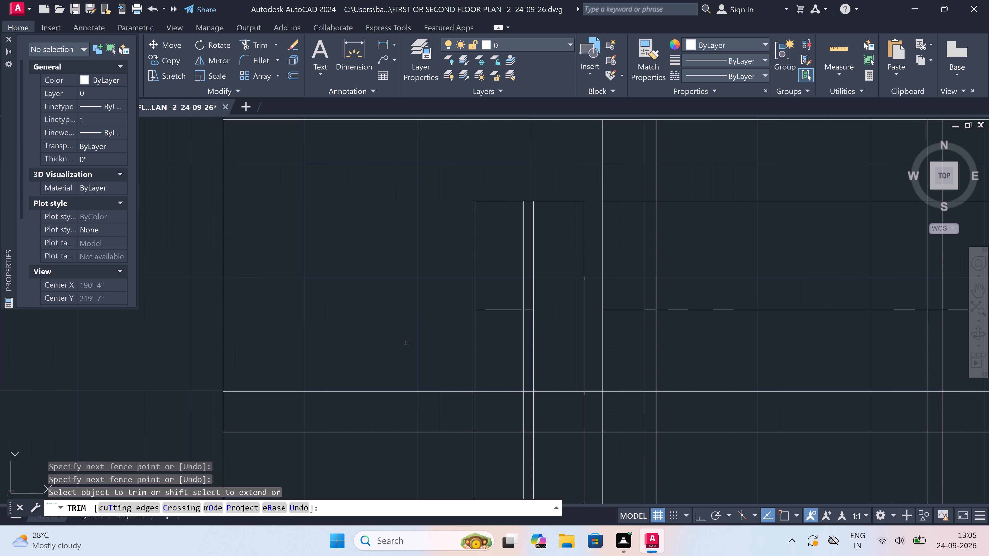
left_click_drag(496, 284, 497, 287)
left_click(492, 330)
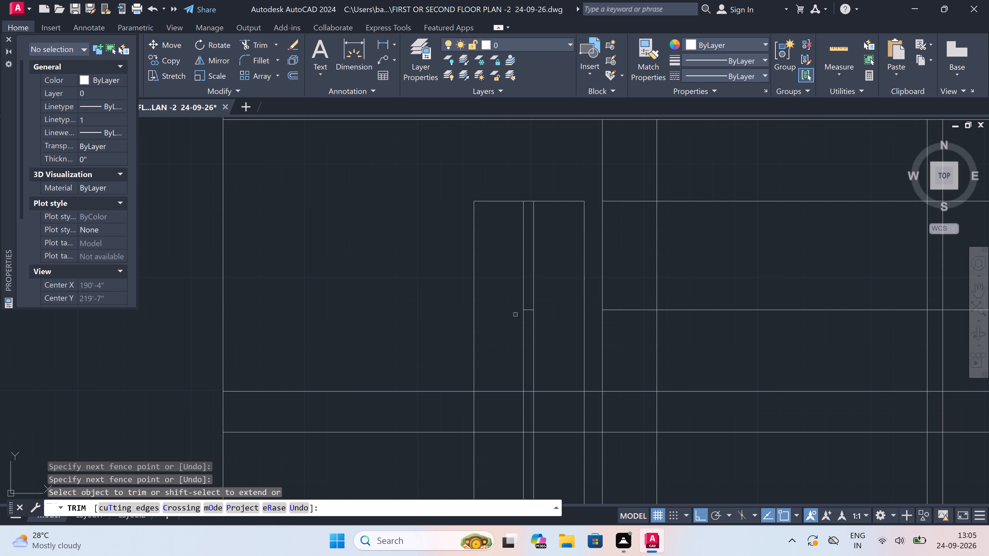
left_click(529, 308)
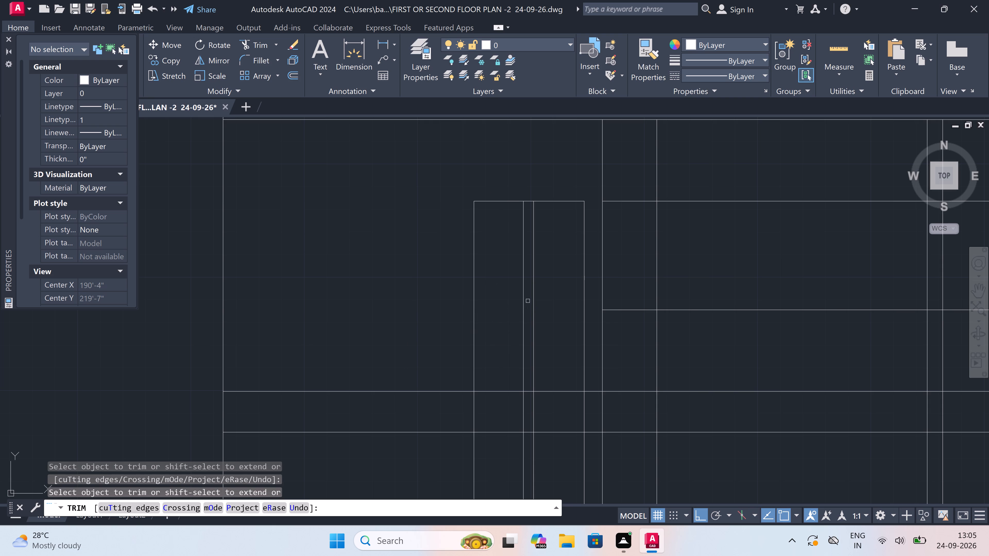
left_click(529, 199)
Trim the vertical and level lines around the window opening beside the two doors, leaving only its rectangular outline.
scroll(529, 199, "down", 5)
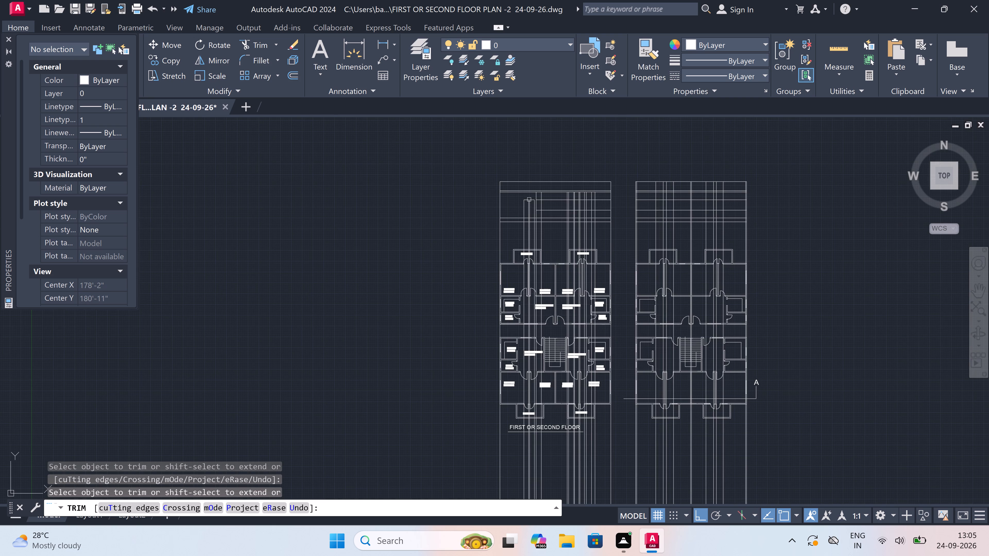
scroll(530, 199, "up", 3)
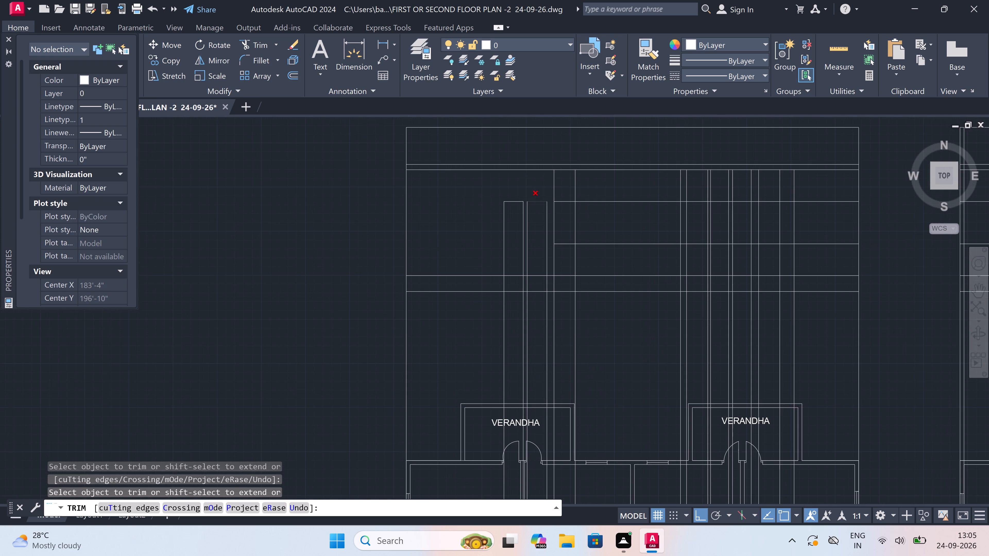
left_click(545, 188)
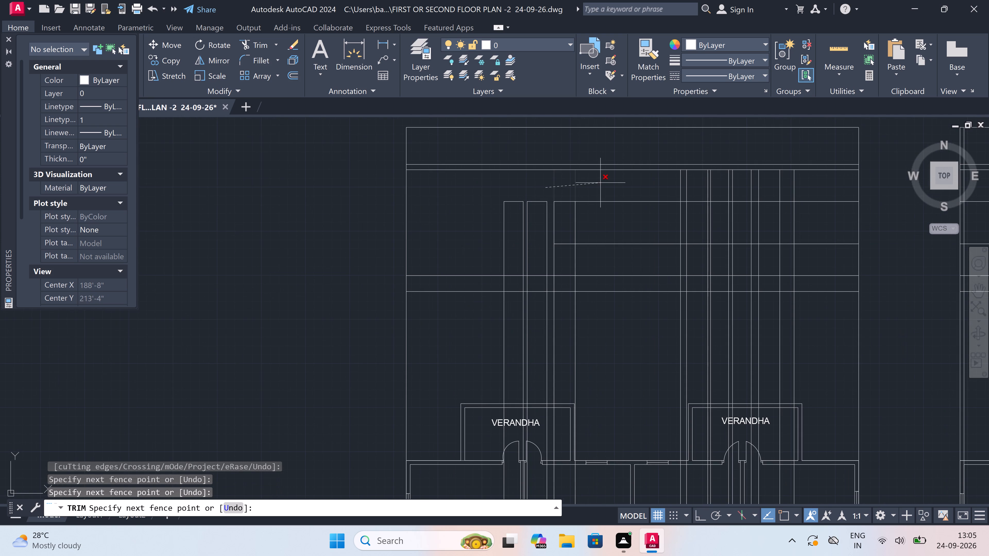
left_click(605, 182)
left_click(599, 192)
left_click(599, 197)
left_click_drag(599, 249, 600, 241)
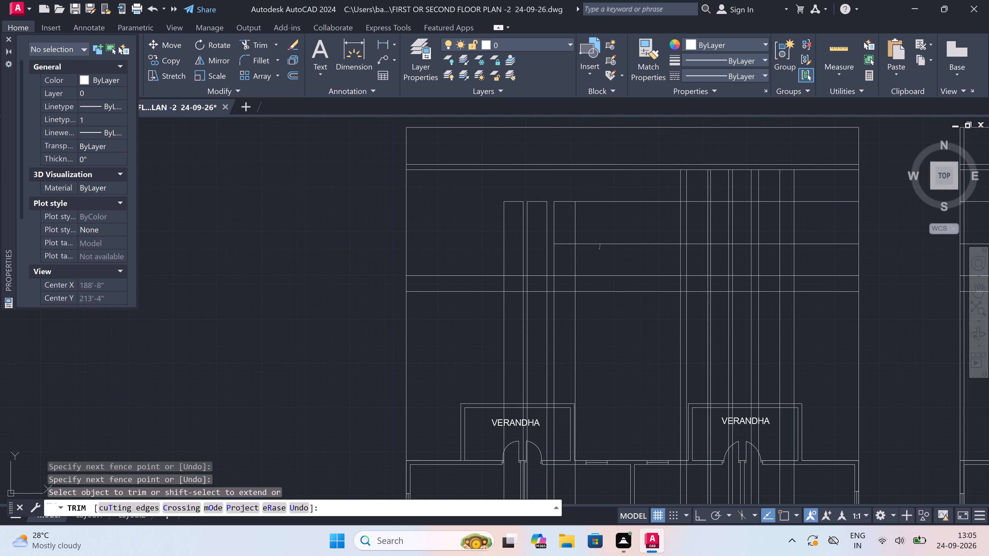
left_click(603, 199)
left_click(601, 219)
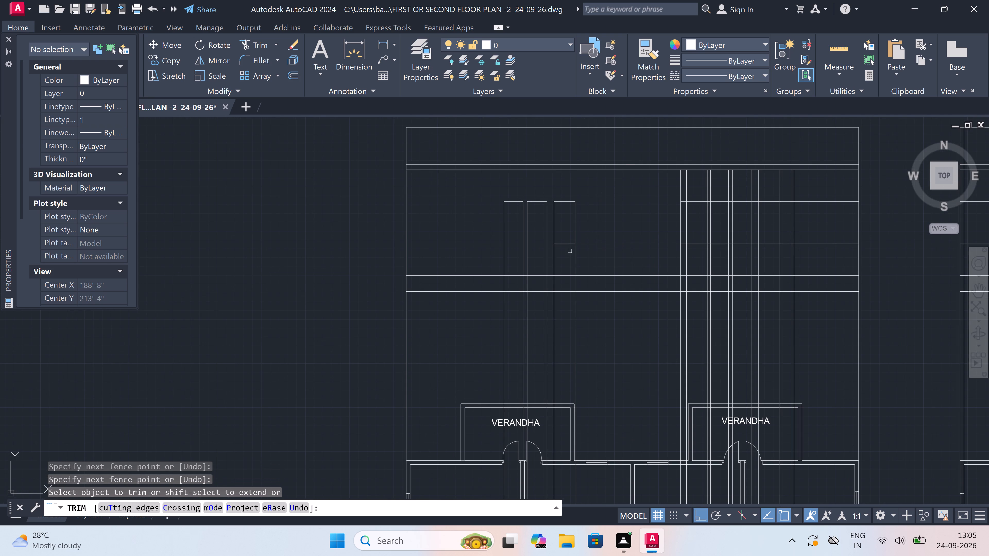
scroll(565, 259, "up", 2)
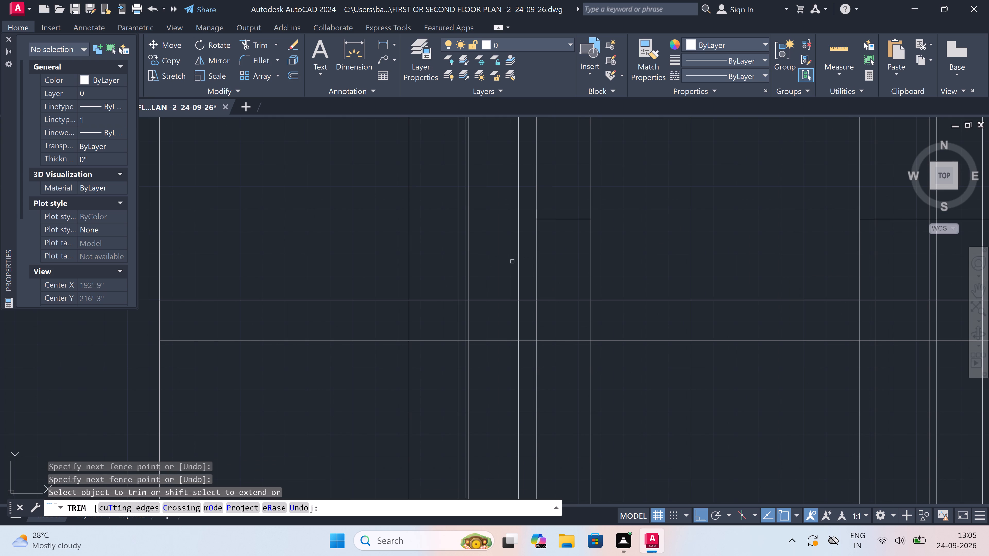
left_click_drag(529, 257, 540, 256)
left_click(620, 248)
Trim all inner vertical lines between the two lowest level lines across the left elevation.
left_click_drag(337, 322, 340, 321)
scroll(708, 339, "down", 2)
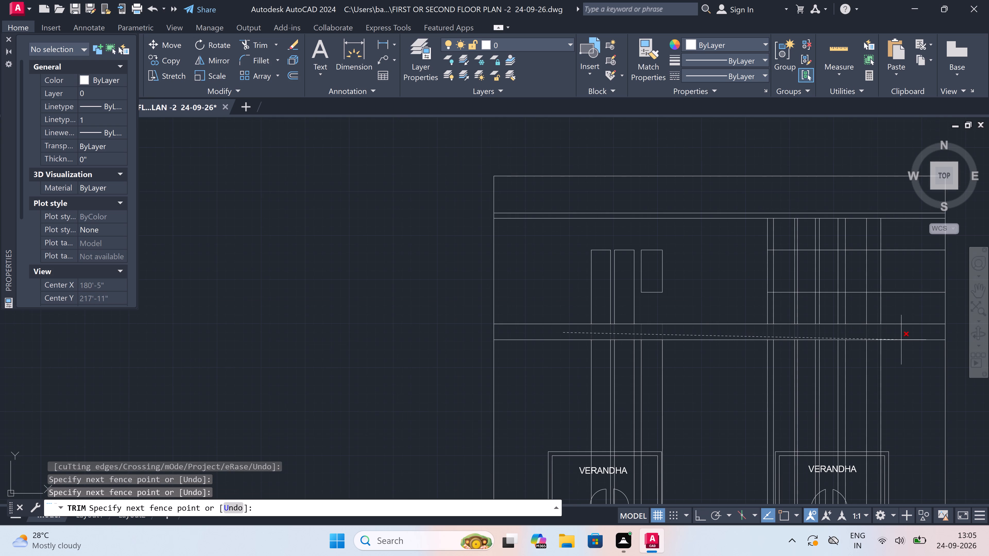
left_click(902, 338)
scroll(596, 324, "down", 5)
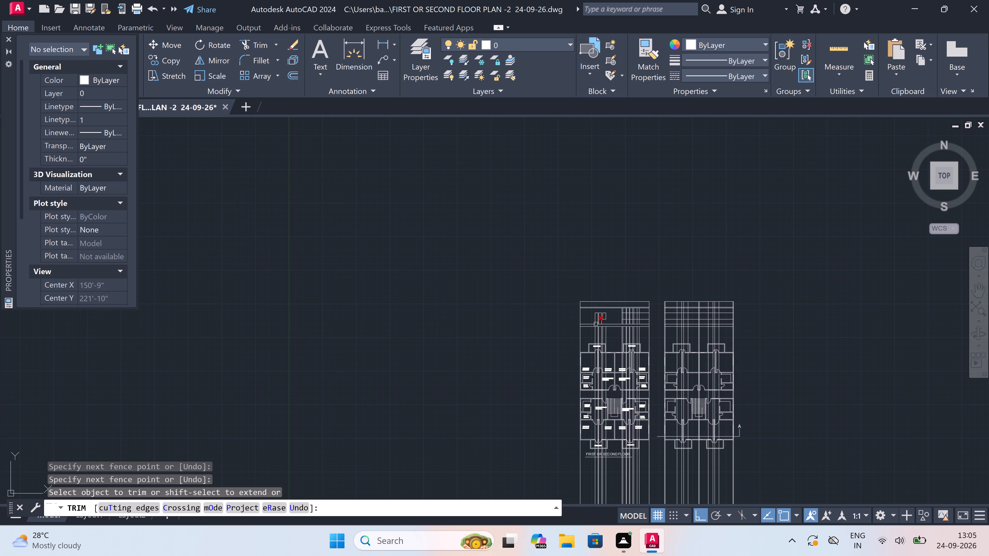
scroll(630, 316, "up", 2)
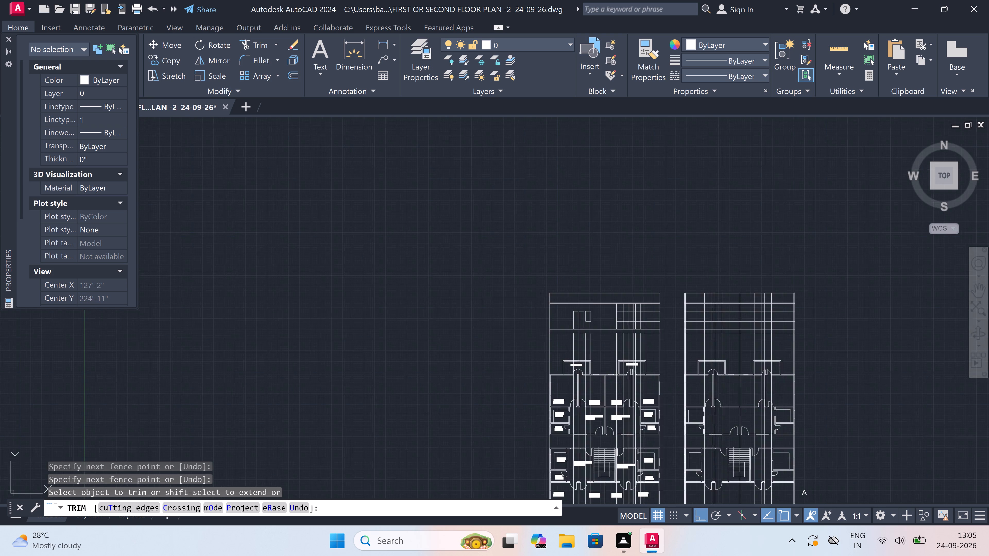
Compare the left elevation's remaining projected verticals with the door and window openings in the floor plan below.
scroll(630, 316, "up", 1)
scroll(628, 316, "down", 3)
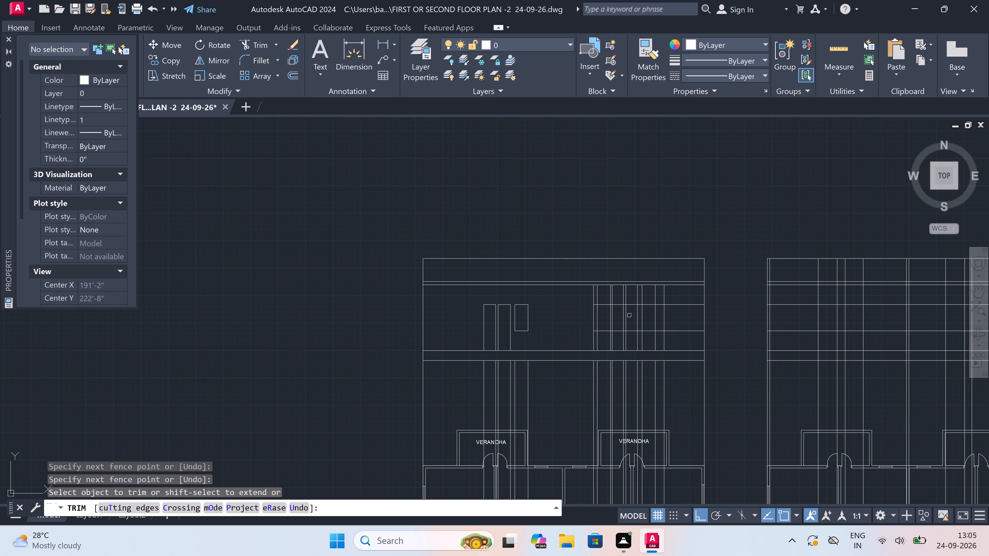
scroll(628, 316, "up", 1)
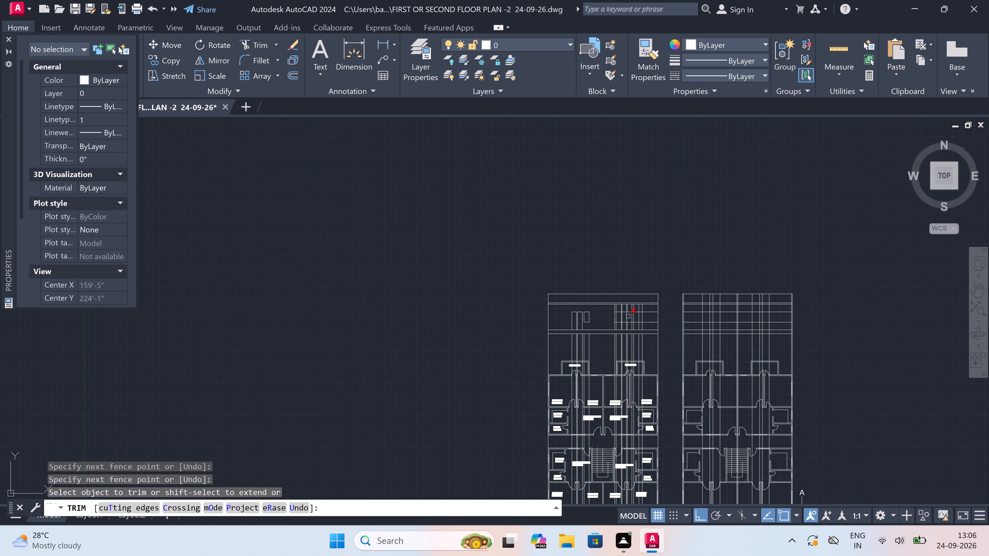
scroll(615, 345, "down", 2)
scroll(616, 350, "up", 3)
scroll(616, 349, "down", 1)
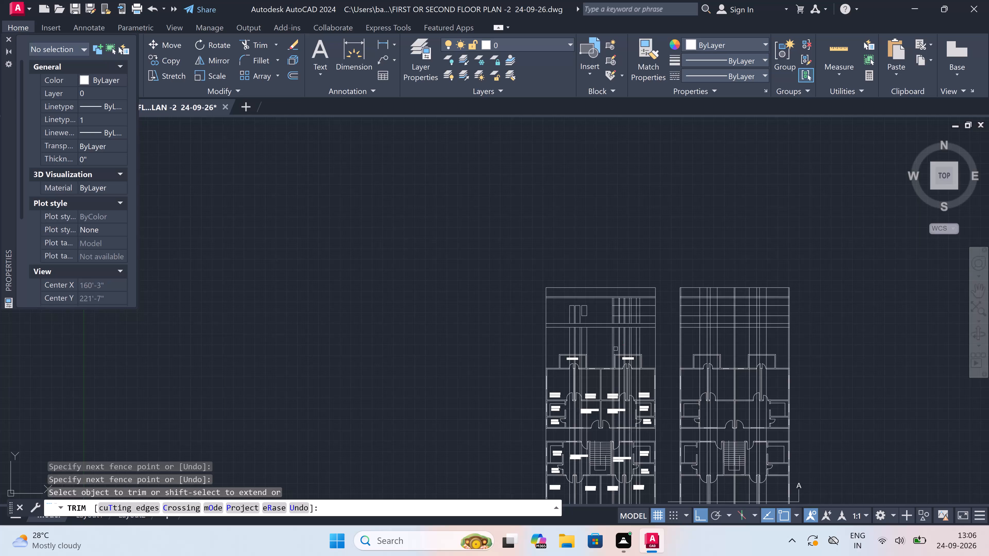
scroll(616, 346, "down", 1)
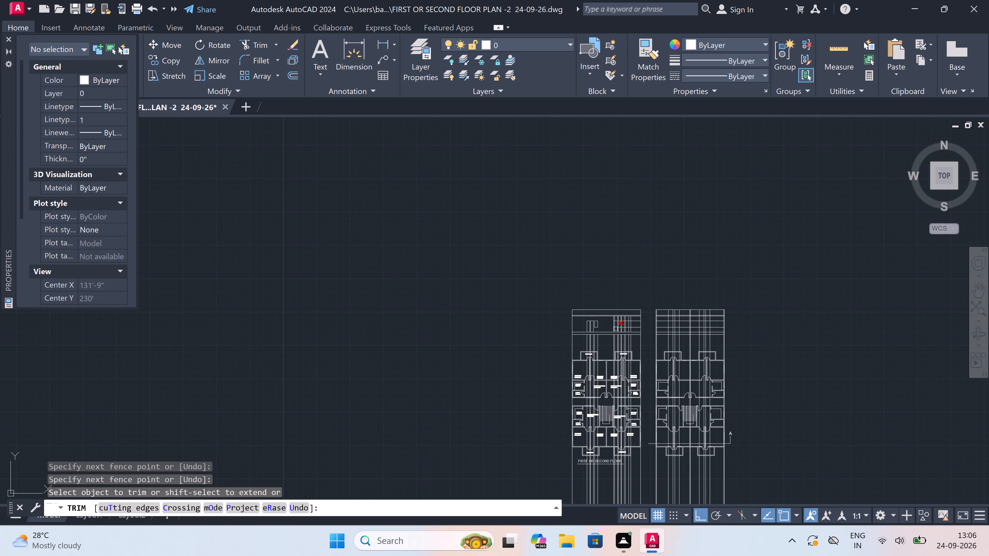
scroll(610, 458, "up", 3)
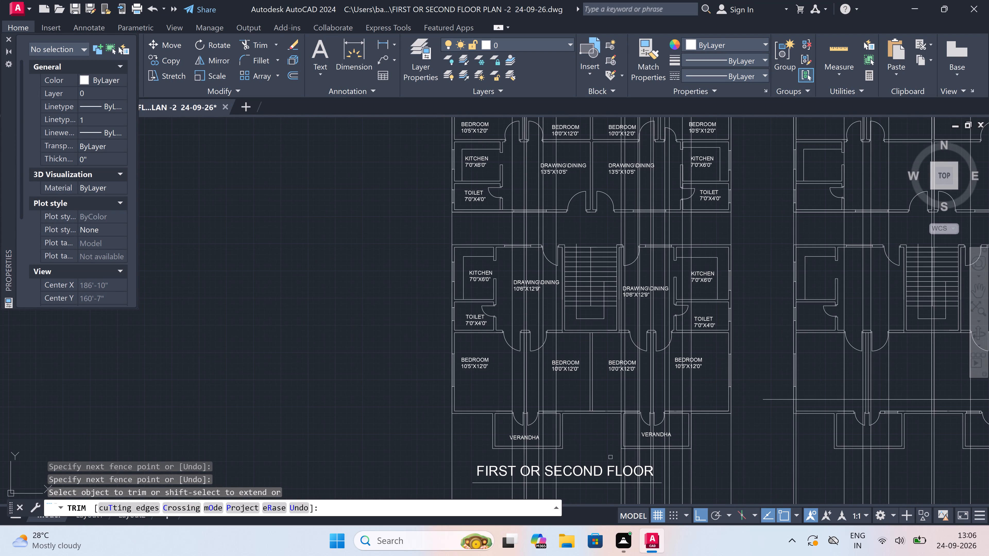
scroll(610, 454, "down", 3)
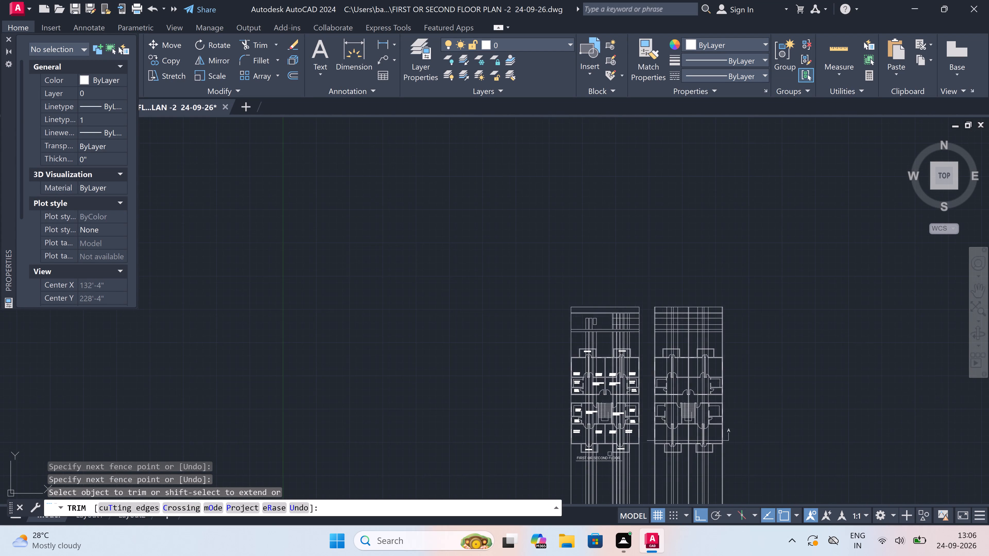
scroll(612, 409, "up", 2)
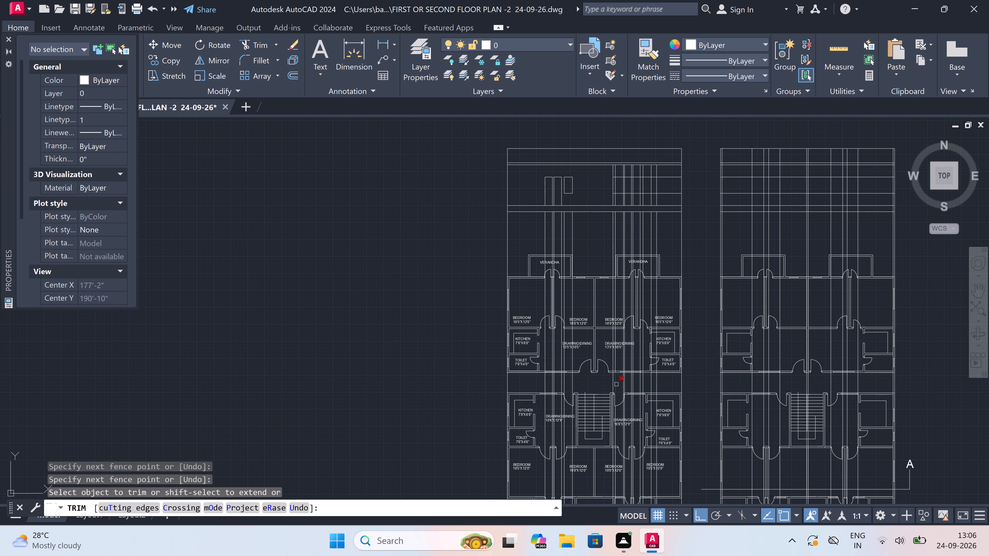
scroll(616, 384, "down", 1)
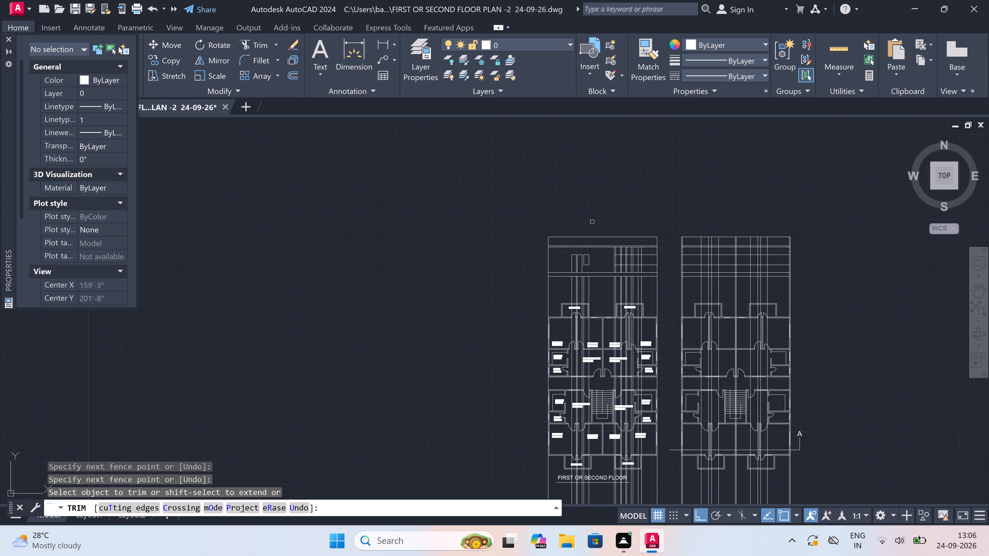
Trim the first three verticals of the left elevation's second group between the slab's underside and the upper middle level line.
scroll(628, 246, "up", 3)
scroll(587, 275, "up", 1)
left_click(603, 257)
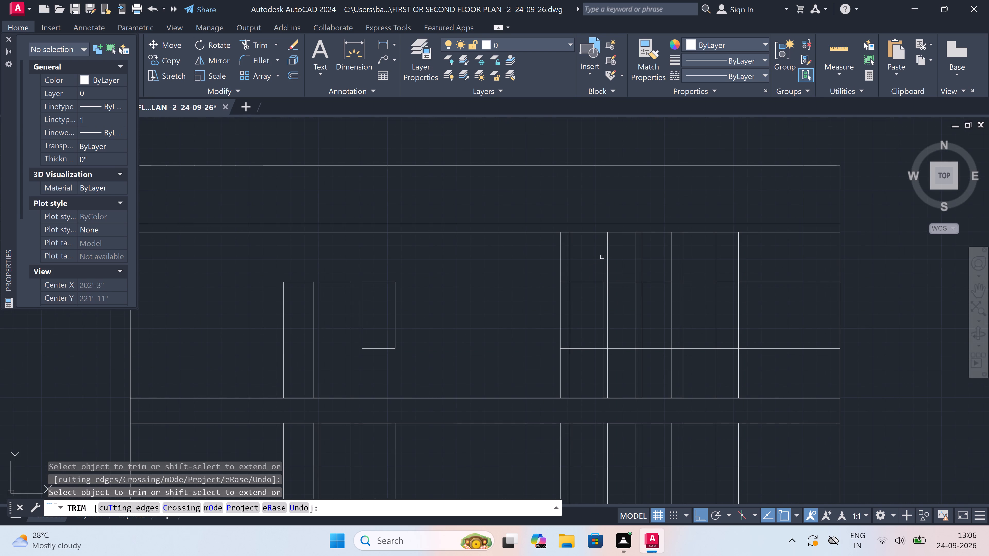
left_click(590, 256)
left_click(541, 256)
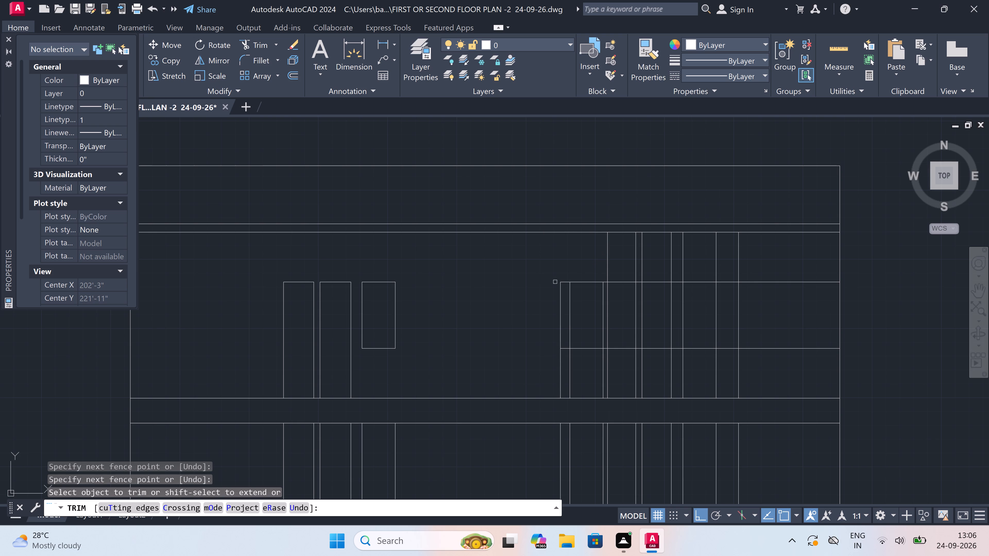
Trim the second group's outermost vertical between the two middle level lines, plus the upper level line's stub beside it.
left_click(565, 291)
left_click(559, 280)
left_click_drag(565, 287, 565, 285)
left_click(567, 270)
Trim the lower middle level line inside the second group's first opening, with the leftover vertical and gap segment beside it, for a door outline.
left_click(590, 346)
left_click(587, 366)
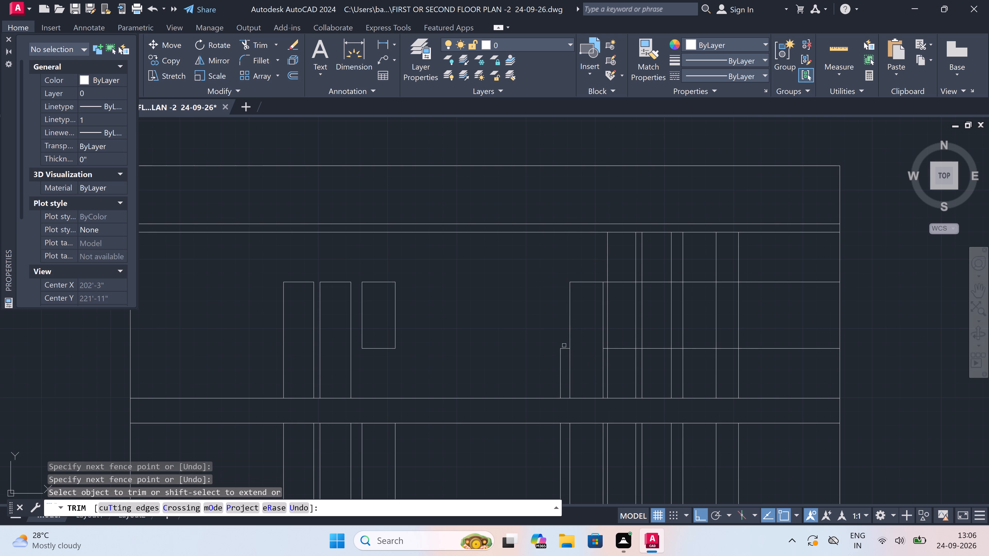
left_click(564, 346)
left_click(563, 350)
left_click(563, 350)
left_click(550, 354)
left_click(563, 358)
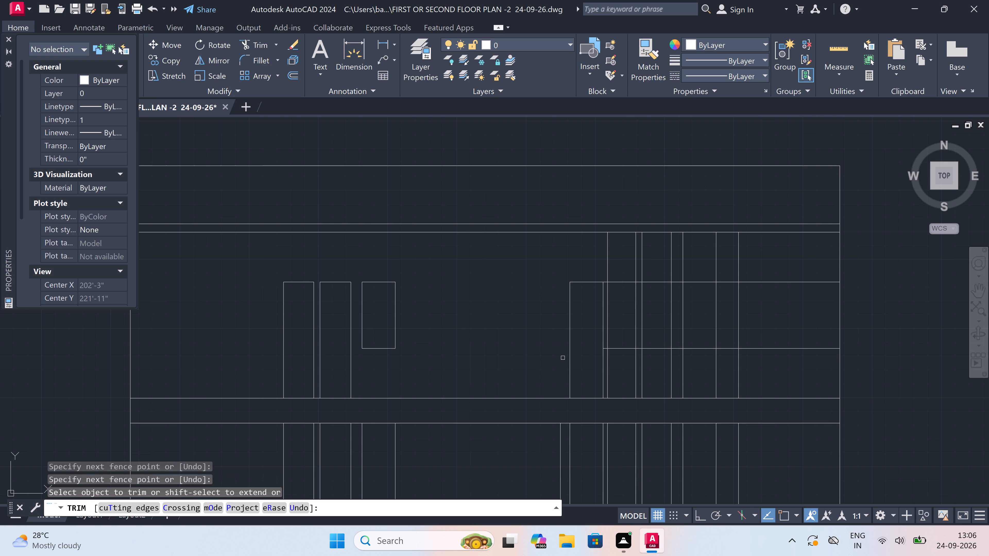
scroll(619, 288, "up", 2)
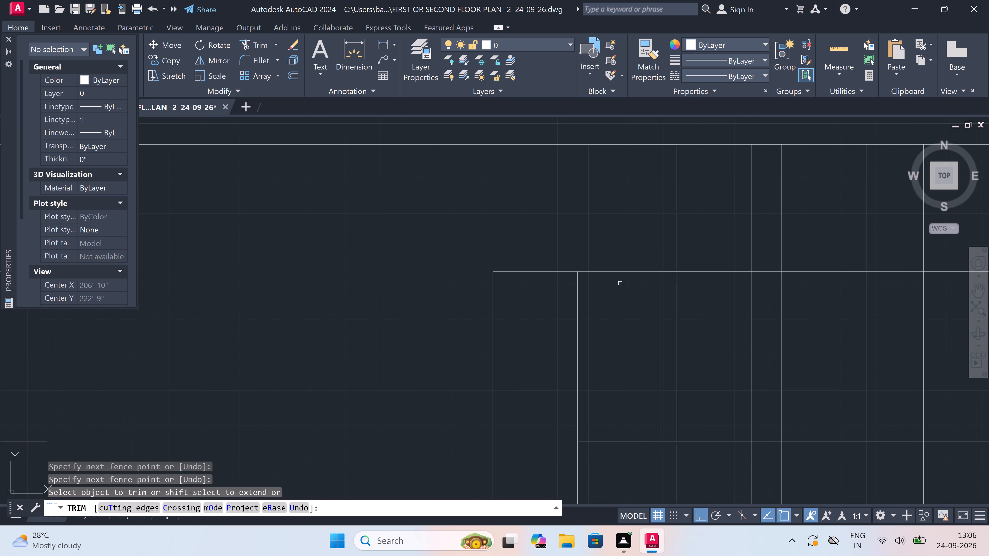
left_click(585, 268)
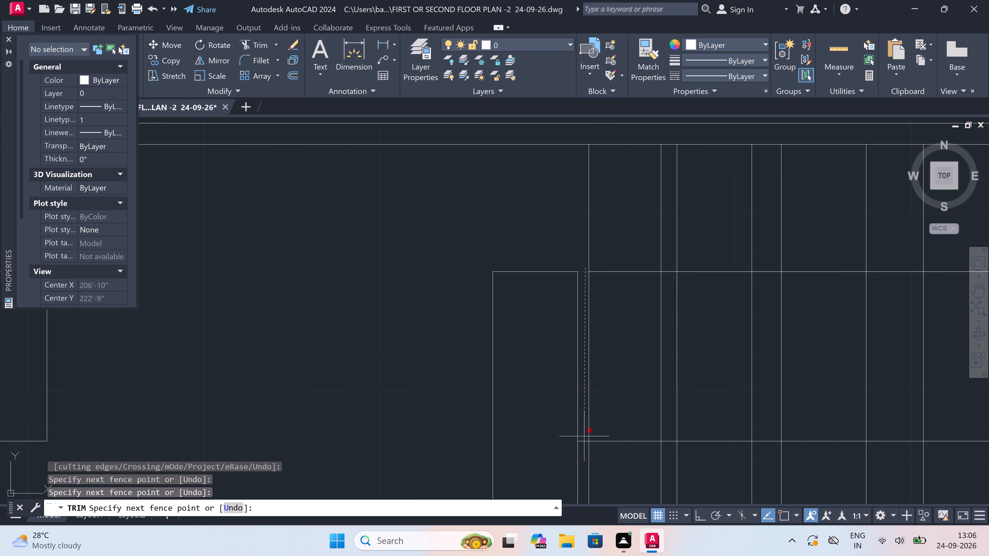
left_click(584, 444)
Examine the floor plan openings against the left elevation to identify the type of the second group's first opening.
scroll(591, 305, "down", 4)
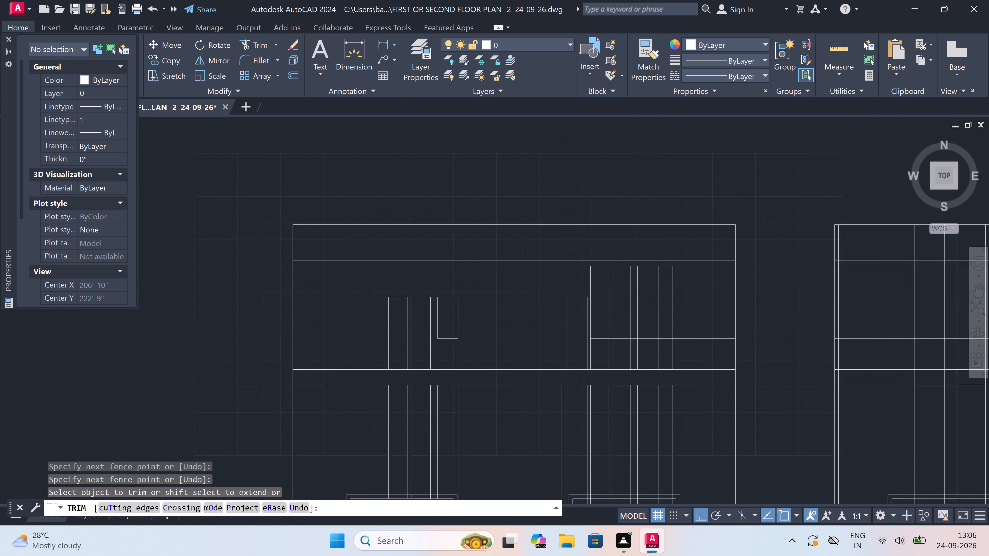
scroll(591, 302, "down", 3)
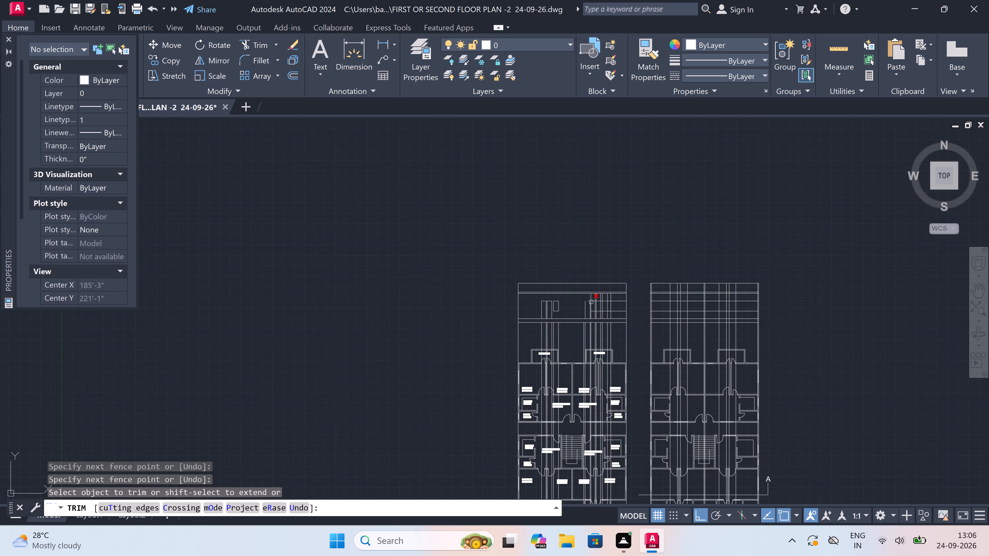
scroll(591, 302, "down", 1)
scroll(586, 487, "up", 3)
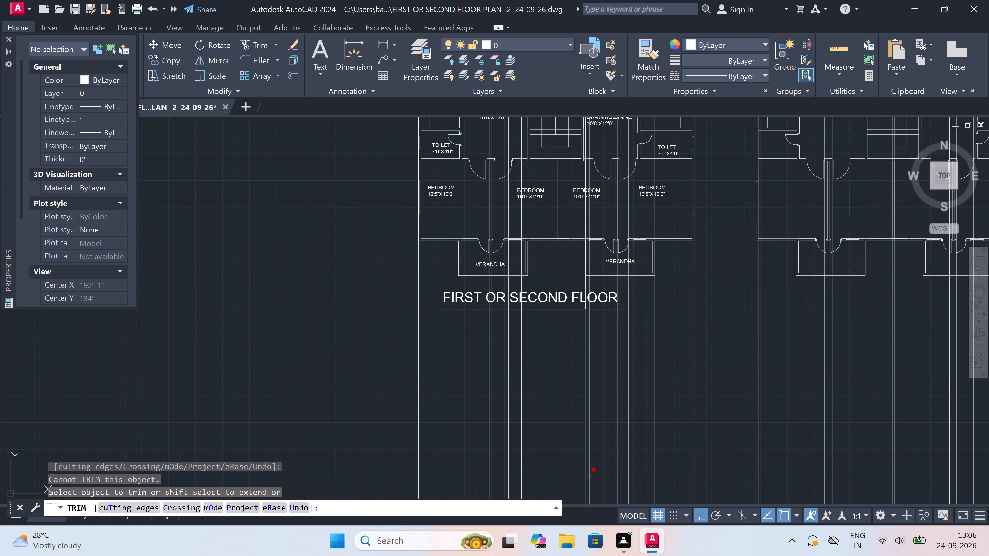
scroll(600, 378, "down", 2)
scroll(611, 347, "up", 3)
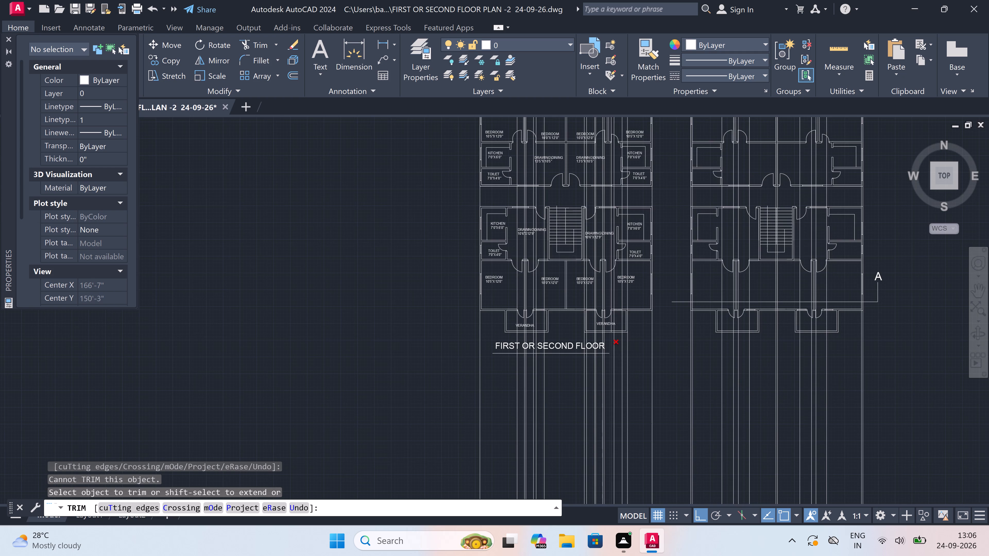
scroll(555, 417, "down", 4)
scroll(535, 435, "down", 2)
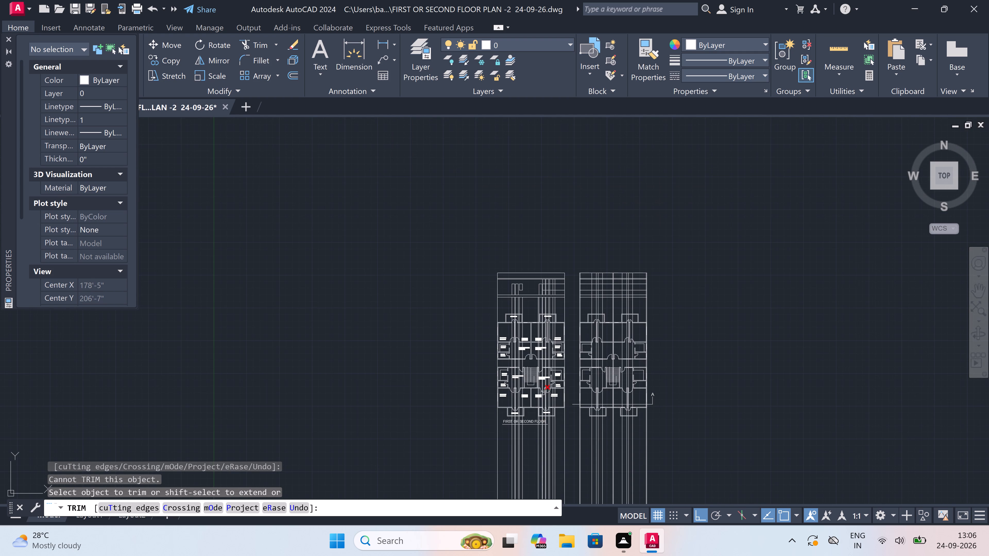
scroll(536, 297, "up", 3)
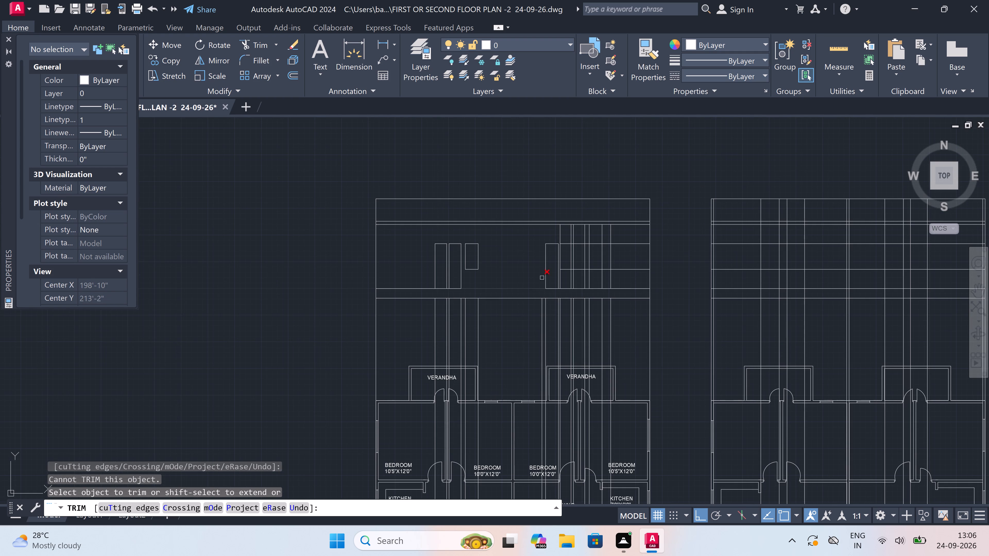
scroll(544, 264, "up", 2)
scroll(544, 263, "down", 1)
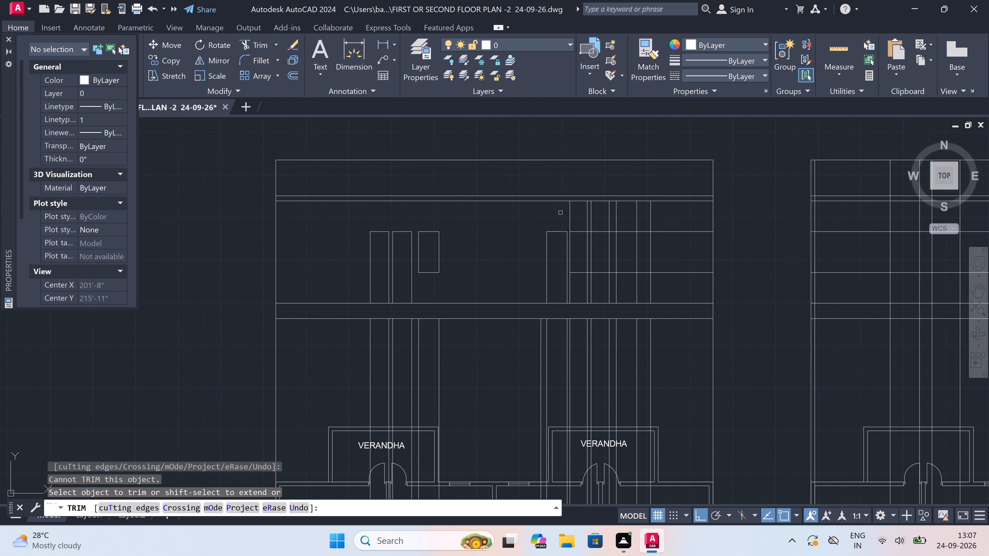
scroll(561, 212, "down", 4)
scroll(567, 332, "up", 4)
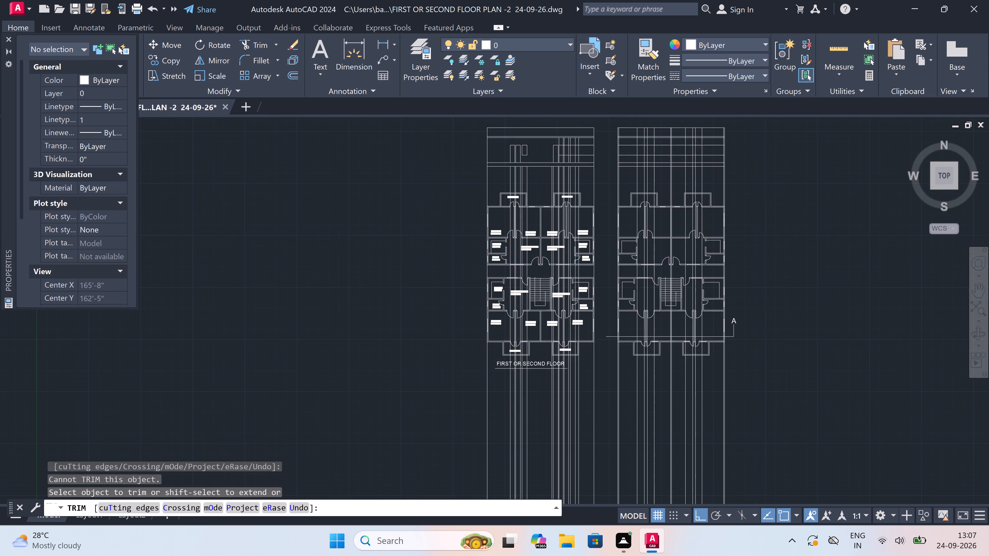
scroll(564, 324, "up", 1)
scroll(564, 321, "down", 5)
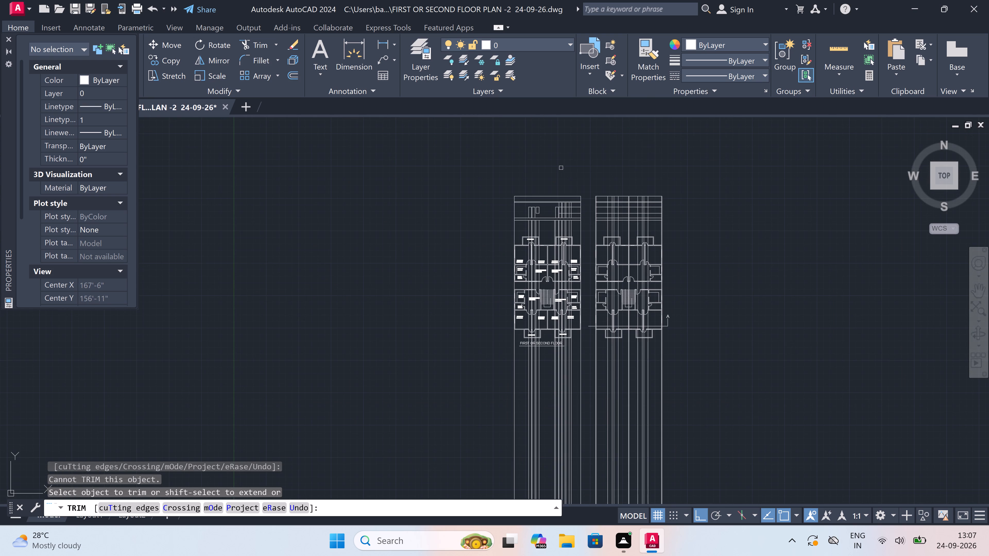
scroll(556, 183, "up", 3)
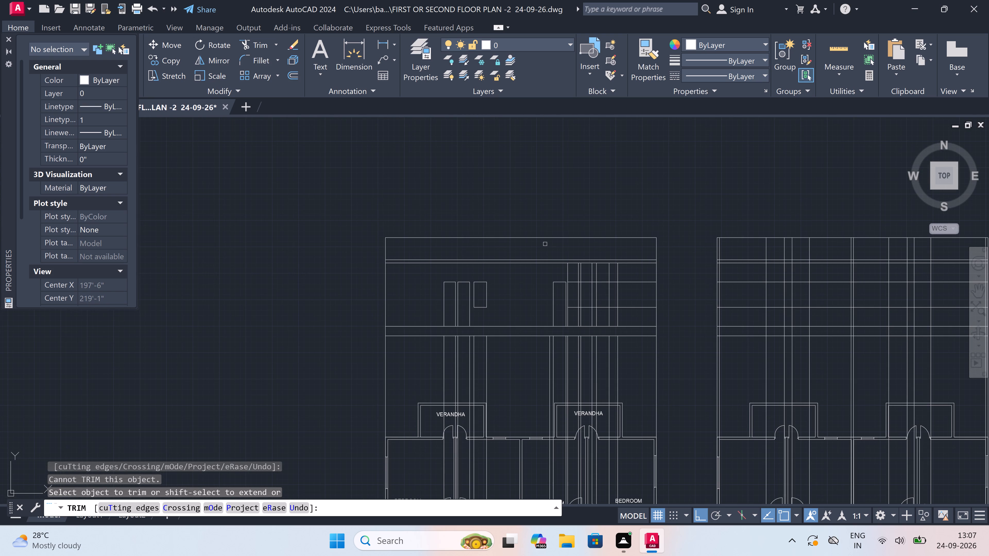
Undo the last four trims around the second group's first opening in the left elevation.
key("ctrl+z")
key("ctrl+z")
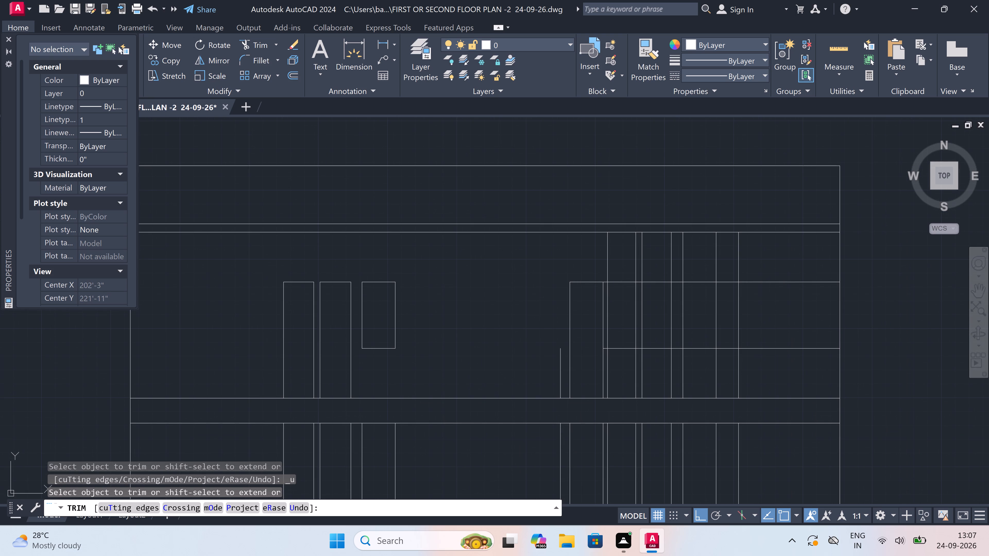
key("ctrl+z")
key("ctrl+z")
Trim the second group's next two verticals between the slab's underside and the upper middle level line.
left_click(604, 250)
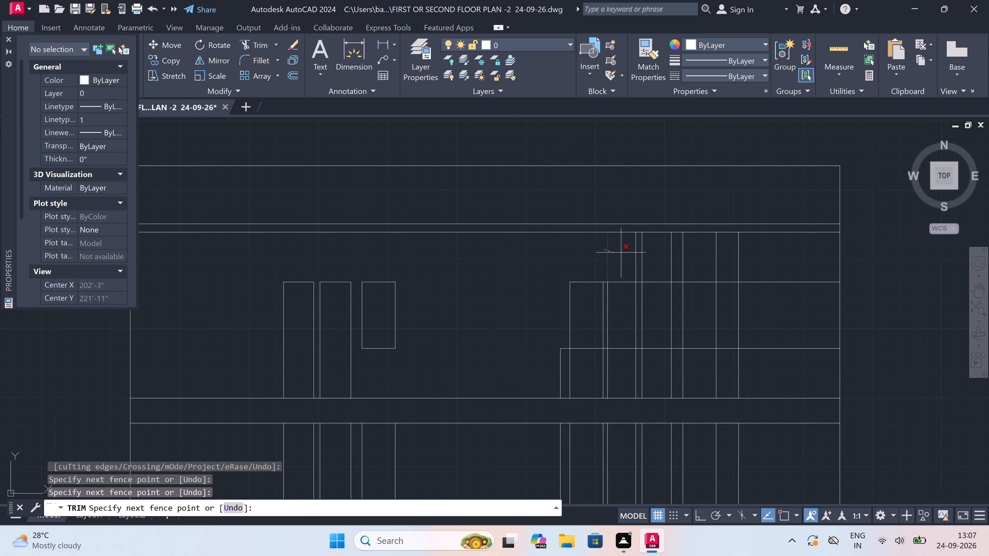
left_click(640, 252)
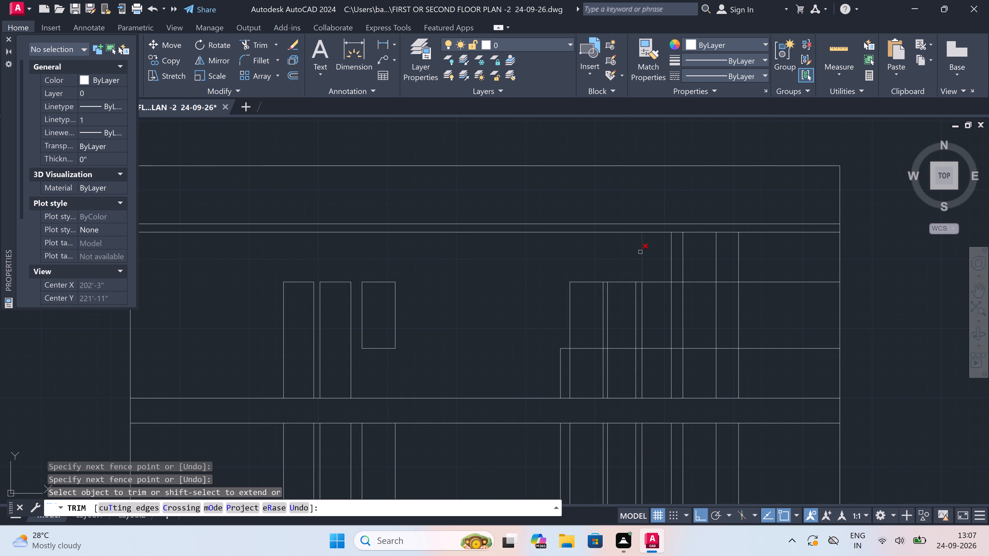
Trim the outer leftover lines and both side verticals below the lower middle level line, leaving the second group's first opening as a window.
left_click(562, 362)
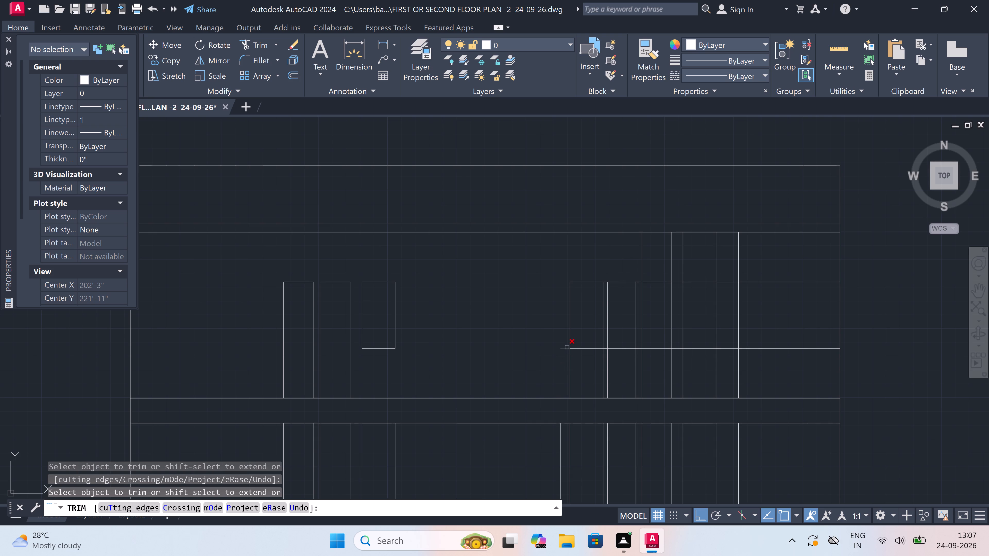
left_click(567, 347)
left_click(564, 365)
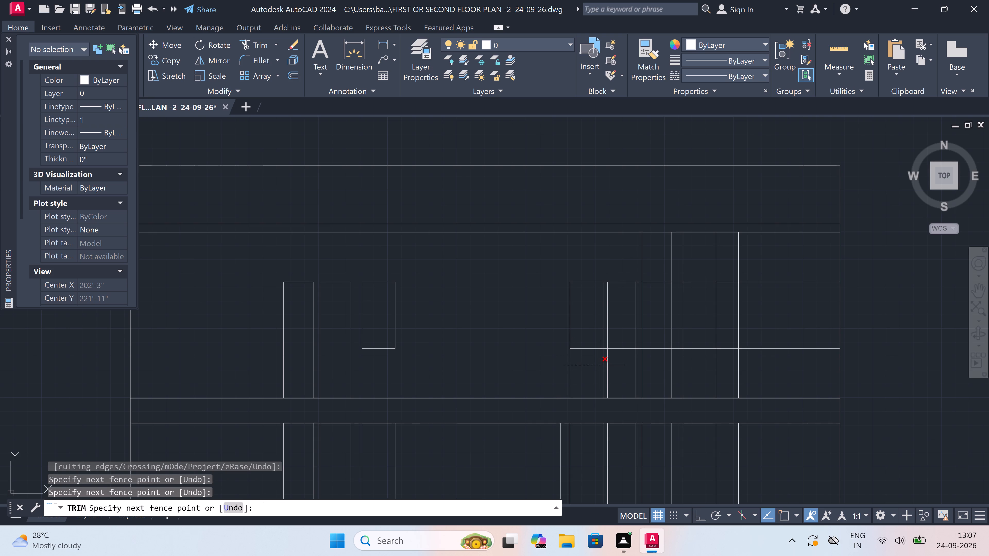
left_click(602, 365)
left_click(602, 366)
Trim the middle level lines around the second group's second opening, clearing its lower line and the gap before it to shape a door.
scroll(609, 344, "up", 1)
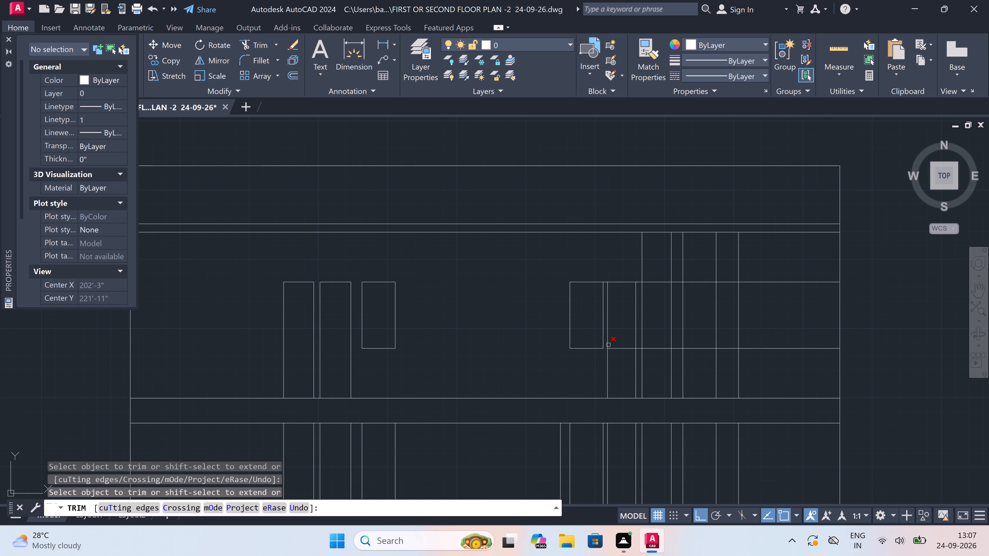
scroll(609, 344, "up", 1)
left_click(600, 353)
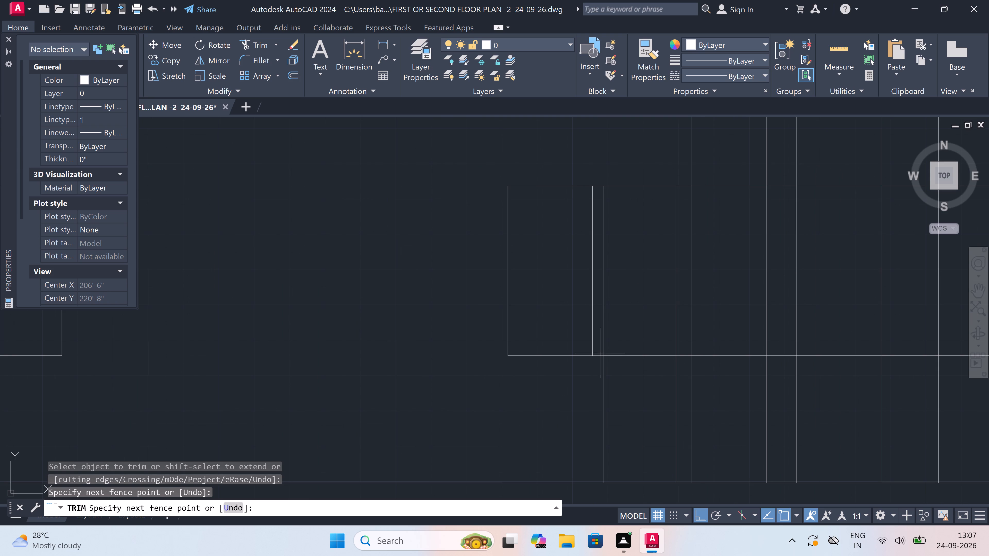
left_click(599, 358)
left_click(615, 356)
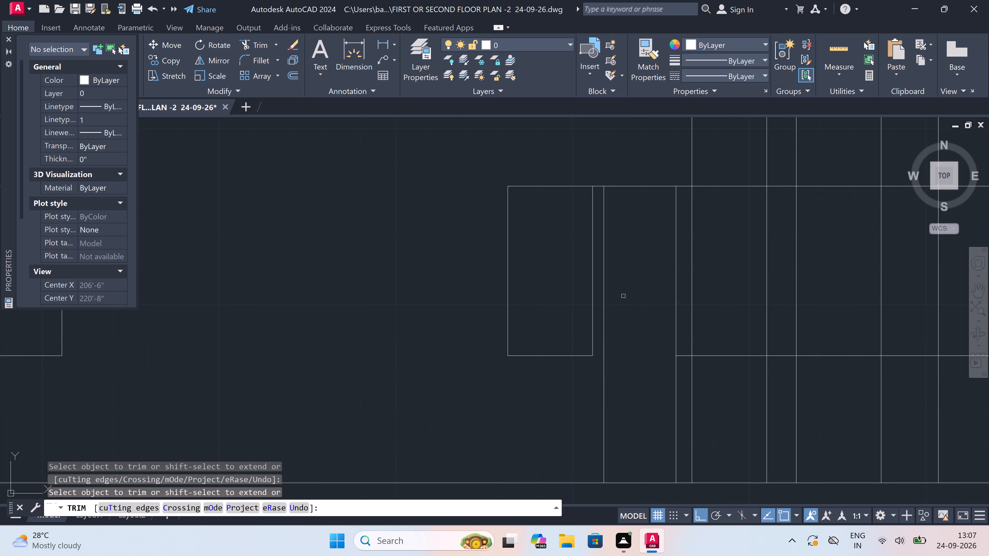
left_click(601, 185)
Trim both middle level lines in the gap between the second group's second and third openings.
scroll(603, 184, "down", 3)
scroll(629, 190, "up", 2)
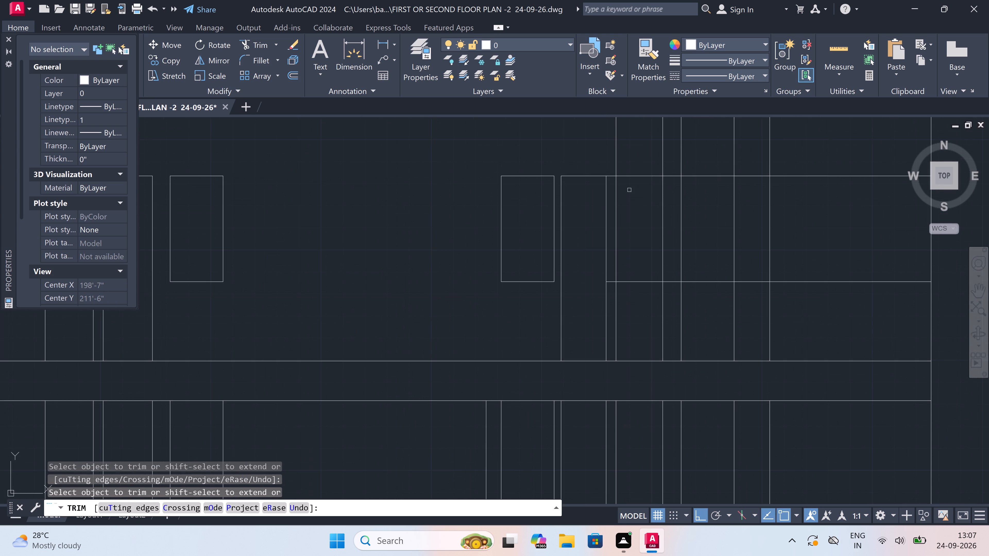
scroll(611, 169, "up", 1)
left_click(610, 175)
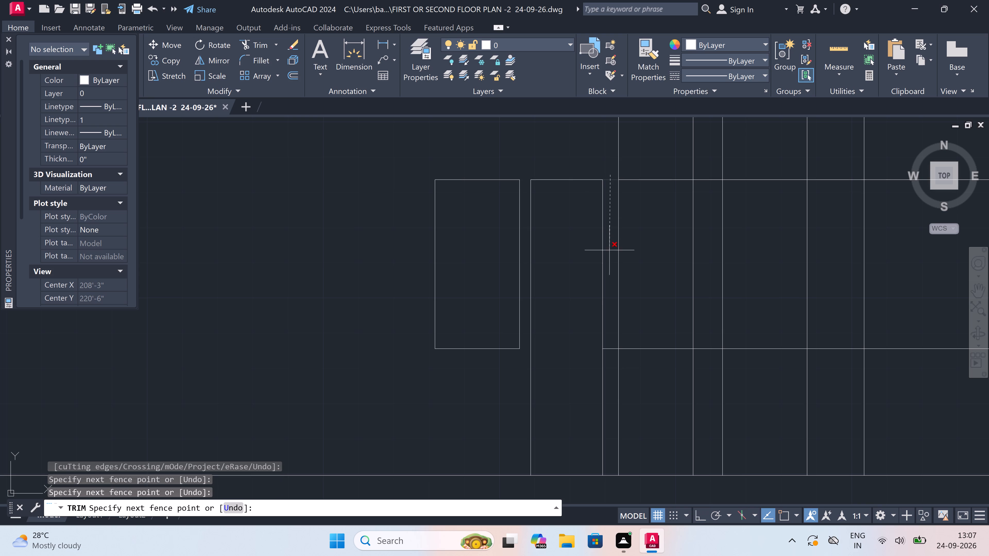
left_click(608, 351)
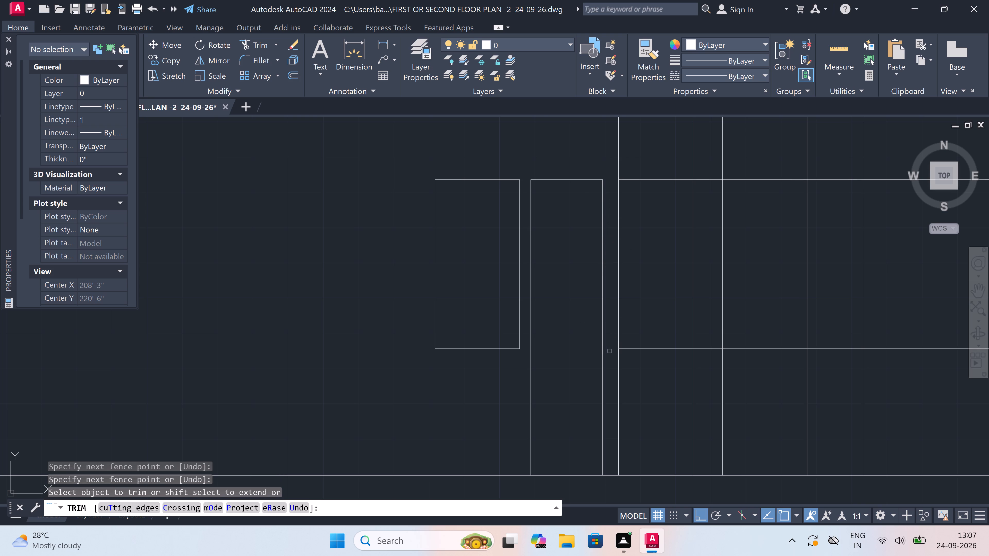
Examine the floor plan openings beneath the left elevation to identify the type of the second group's third opening.
scroll(617, 230, "down", 2)
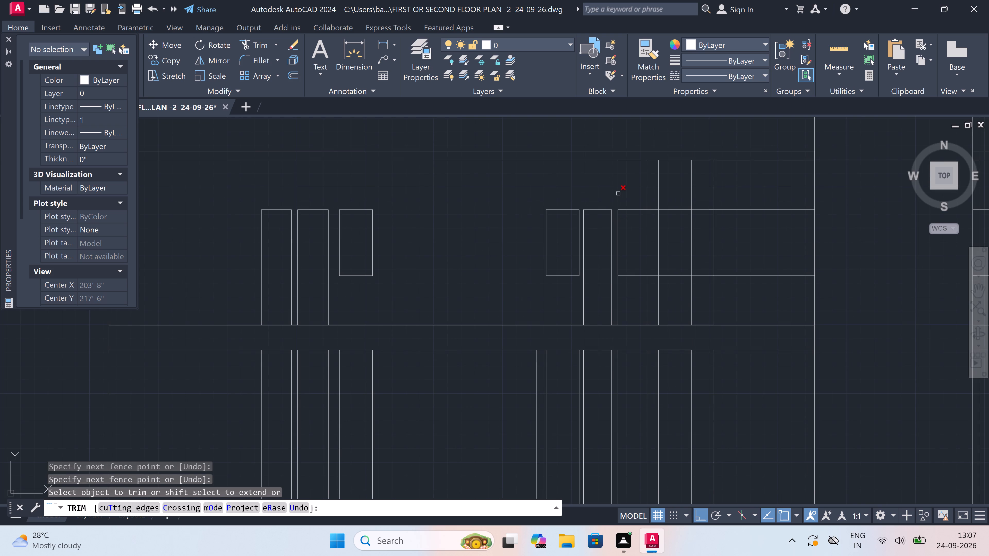
scroll(618, 192, "up", 2)
scroll(618, 192, "down", 4)
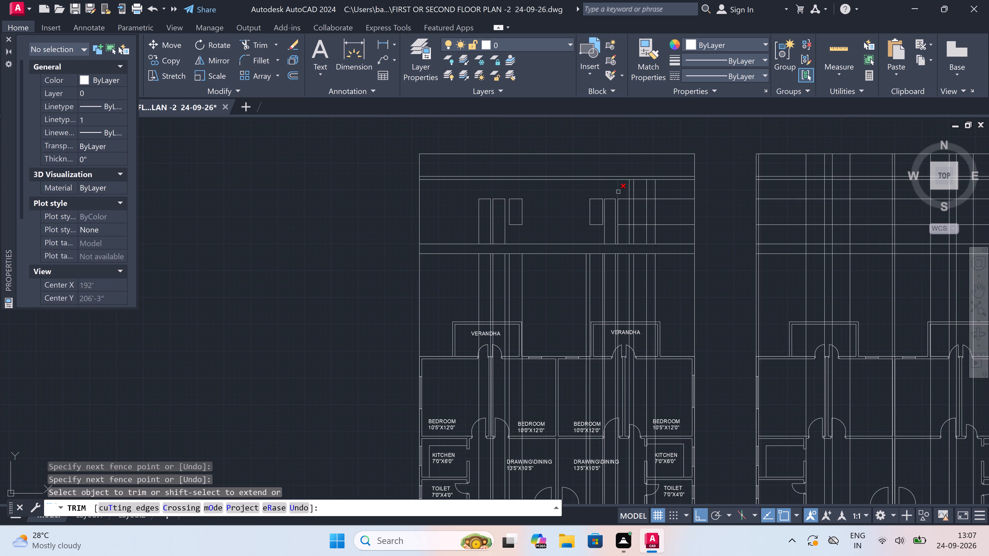
scroll(618, 192, "down", 2)
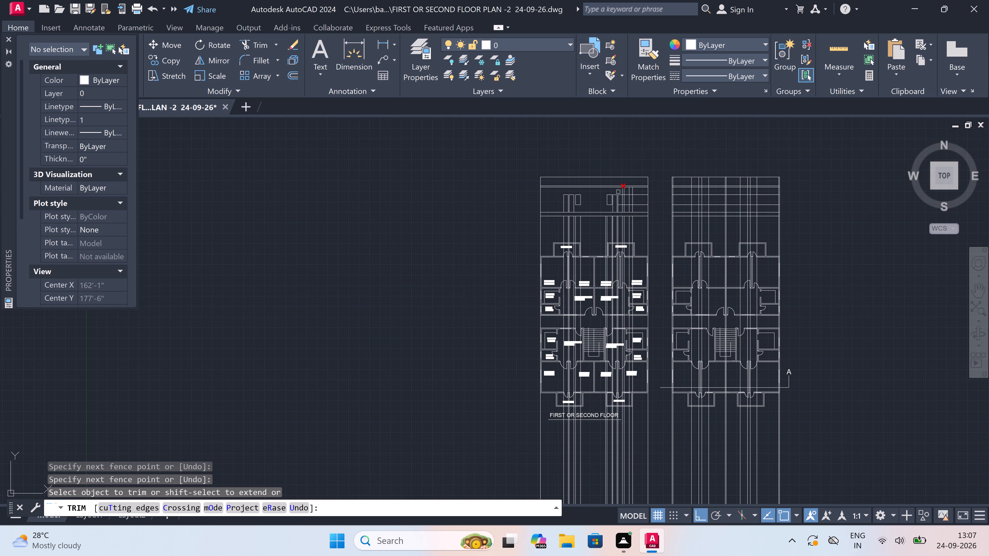
scroll(608, 354, "up", 2)
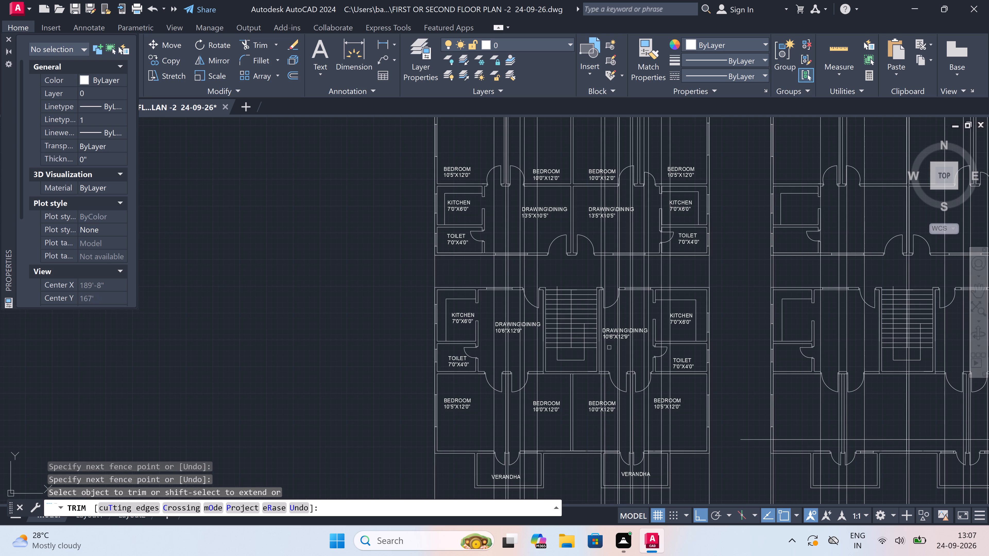
scroll(609, 344, "down", 2)
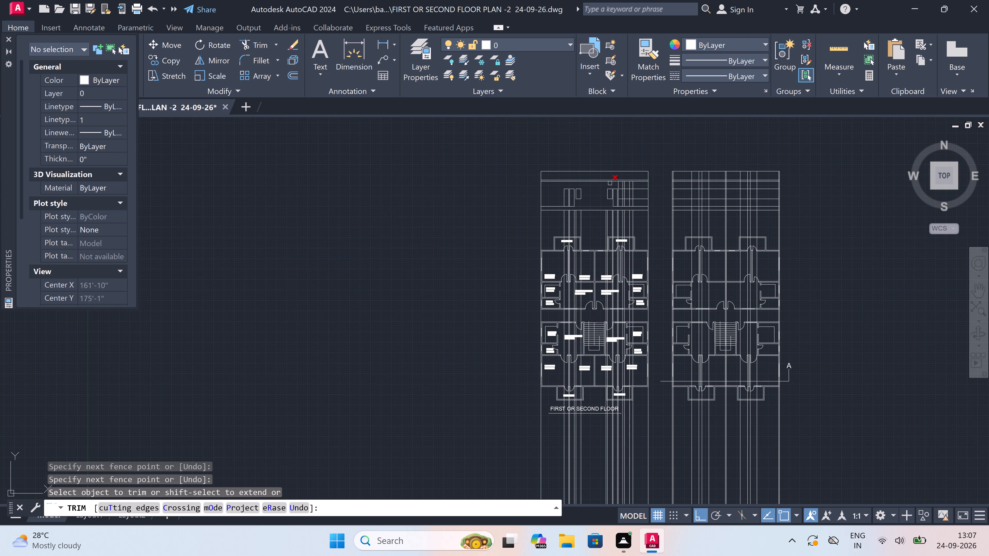
Trim the verticals above the second group's third opening and the surplus level lines inside and beyond it, leaving a door outline.
scroll(613, 176, "up", 4)
left_click_drag(634, 227, 636, 228)
left_click(674, 231)
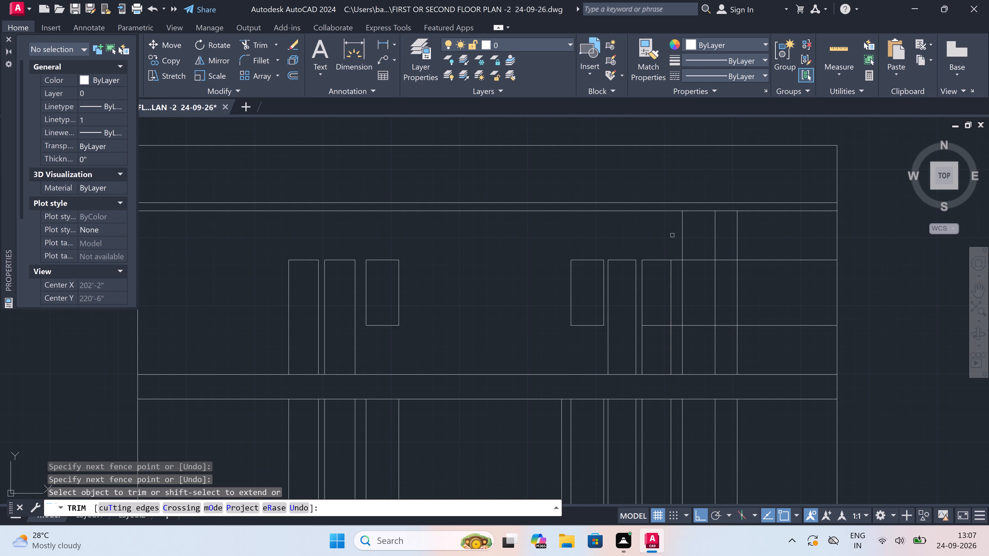
left_click_drag(659, 289, 660, 298)
left_click_drag(653, 343, 656, 335)
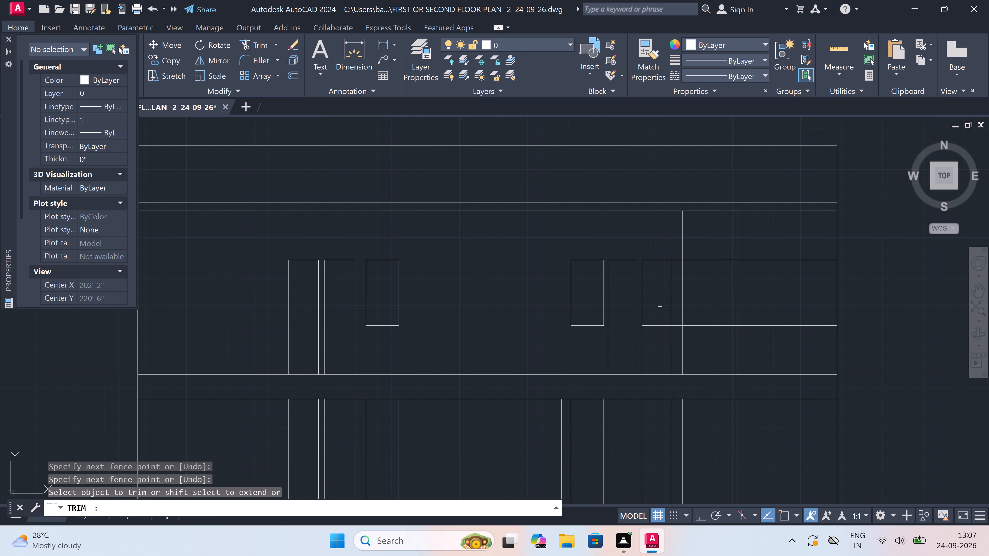
left_click(660, 305)
left_click(660, 340)
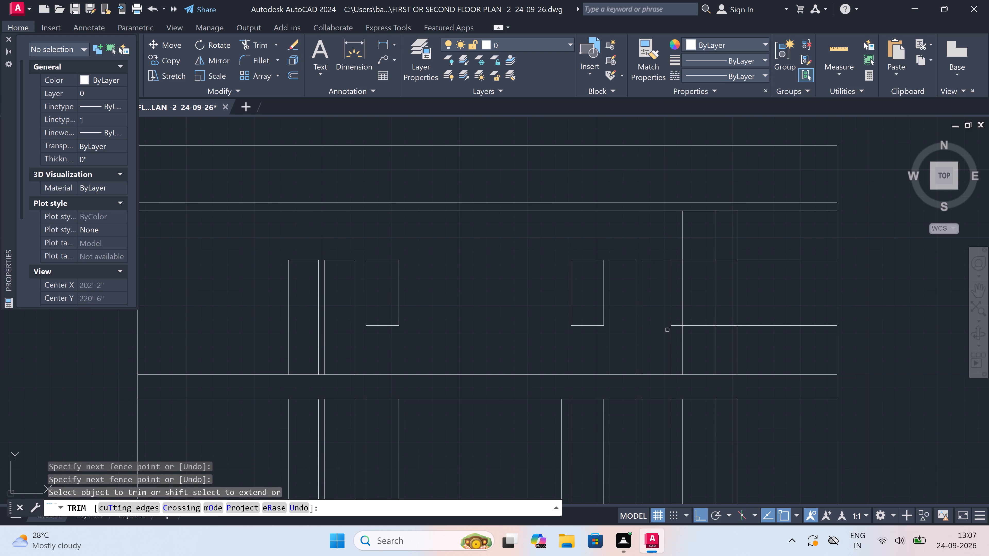
scroll(678, 326, "up", 2)
left_click_drag(676, 337, 676, 337)
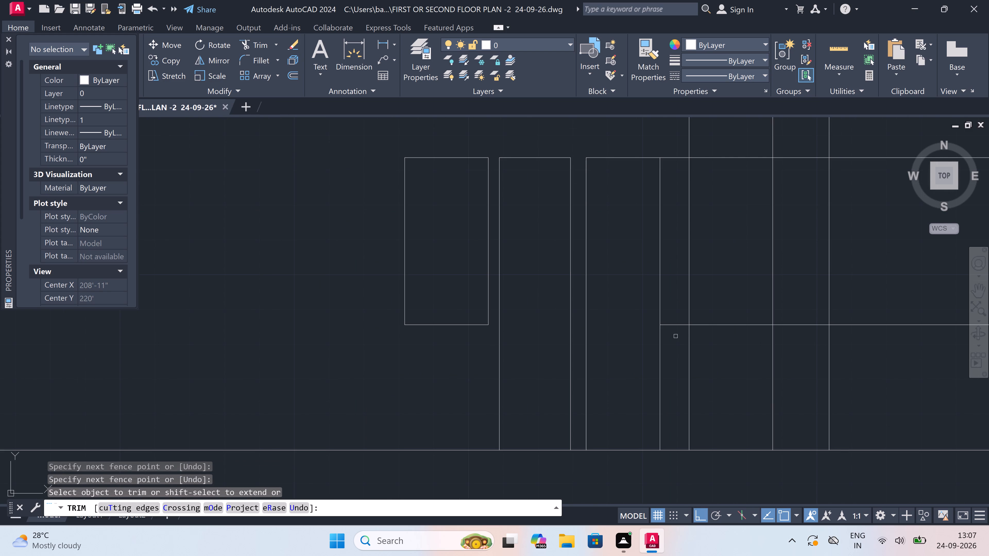
left_click_drag(676, 337, 684, 299)
left_click(670, 155)
Examine the floor plan openings against the left elevation to identify the type of the second group's fourth opening.
scroll(671, 154, "down", 8)
scroll(658, 231, "up", 4)
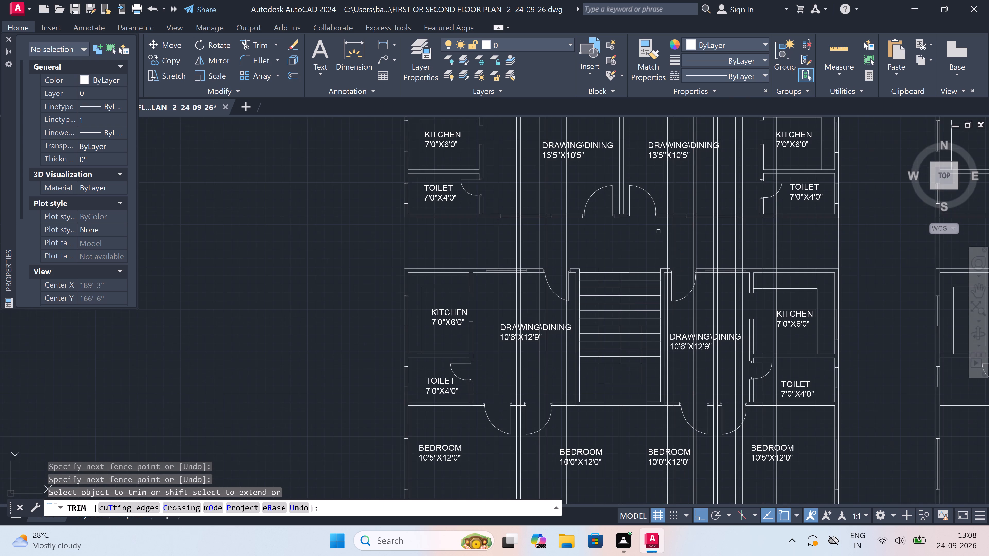
scroll(658, 231, "down", 2)
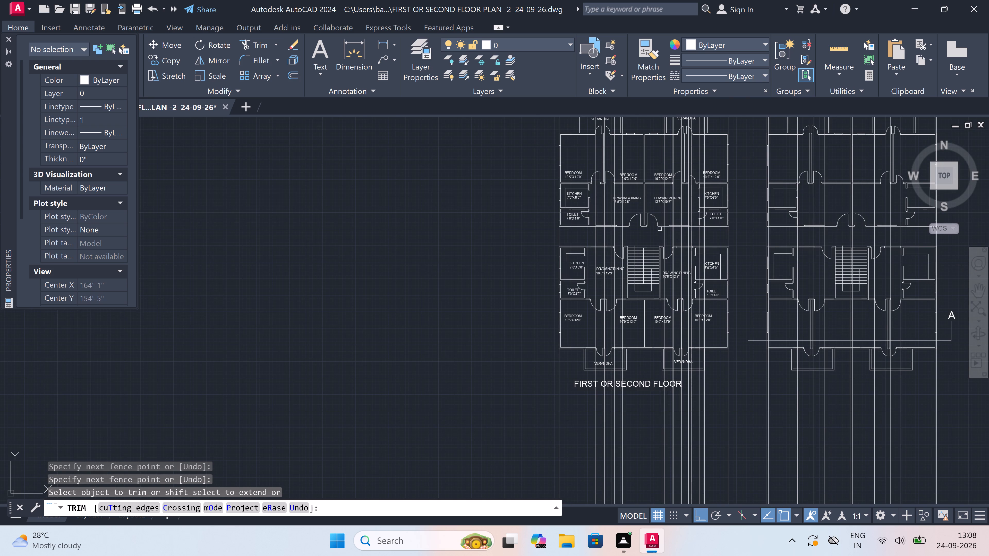
scroll(661, 228, "down", 4)
scroll(663, 194, "up", 3)
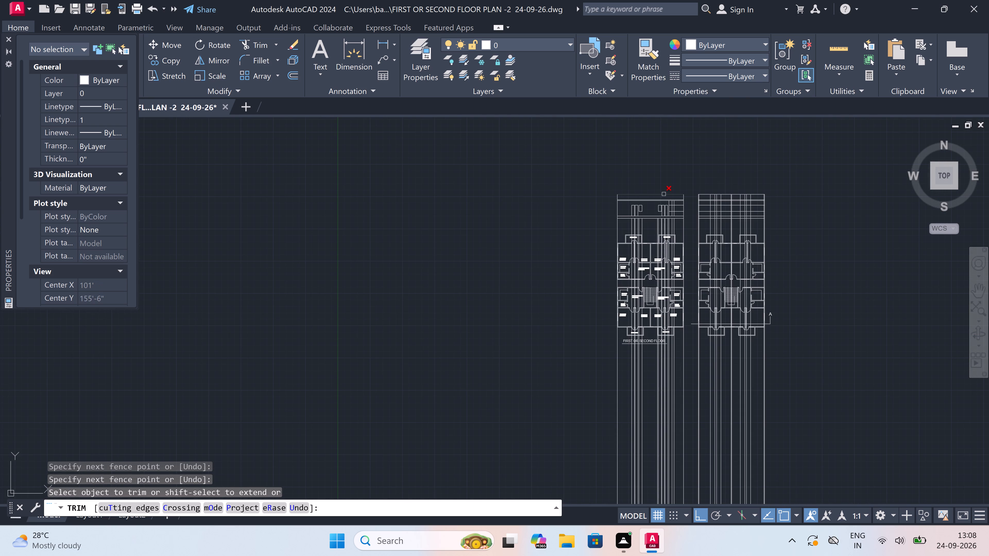
scroll(665, 196, "up", 4)
scroll(677, 235, "up", 1)
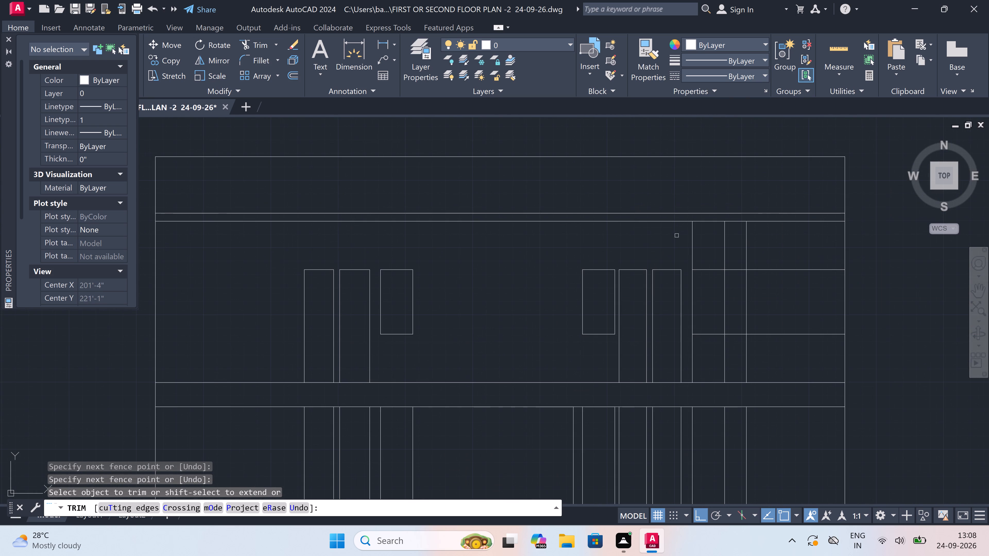
Trim the surplus verticals above and below the second group's fourth opening and the level lines just beyond it, leaving a window outline.
left_click_drag(677, 241, 681, 242)
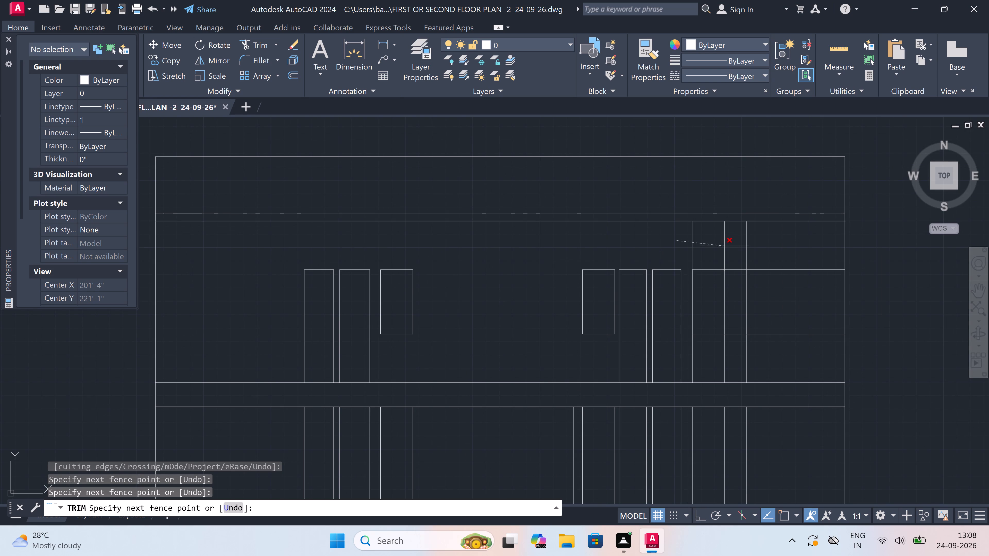
left_click(729, 248)
left_click_drag(731, 254, 732, 276)
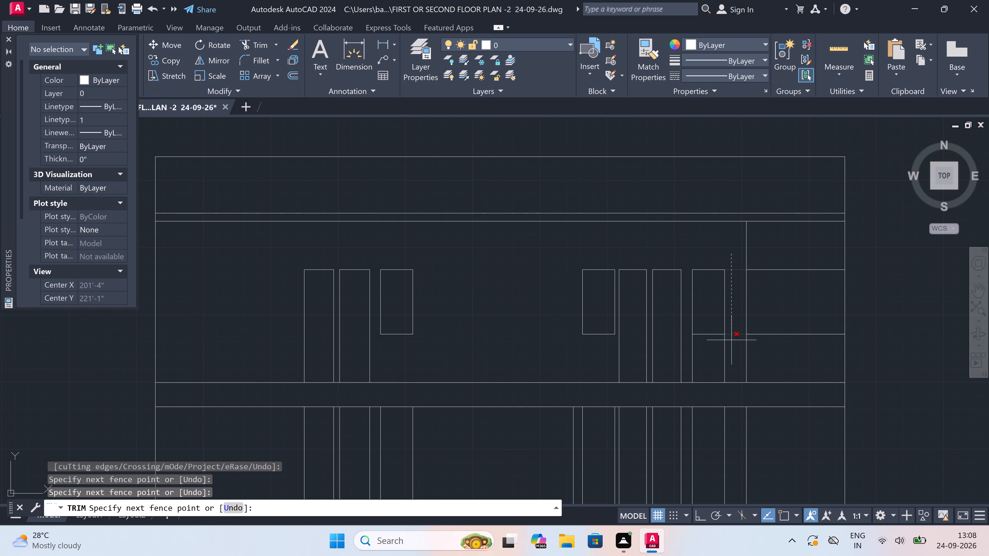
left_click(731, 351)
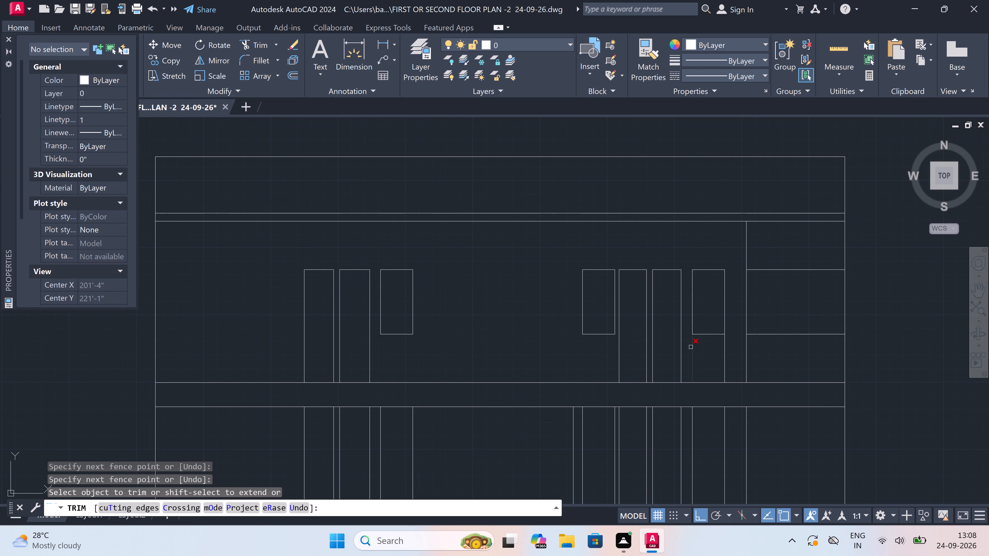
left_click(691, 347)
left_click(713, 349)
left_click(734, 346)
Trim away the remaining level lines and last leftover vertical between the fourth opening and the left elevation's end wall.
left_click_drag(766, 346, 769, 341)
left_click(791, 237)
left_click_drag(738, 240, 744, 240)
left_click(771, 243)
left_click(742, 233)
Trim all projected verticals between the left elevation's bottom slab line and the floor plan below it.
scroll(727, 222, "down", 2)
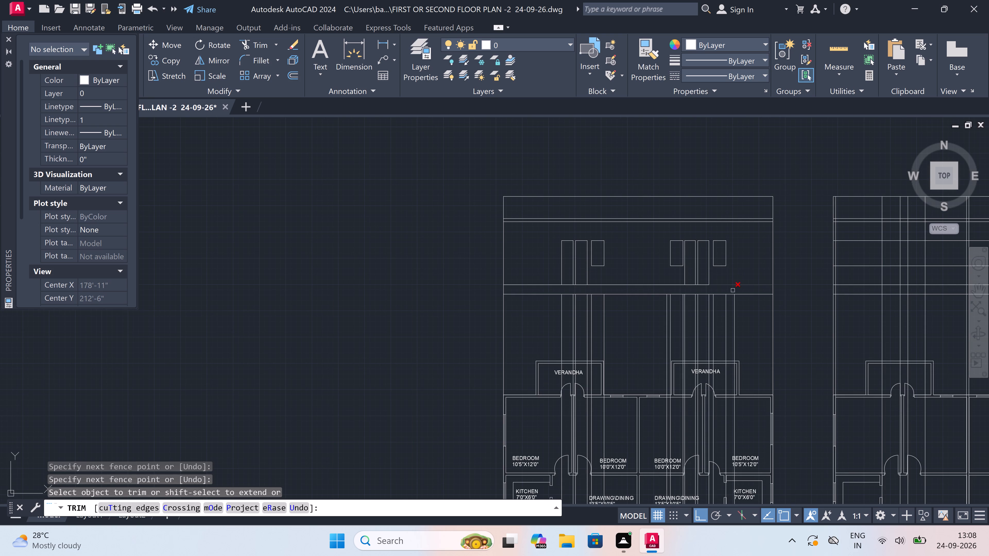
left_click_drag(780, 315, 775, 315)
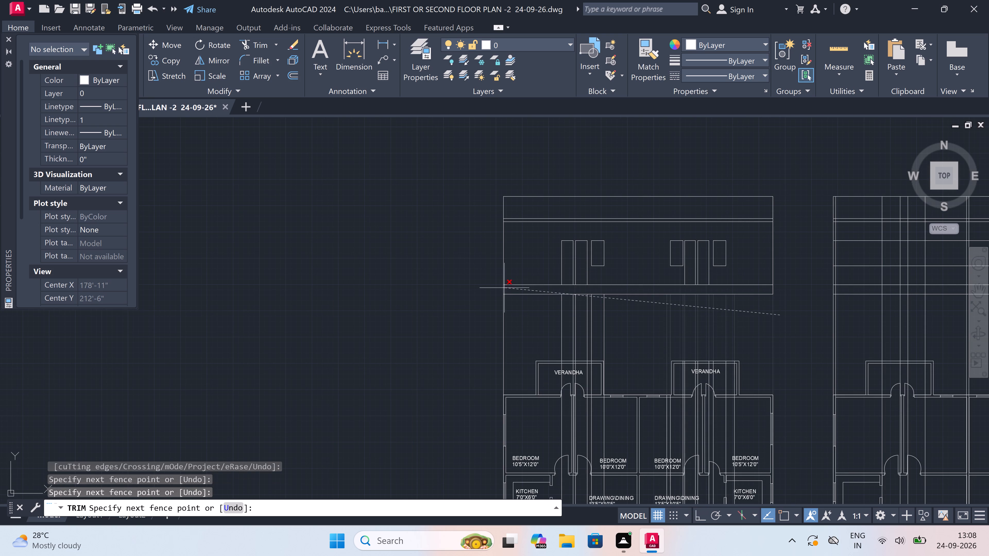
left_click(439, 296)
Trim the projected interior verticals within the top band of section A above the second floor plan.
scroll(440, 294, "down", 3)
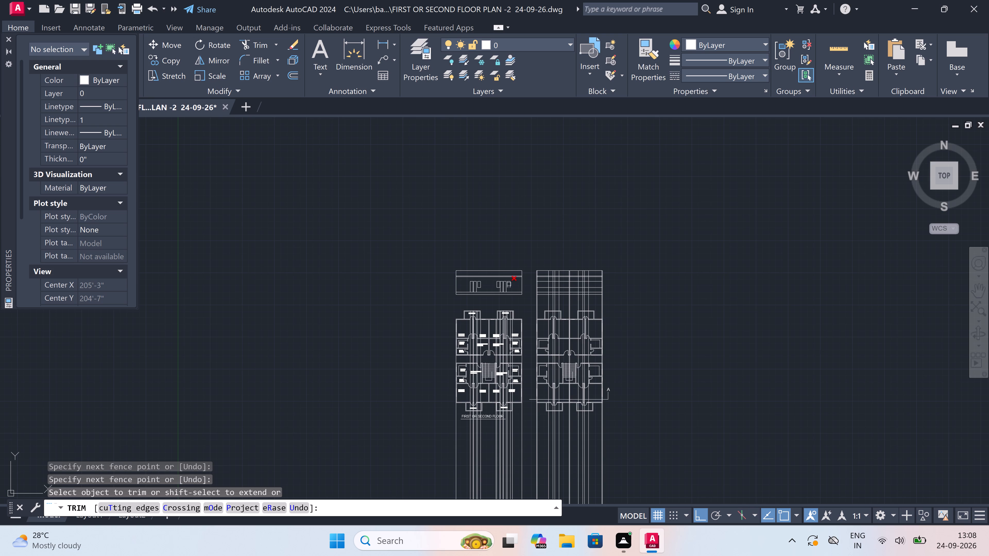
scroll(539, 281, "up", 4)
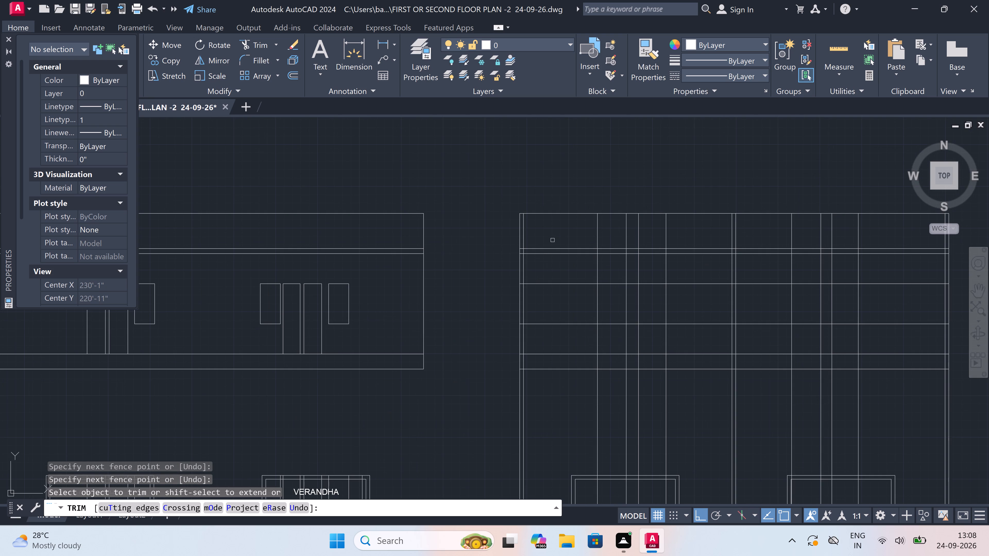
left_click_drag(557, 230, 580, 234)
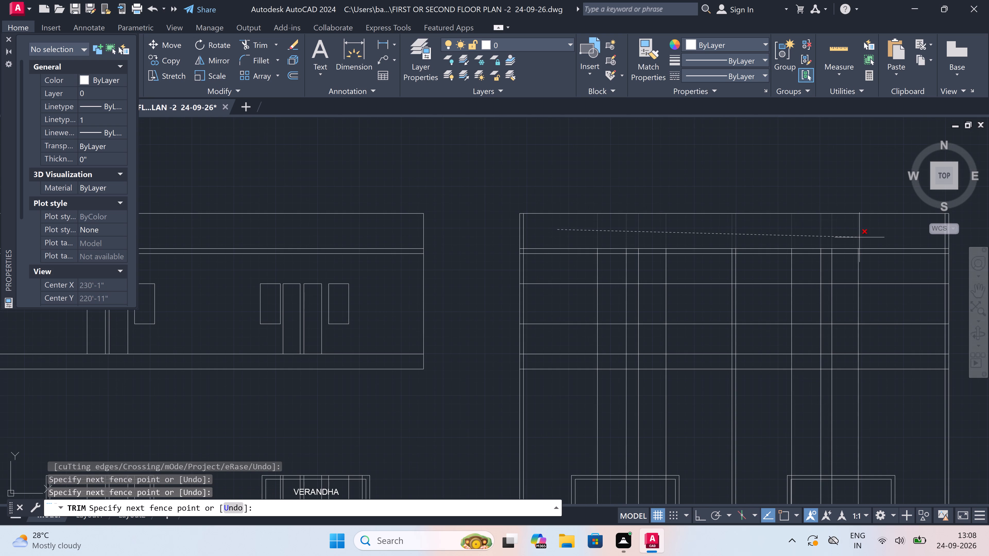
left_click(861, 237)
Trim the interior verticals within section A's thin roof slab band, between its two closely spaced level lines.
scroll(864, 247, "up", 3)
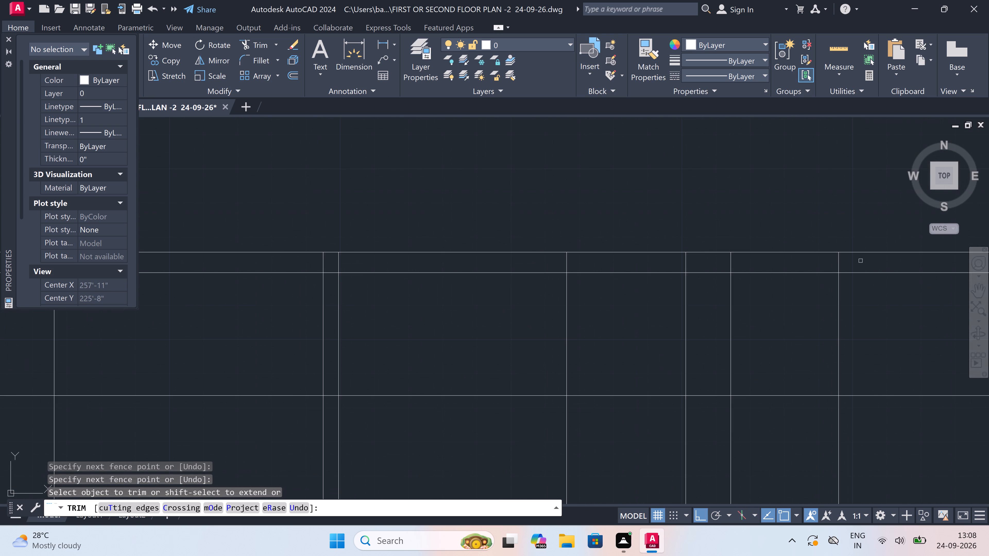
left_click(855, 264)
scroll(563, 262, "down", 3)
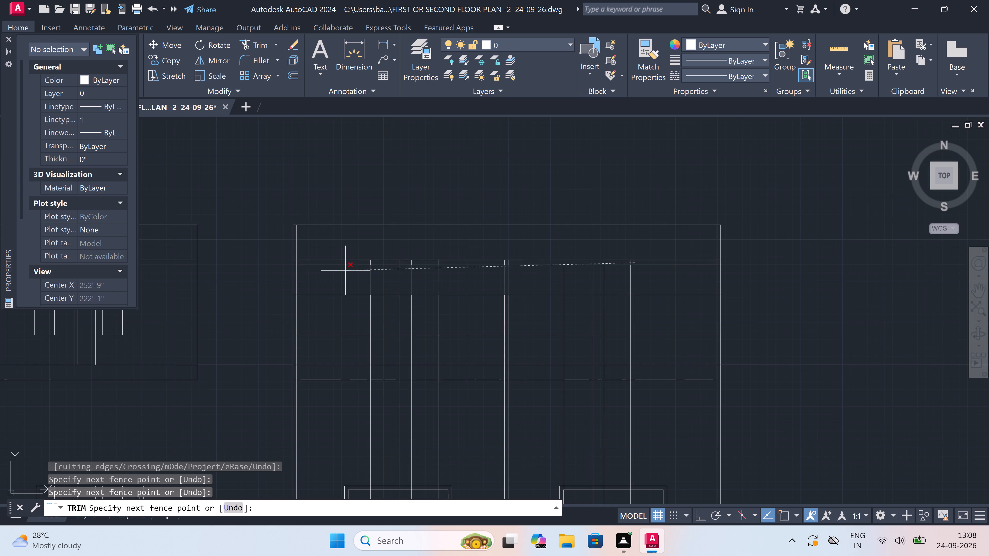
scroll(347, 255, "up", 4)
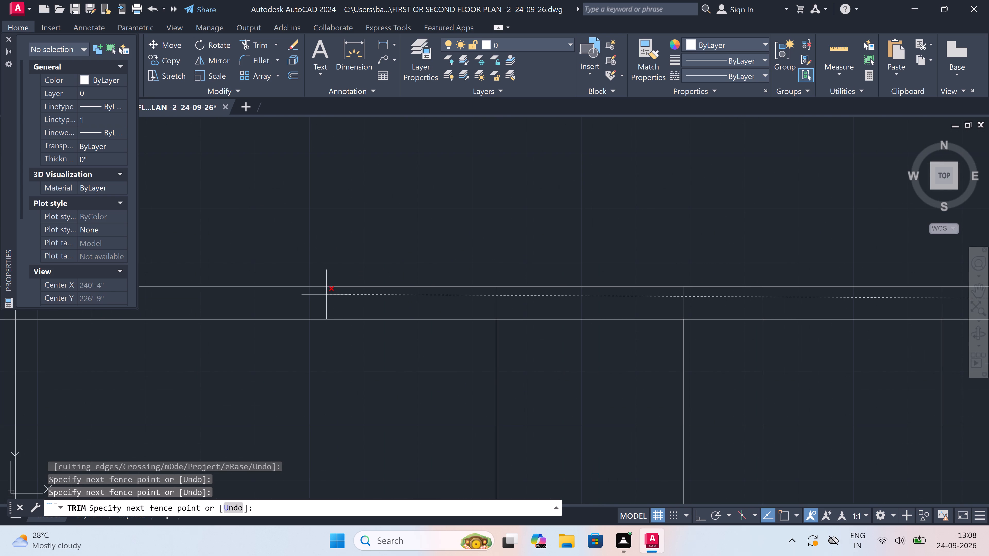
left_click(325, 301)
Trim the inner line of section A's left end wall within the top band above the roof slab.
scroll(435, 216, "down", 3)
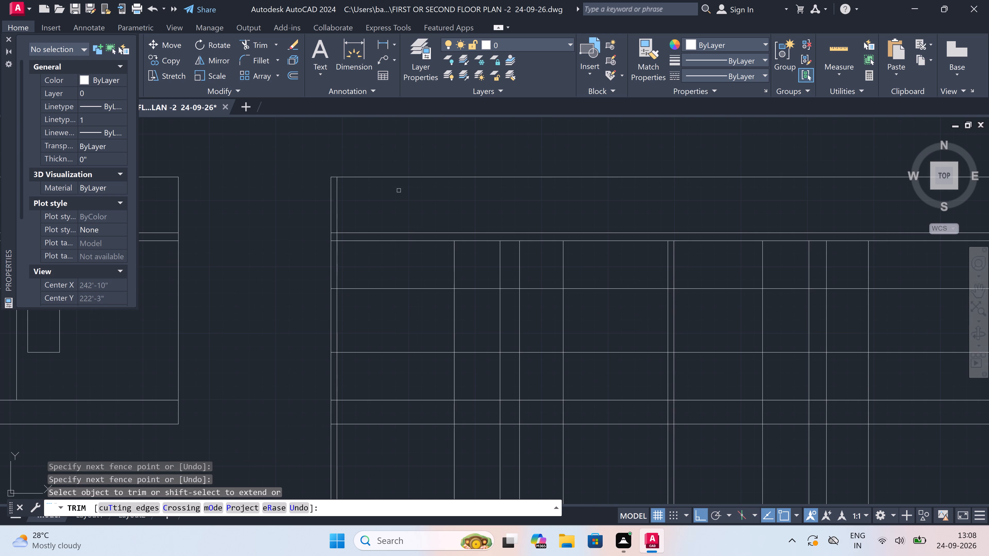
left_click(338, 210)
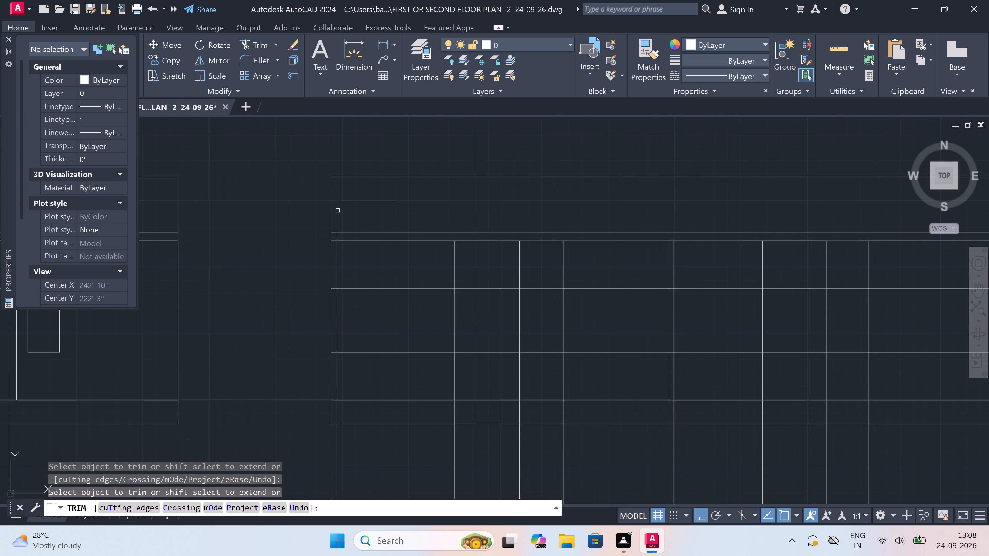
Trim the inner line of section A's right end wall within the top band above the roof slab.
scroll(338, 208, "down", 2)
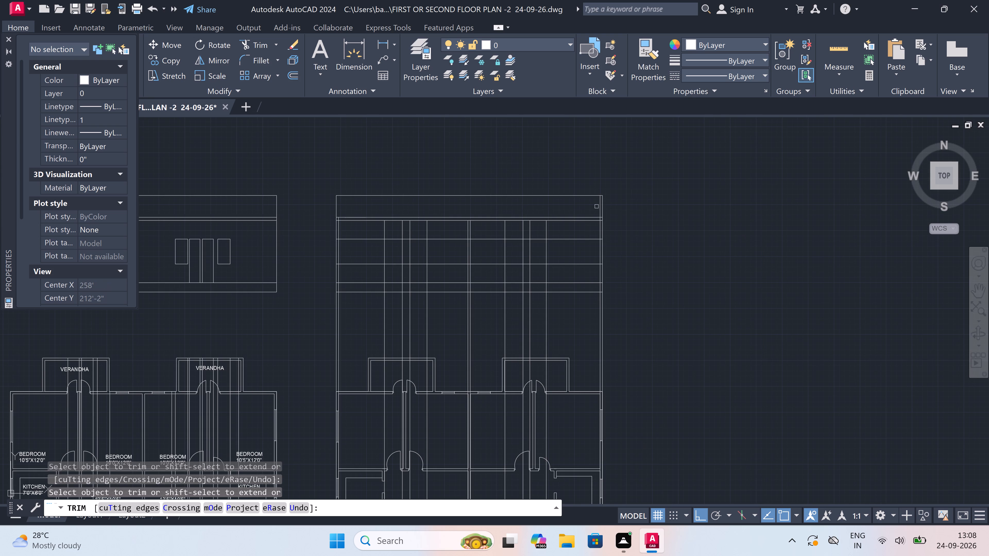
scroll(600, 205, "up", 2)
left_click(600, 205)
scroll(600, 204, "down", 2)
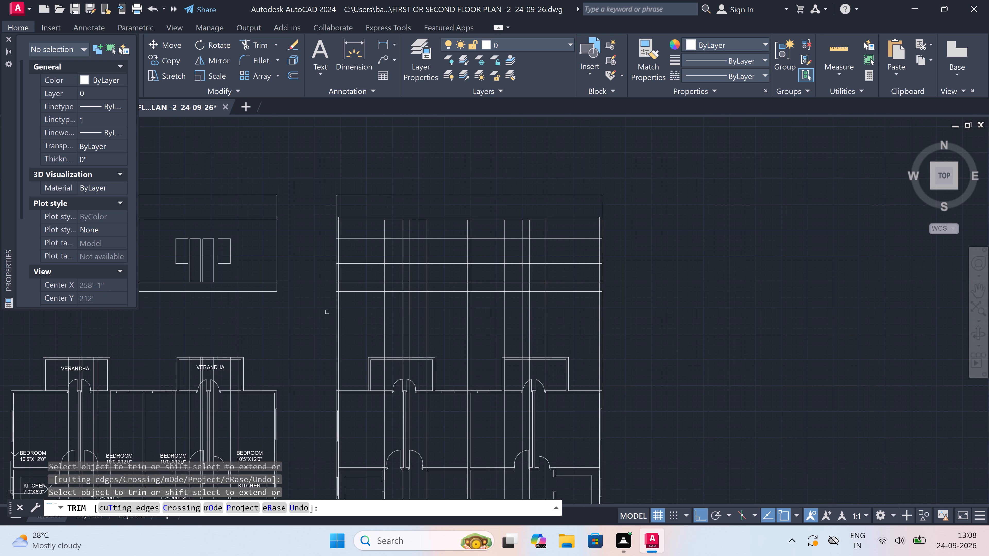
Trim the opening head and sill level lines where they cross the thickness of section A's left end wall.
scroll(320, 257, "up", 3)
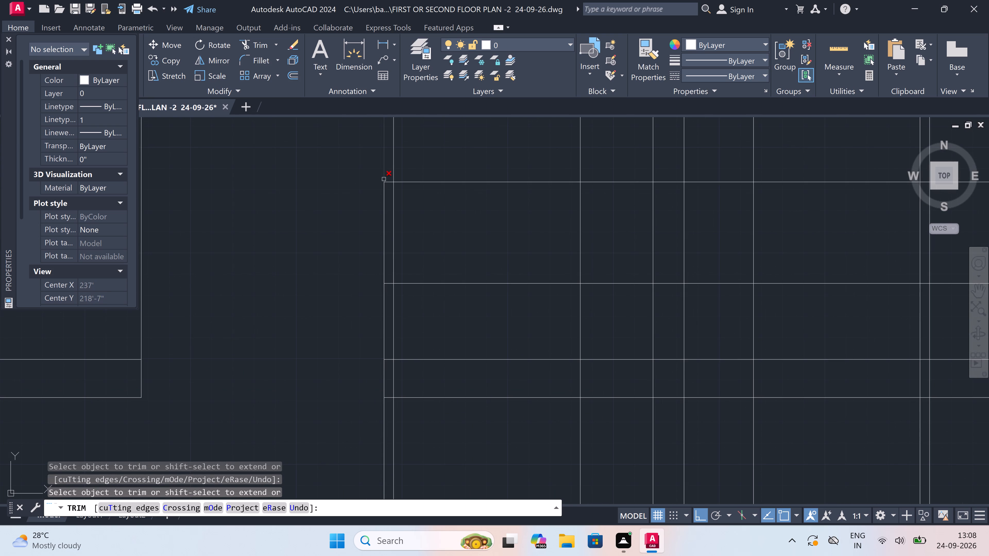
left_click_drag(390, 167, 390, 171)
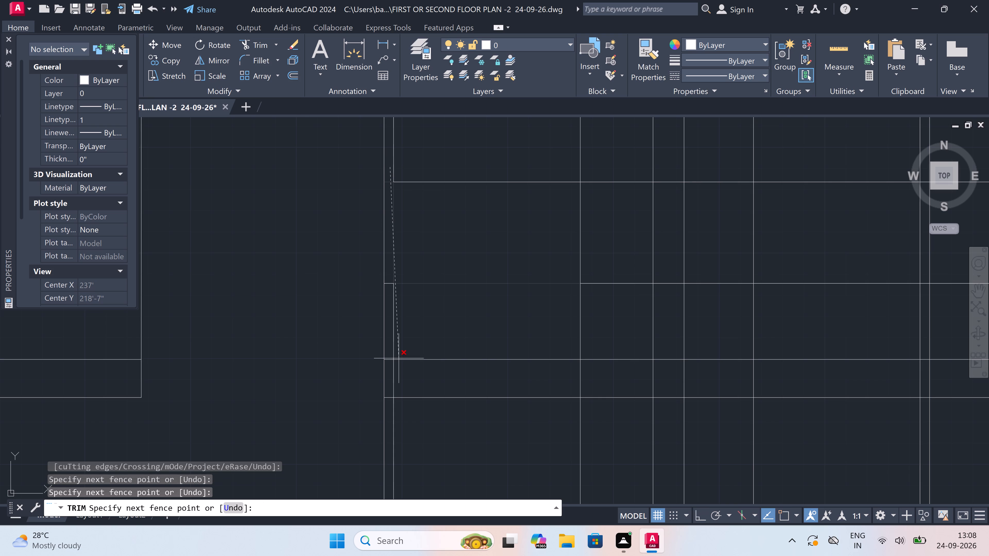
left_click(391, 331)
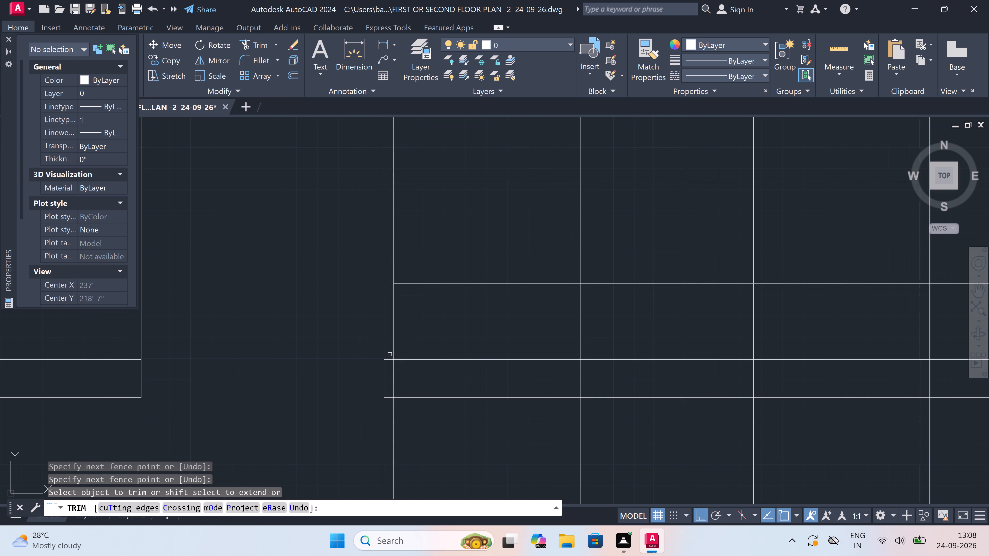
Trim all wall and opening verticals within section A's bottom slab band, from the left end wall to the right end wall.
left_click_drag(389, 372, 405, 373)
scroll(553, 379, "down", 4)
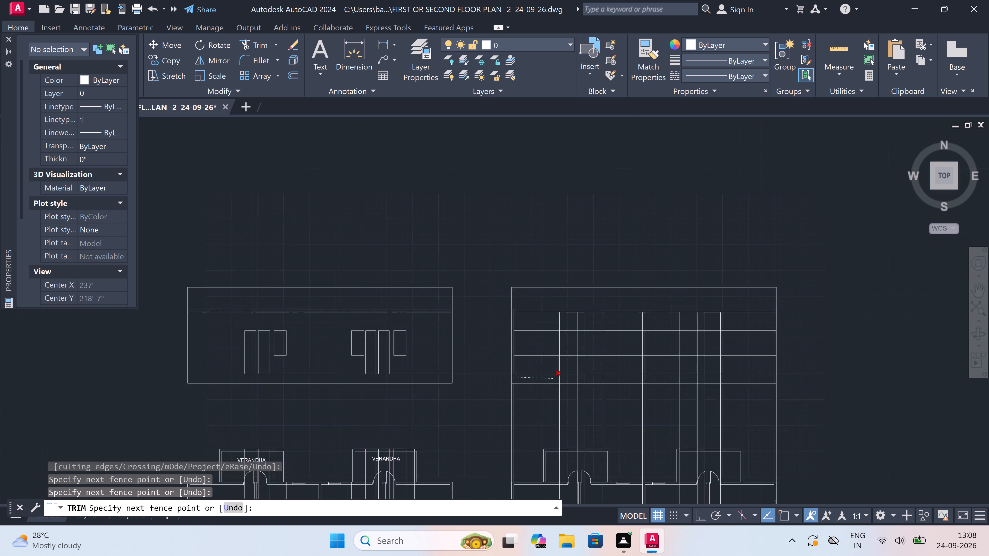
scroll(667, 371, "up", 3)
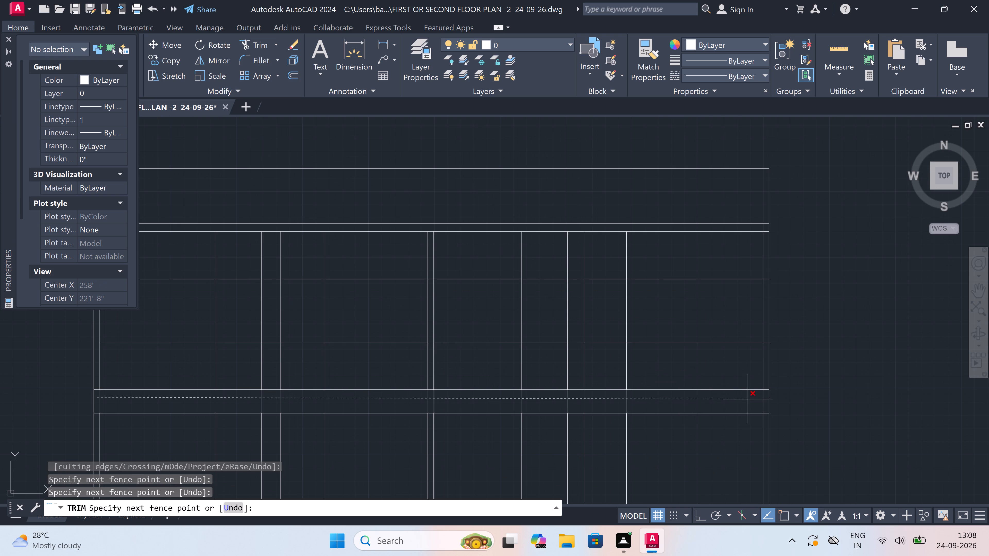
left_click(763, 401)
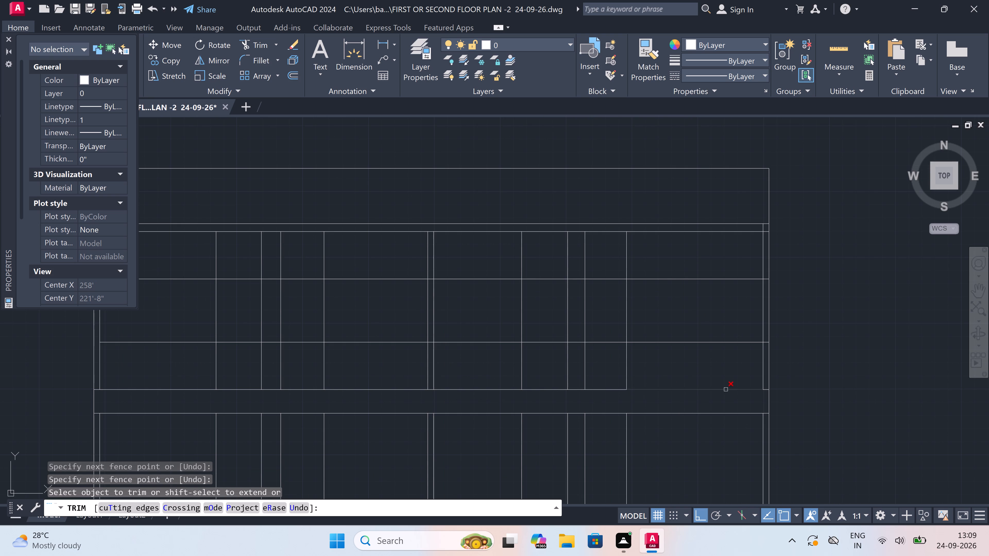
Trim the opening head and sill level lines where they cross the thickness of section A's right end wall.
scroll(761, 332, "up", 3)
left_click_drag(781, 398, 782, 392)
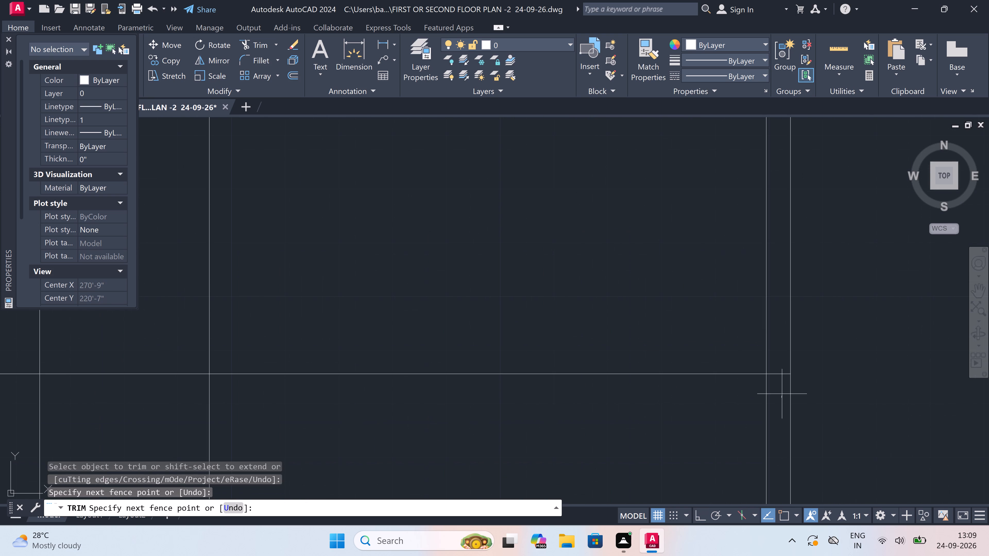
scroll(797, 249, "down", 3)
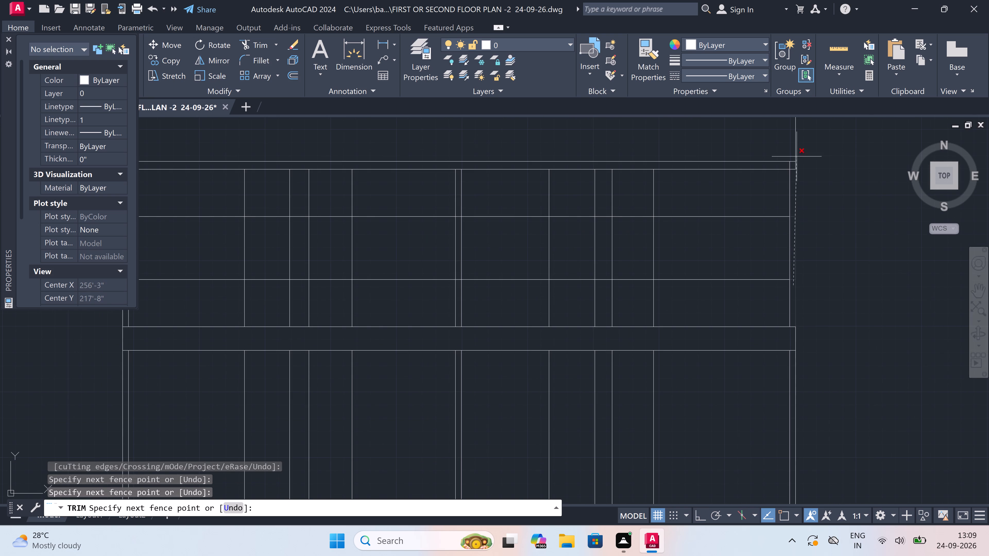
scroll(794, 149, "up", 3)
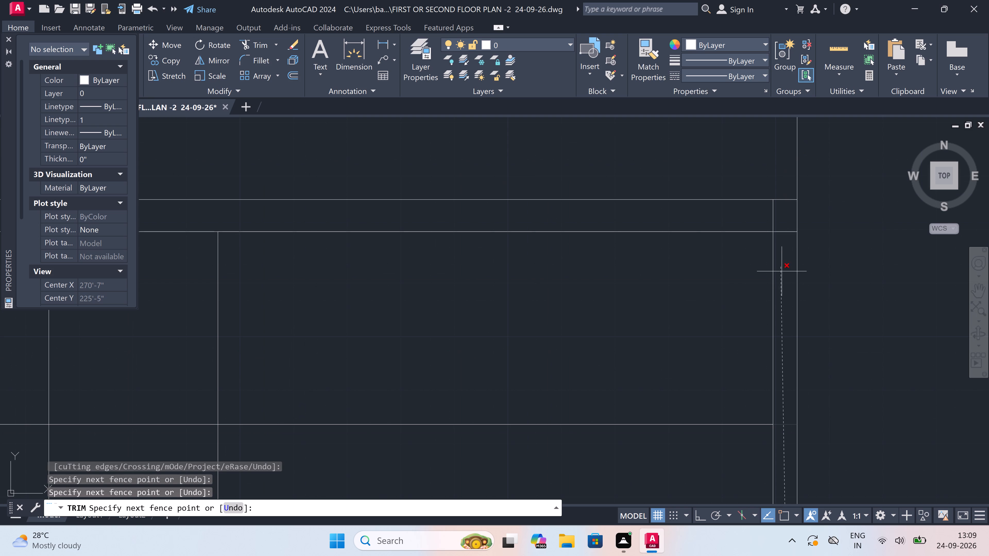
left_click(787, 287)
Trim the inner line of section A's right end wall within the thin roof slab band.
left_click(780, 207)
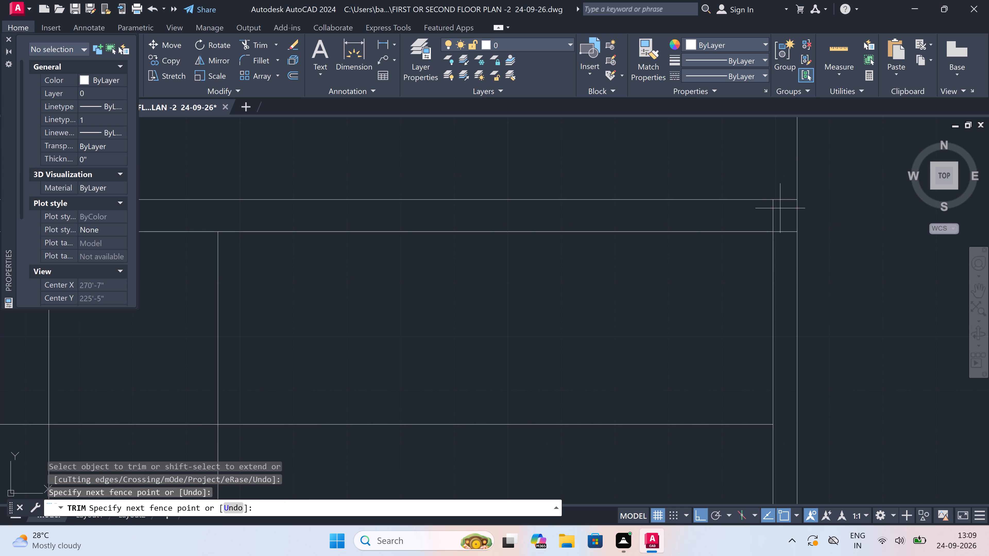
left_click(761, 210)
Trim the head and sill level lines between section A's rightmost opening and its right end wall.
scroll(761, 209, "down", 5)
scroll(670, 235, "down", 2)
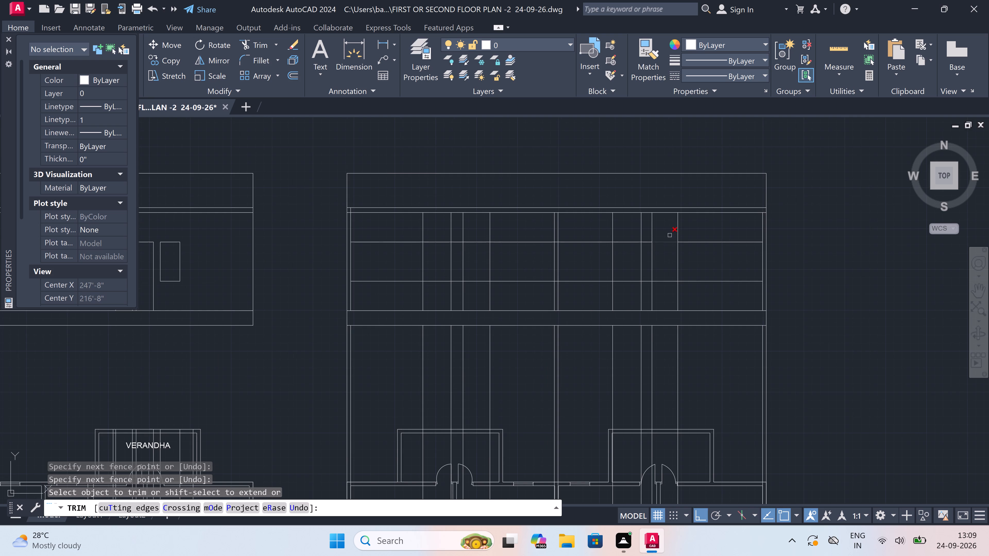
scroll(670, 234, "down", 2)
scroll(670, 234, "up", 1)
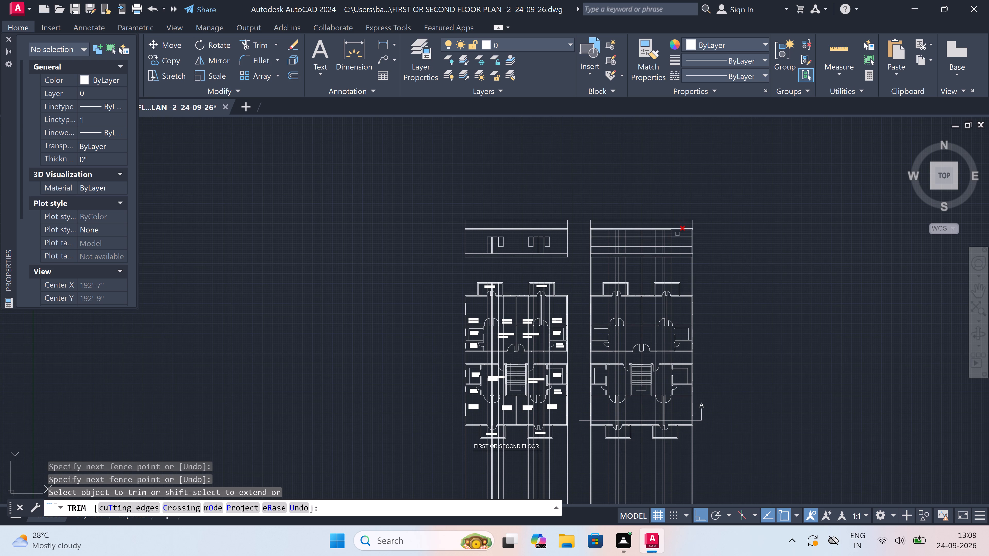
left_click(678, 236)
left_click(676, 245)
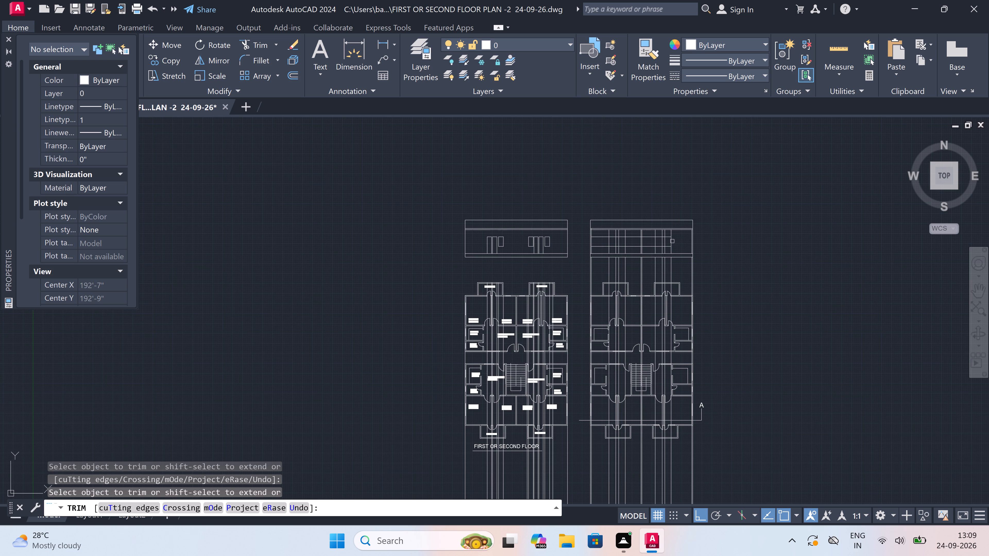
Trim the right bay's opening verticals between section A's roof slab and the head level line.
scroll(663, 228, "up", 3)
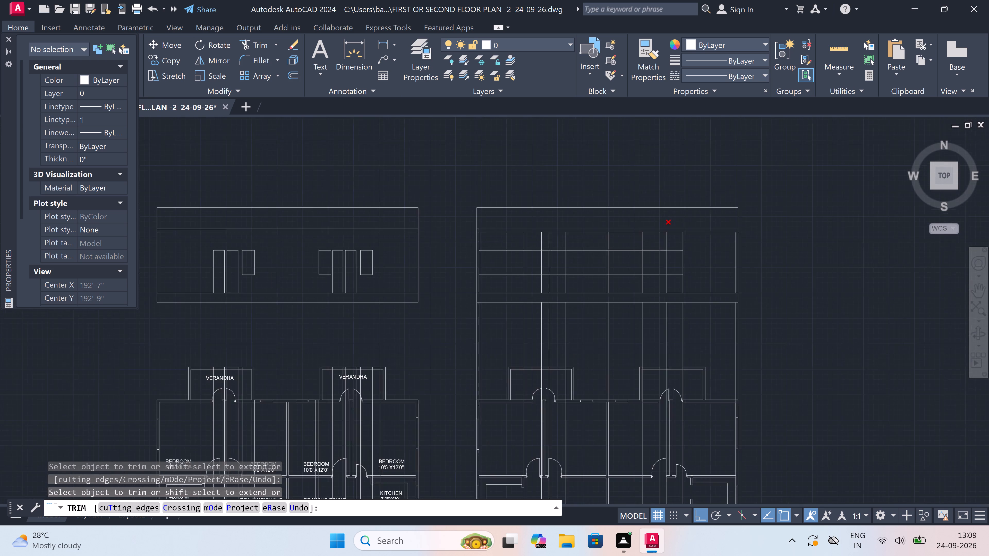
left_click_drag(623, 253, 626, 254)
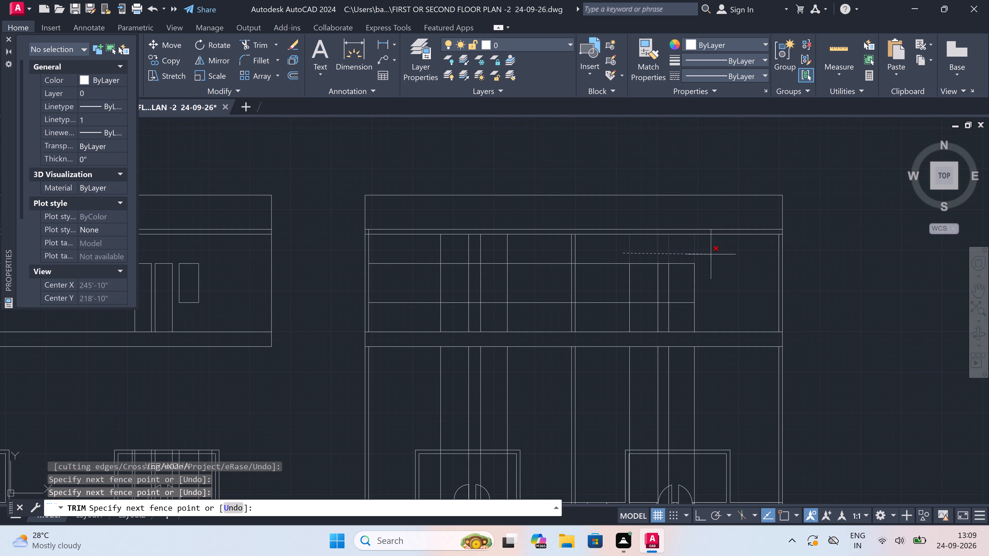
left_click(720, 255)
Trim the head and sill level lines between the right bay's two openings and between those openings and the central wall.
scroll(672, 256, "up", 3)
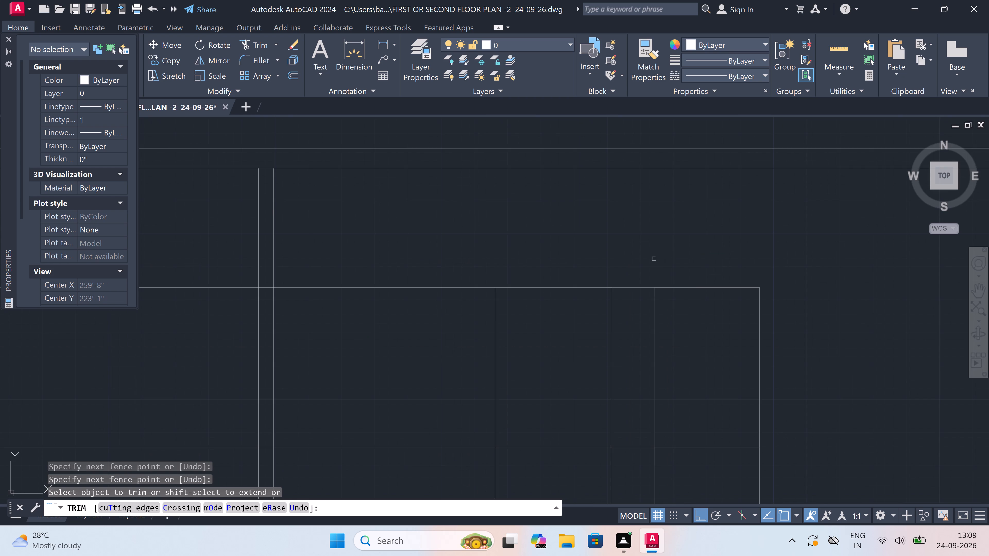
scroll(654, 259, "down", 2)
left_click(642, 266)
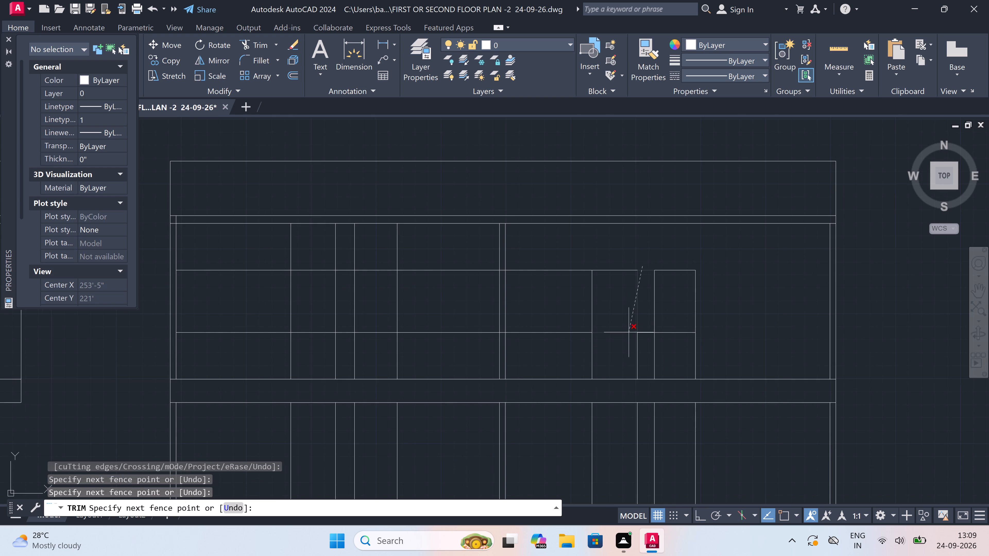
left_click(640, 340)
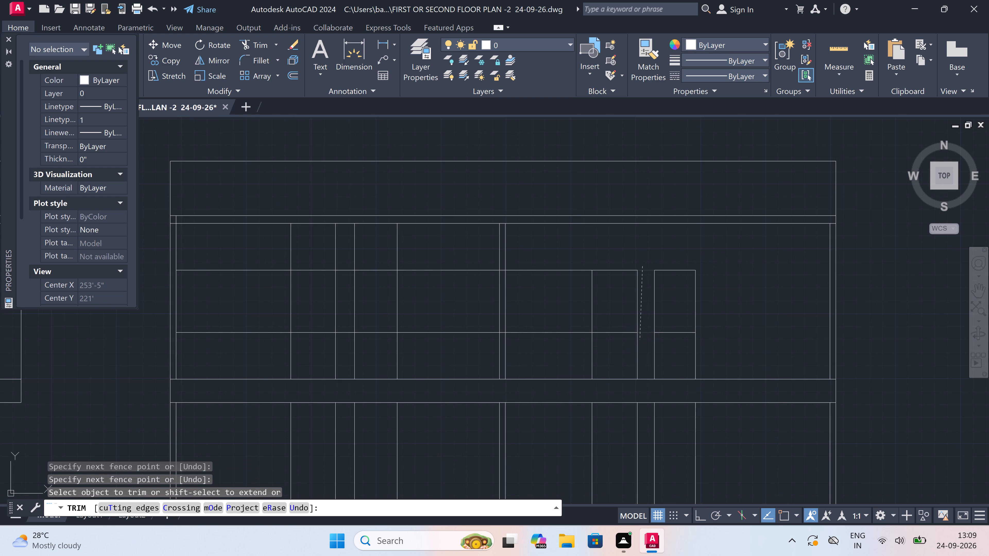
left_click_drag(558, 247, 558, 254)
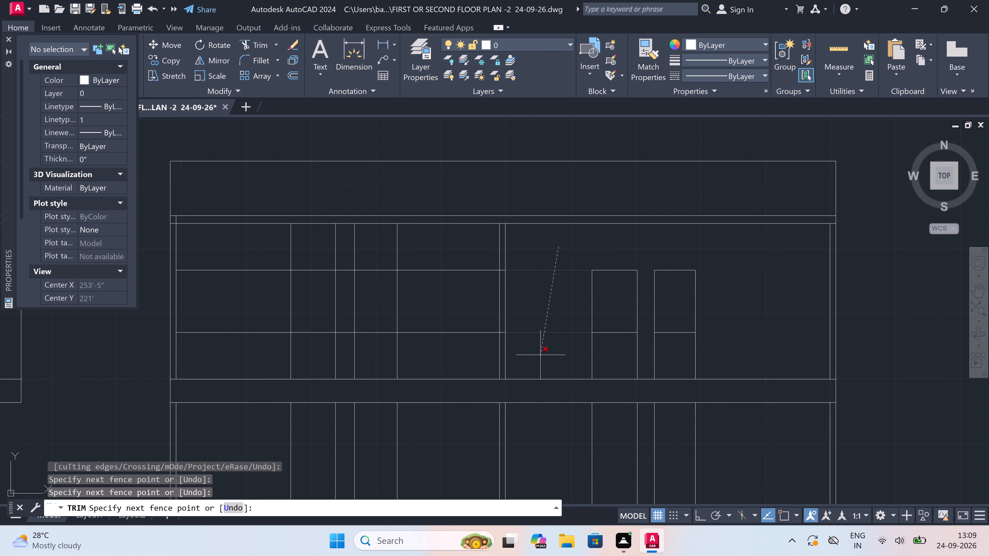
left_click(540, 354)
Trim the sill level line inside both openings of section A's right bay to leave full-height door outlines.
left_click(611, 324)
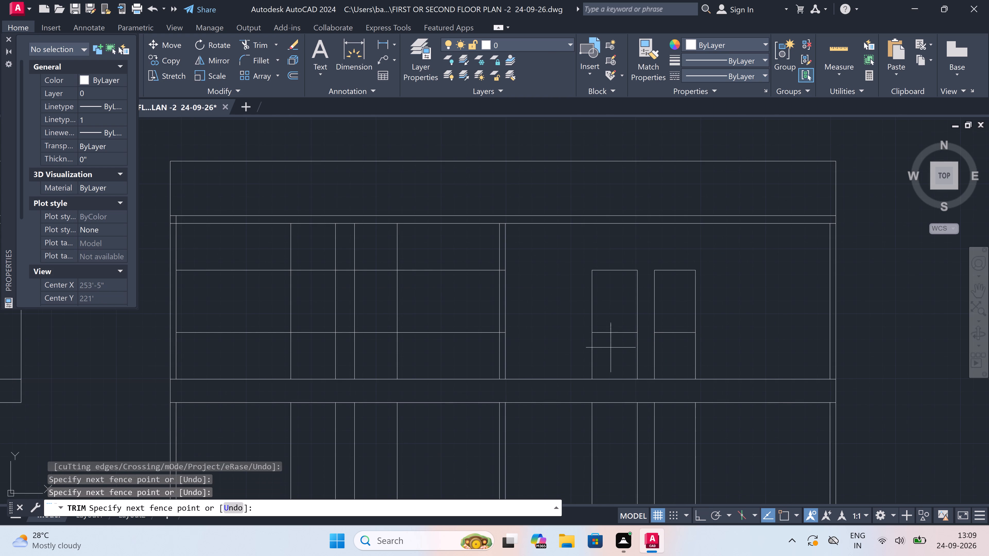
left_click(612, 347)
left_click_drag(675, 312, 677, 315)
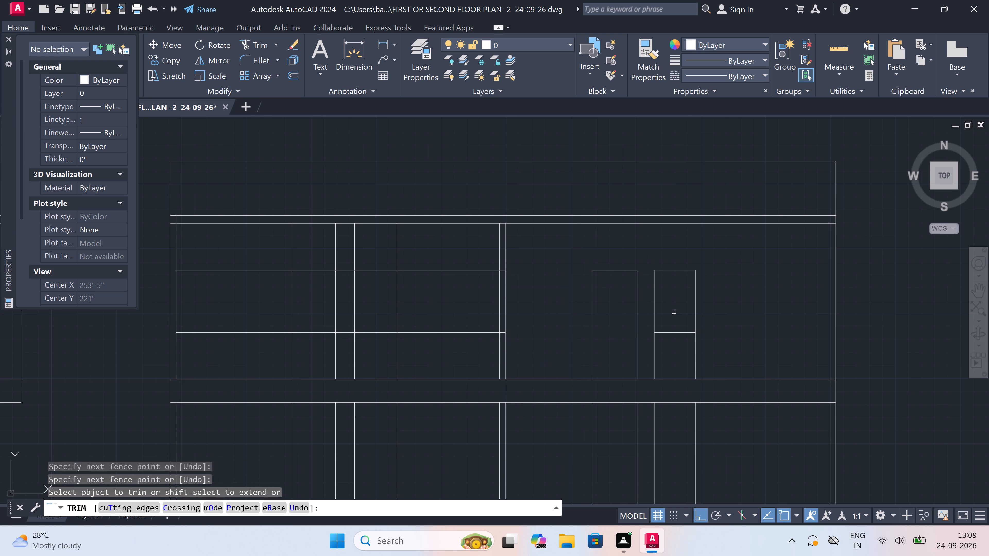
left_click_drag(677, 315, 677, 318)
left_click(671, 347)
Trim the head and sill level lines between the central wall and the nearest opening in section A's left bay.
scroll(672, 336, "down", 4)
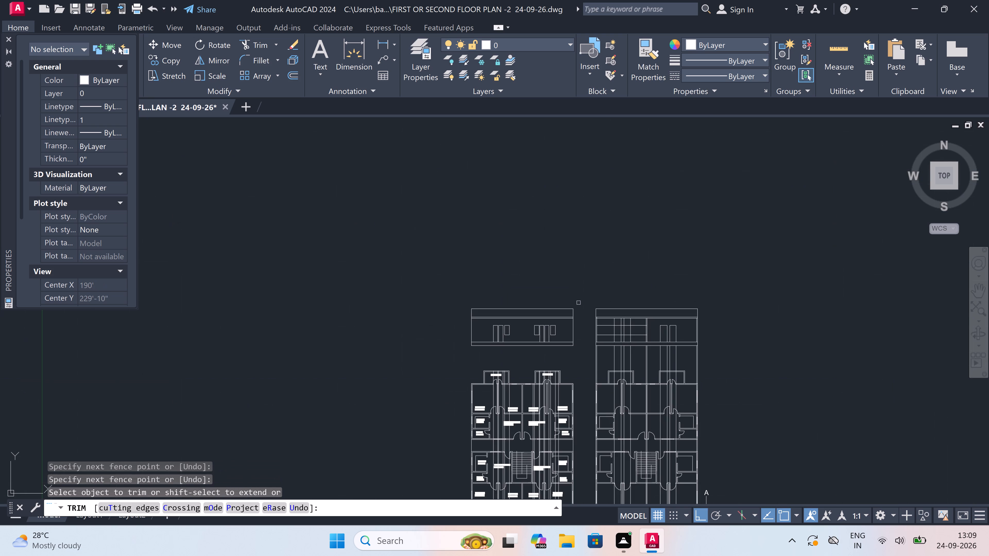
scroll(626, 326, "up", 4)
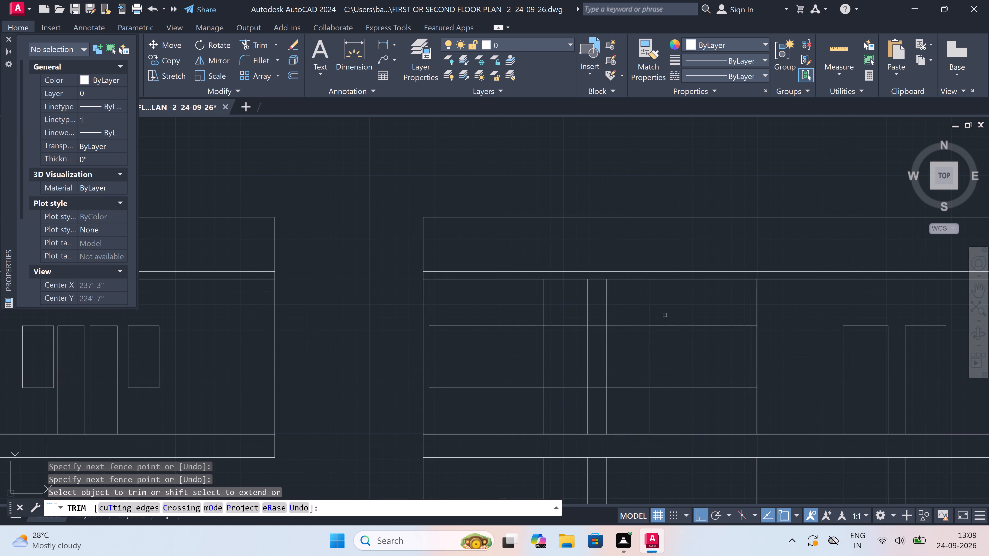
left_click(685, 311)
left_click_drag(678, 400, 680, 396)
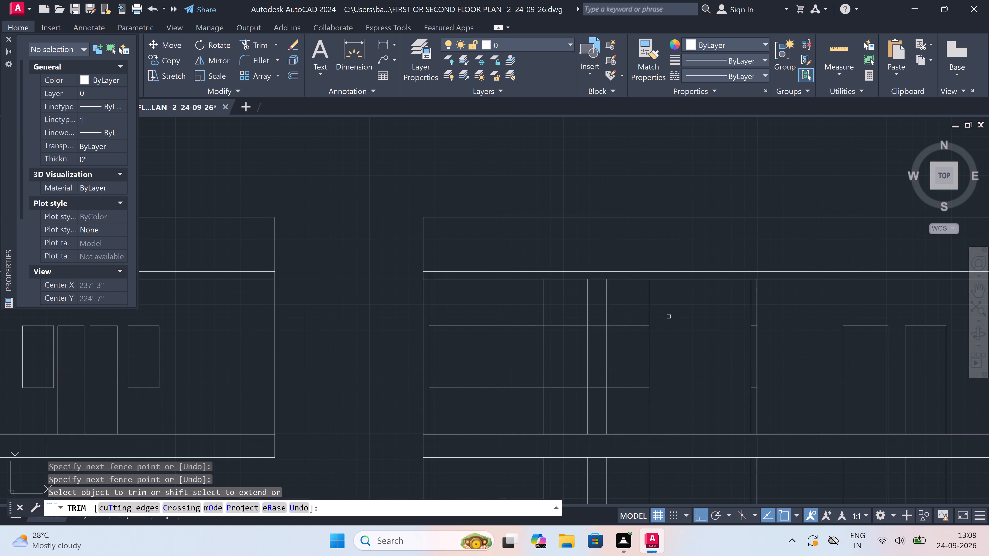
Trim the left bay's opening verticals between section A's roof slab and the head level line.
left_click(668, 303)
left_click(511, 299)
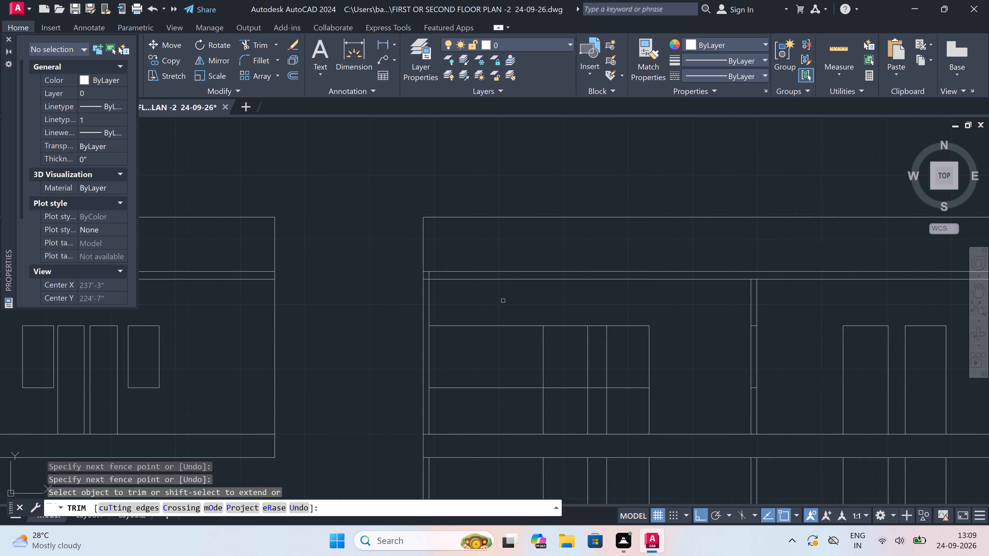
Trim the head and sill level lines between the left end wall and the first opening, and between the left bay's two openings.
left_click(503, 300)
left_click(500, 407)
left_click_drag(601, 397, 602, 393)
left_click(592, 305)
Trim the sill level line inside both openings of section A's left bay to leave full-height door outlines.
left_click_drag(564, 385, 565, 387)
left_click(563, 395)
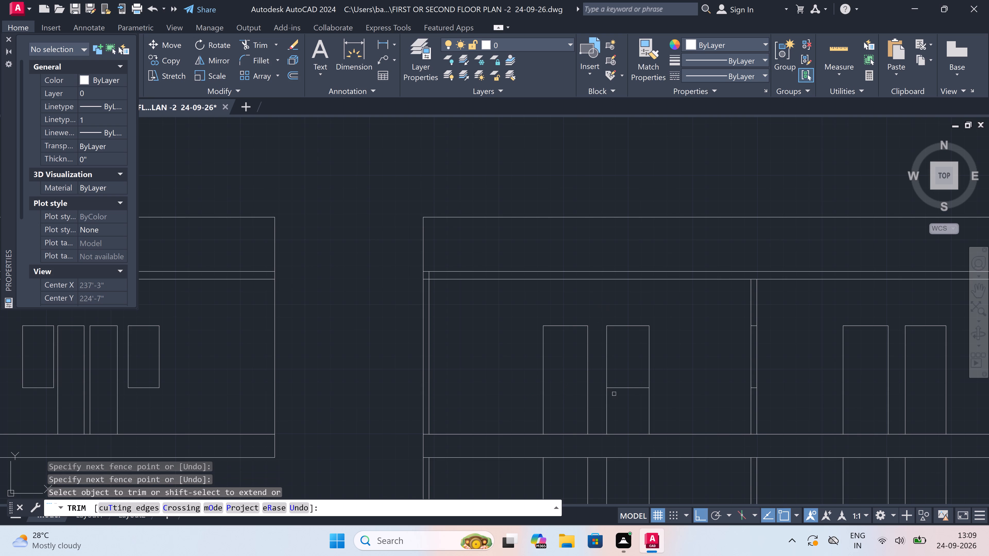
left_click(634, 393)
left_click(634, 367)
Trim the remaining head and sill line segments within the thickness of section A's central wall.
scroll(755, 363, "up", 3)
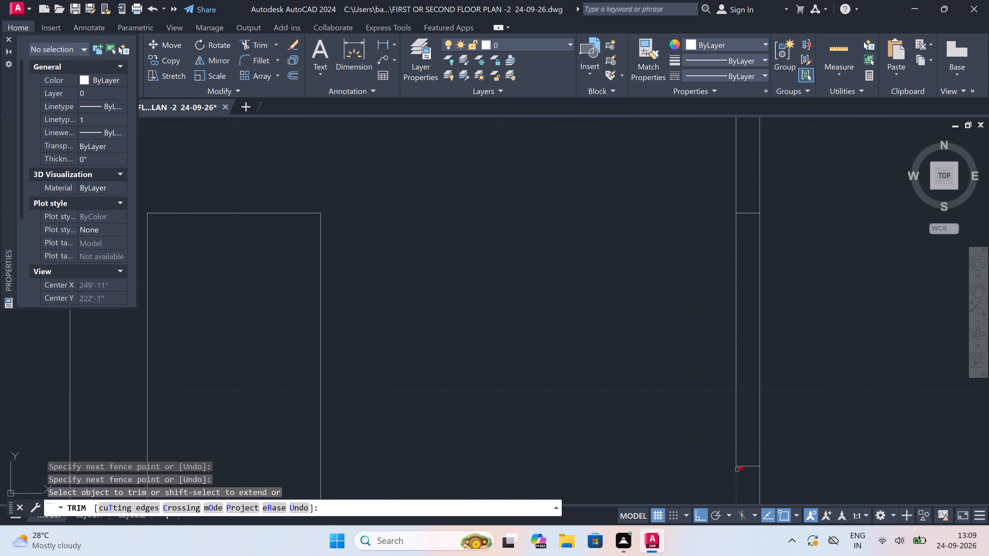
left_click_drag(743, 475, 744, 471)
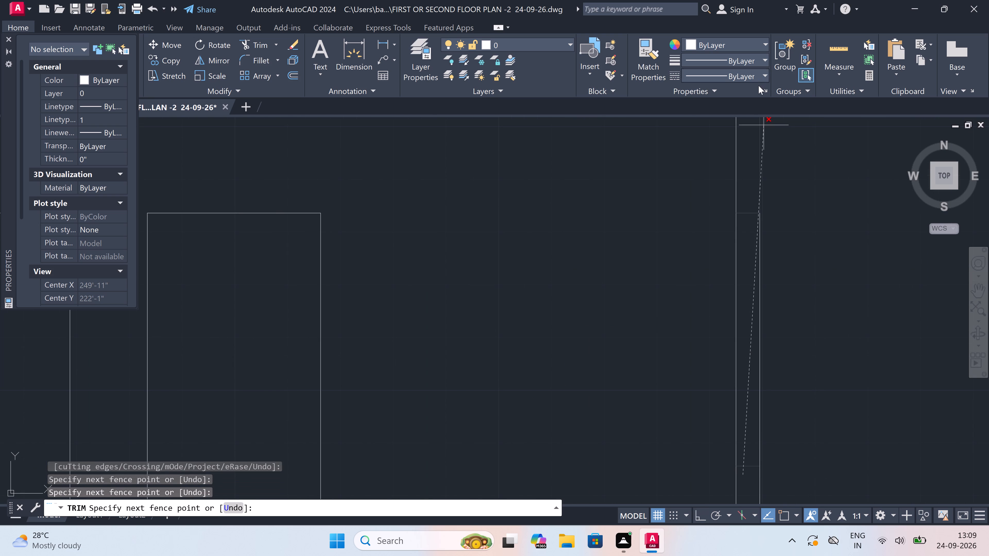
left_click(748, 142)
scroll(710, 184, "down", 4)
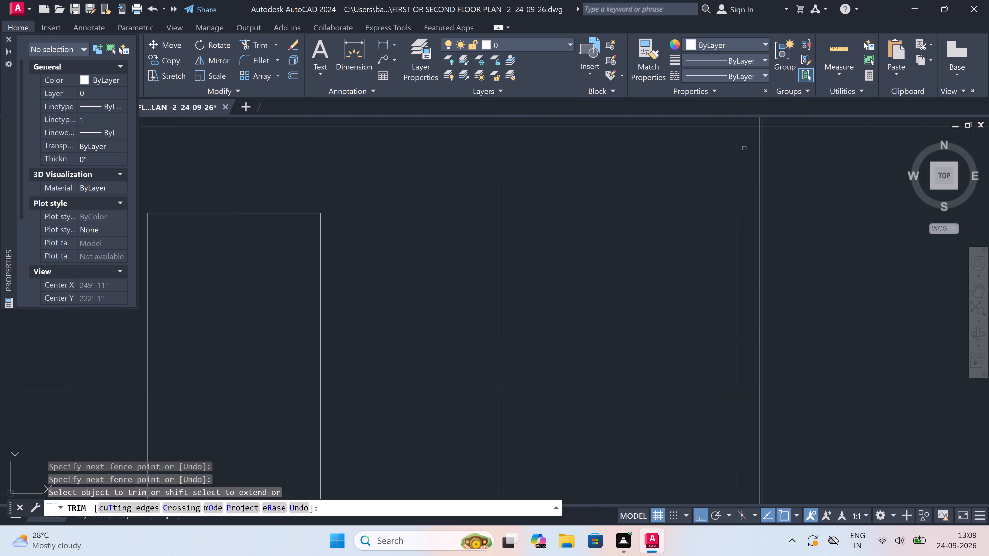
scroll(668, 204, "down", 3)
scroll(632, 192, "up", 4)
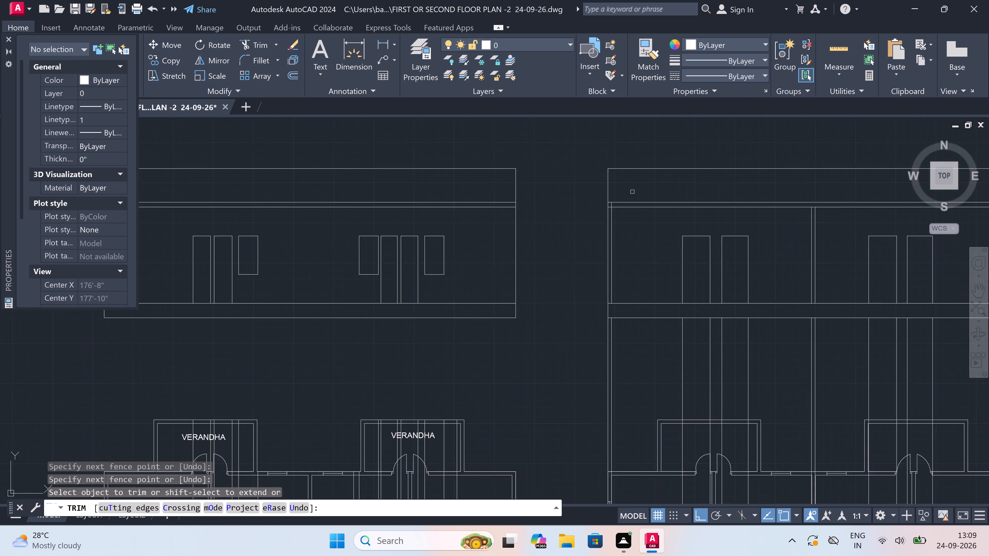
Trim the left end wall's inner line within the thickness of section A's roof slab.
scroll(590, 219, "up", 2)
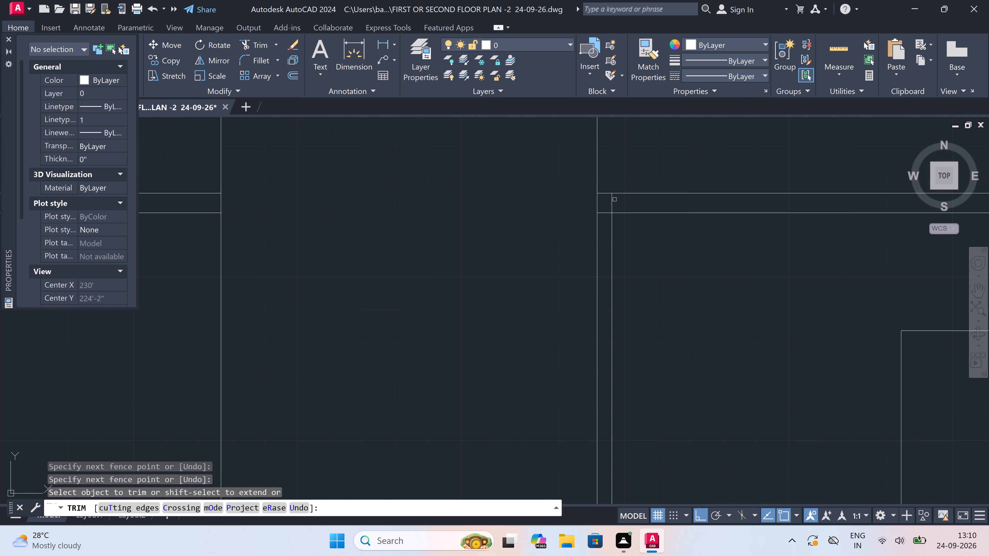
left_click(611, 197)
Trim the projected verticals in the gap between section A's base and the floor plan below it.
scroll(611, 197, "down", 3)
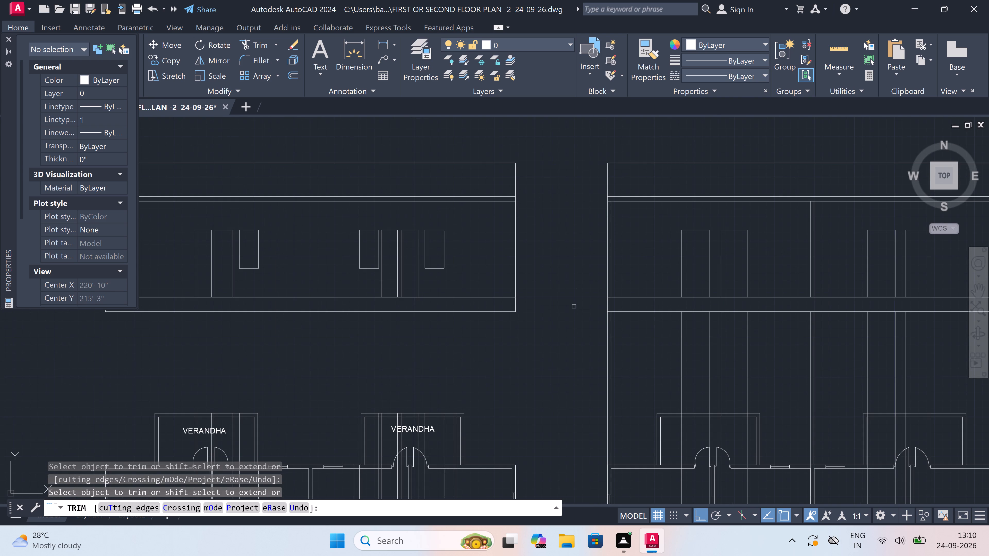
scroll(577, 334, "down", 2)
left_click(577, 334)
left_click(788, 336)
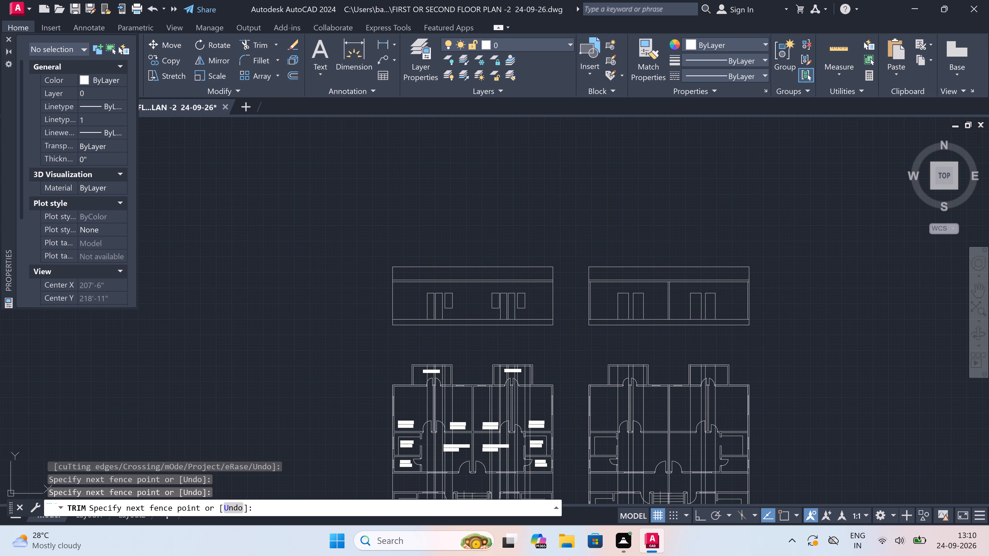
scroll(692, 278, "down", 5)
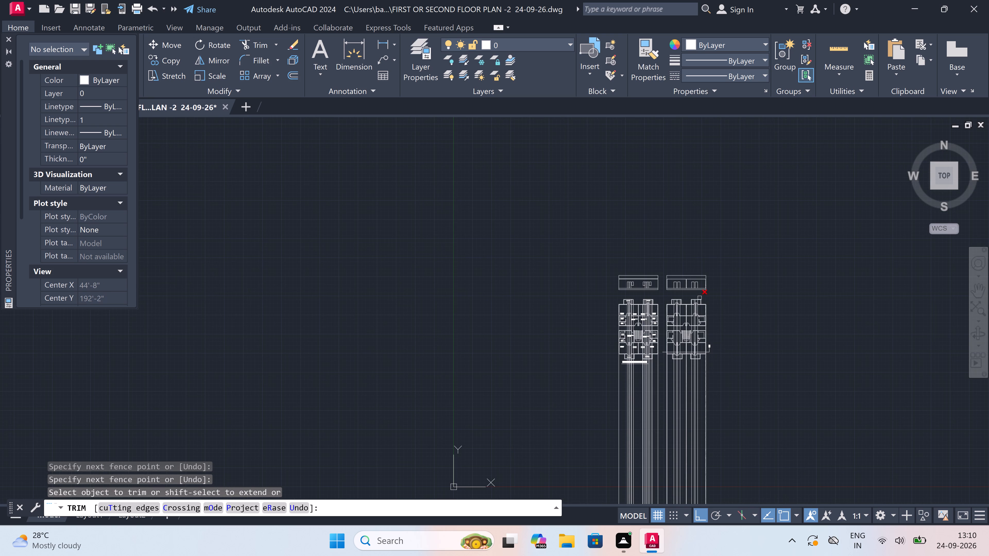
key("Escape")
Erase all remaining projection lines running through and below both floor plans.
scroll(750, 301, "down", 2)
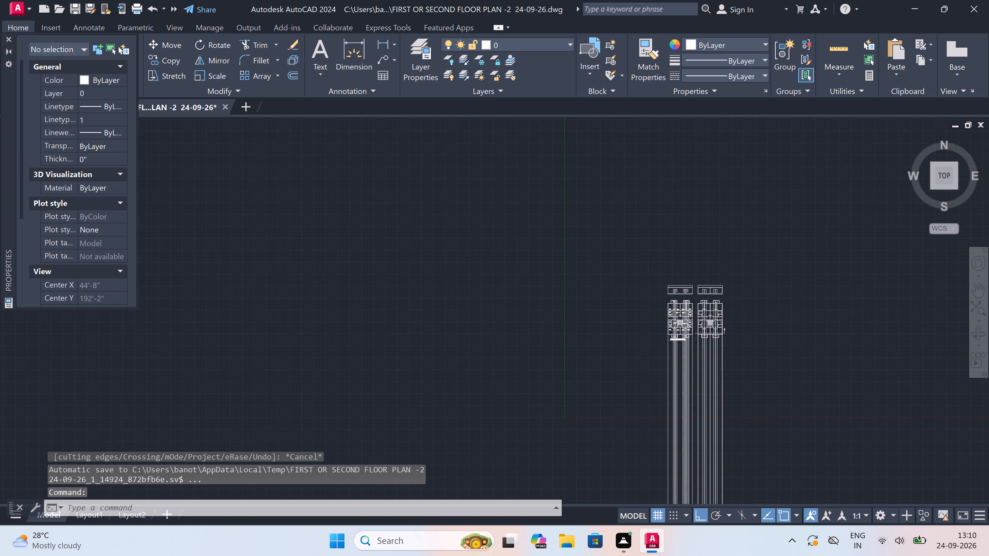
scroll(743, 345, "up", 3)
left_click_drag(719, 312, 720, 306)
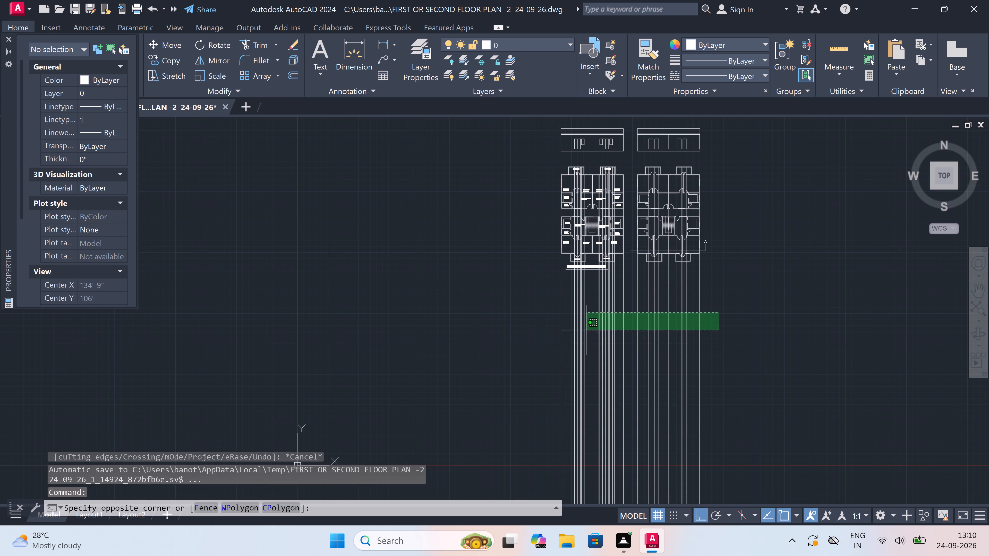
left_click(473, 357)
key("Delete")
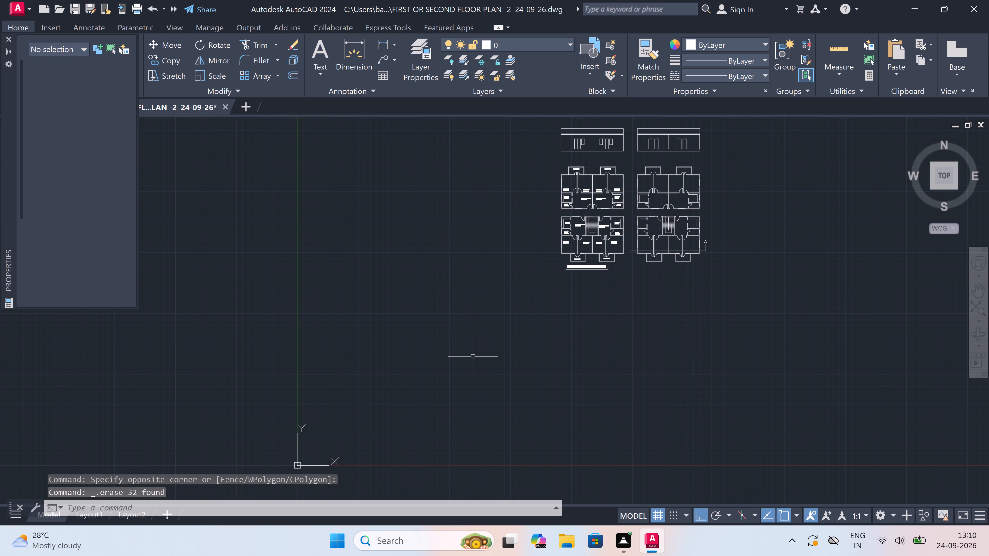
Draw a vertical line between the elevation's left pair of doors, from the floor line up to the roof slab's underside.
scroll(543, 264, "down", 3)
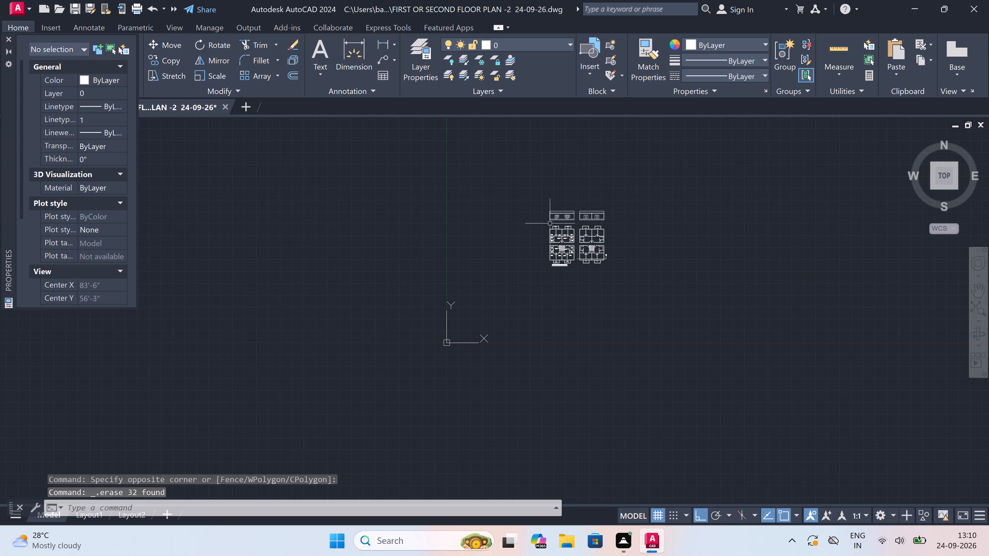
scroll(553, 215, "up", 3)
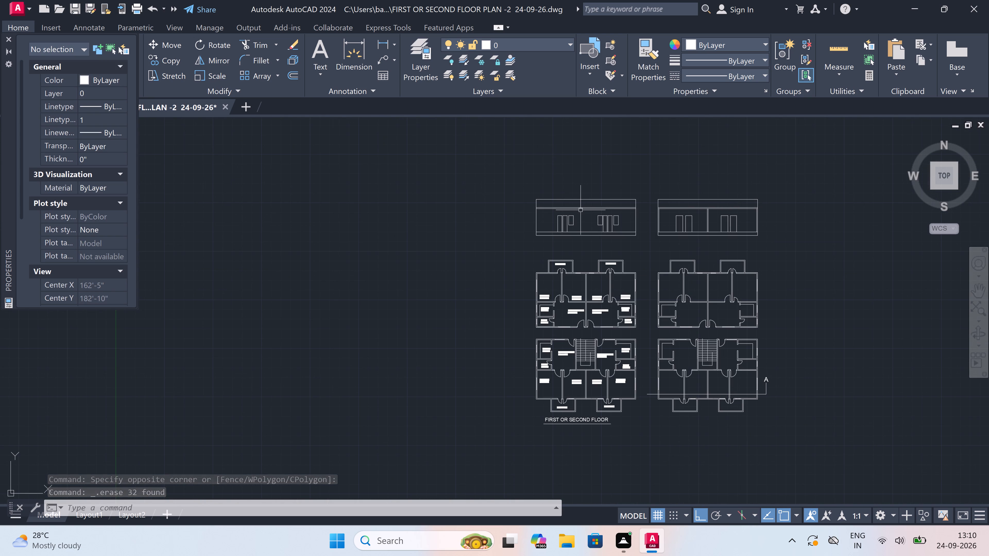
scroll(580, 210, "up", 3)
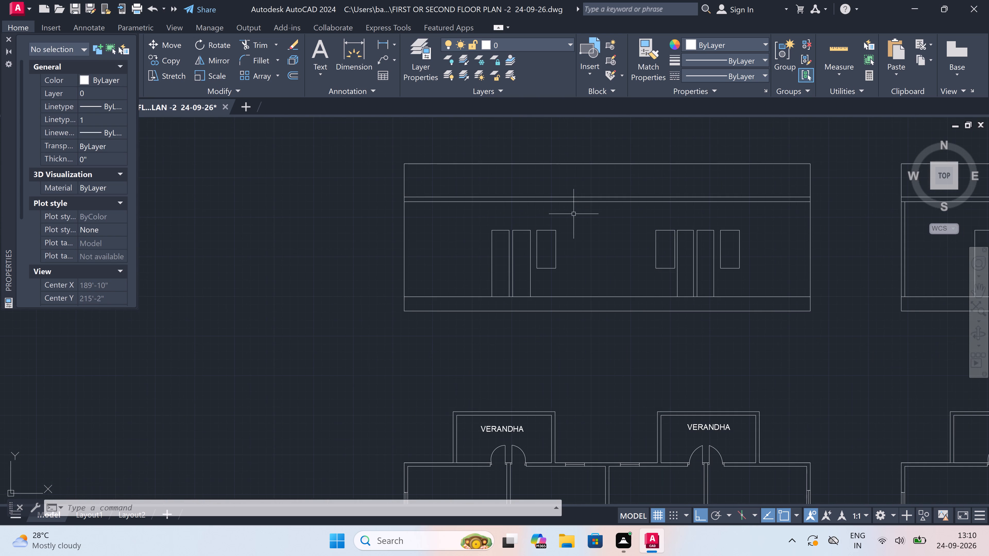
type("l")
key("space")
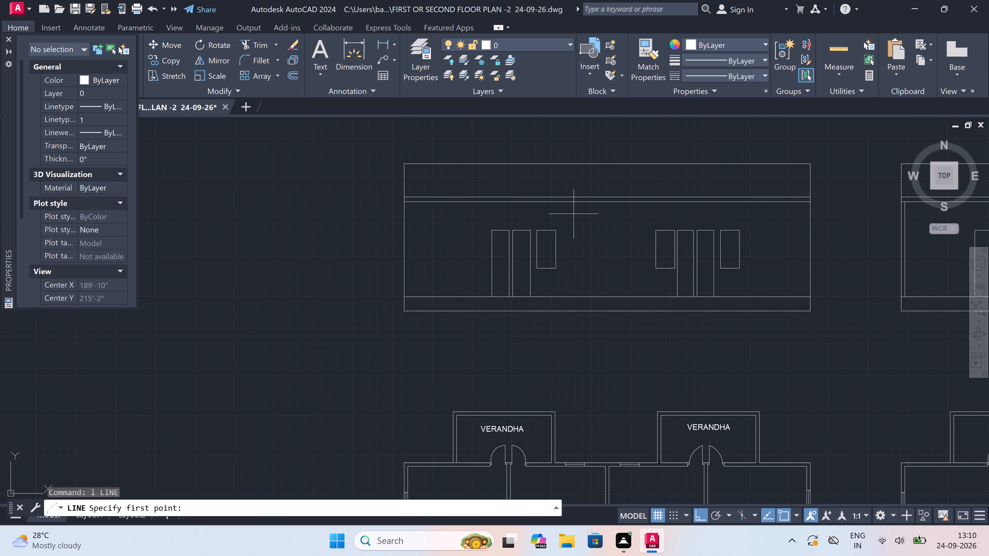
scroll(511, 202, "up", 2)
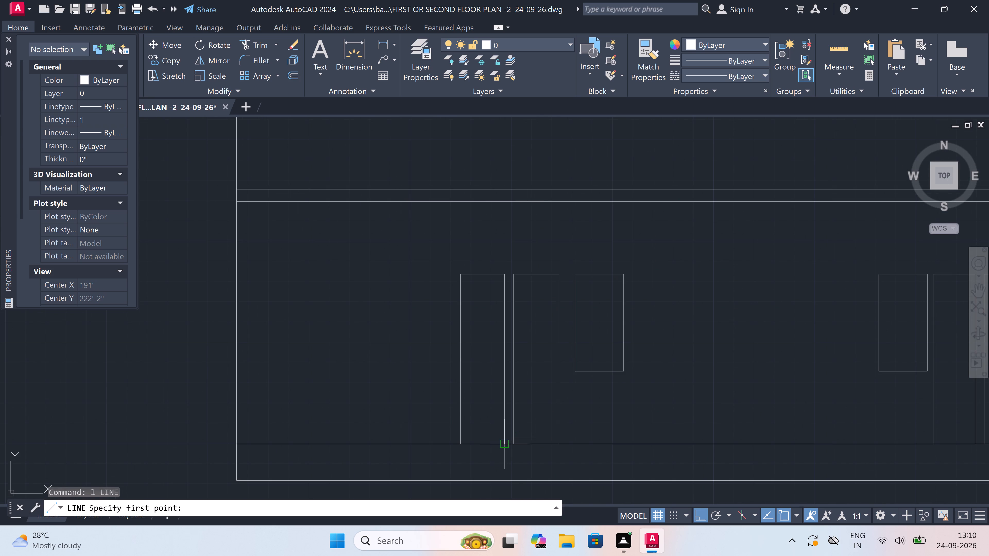
scroll(507, 442, "up", 3)
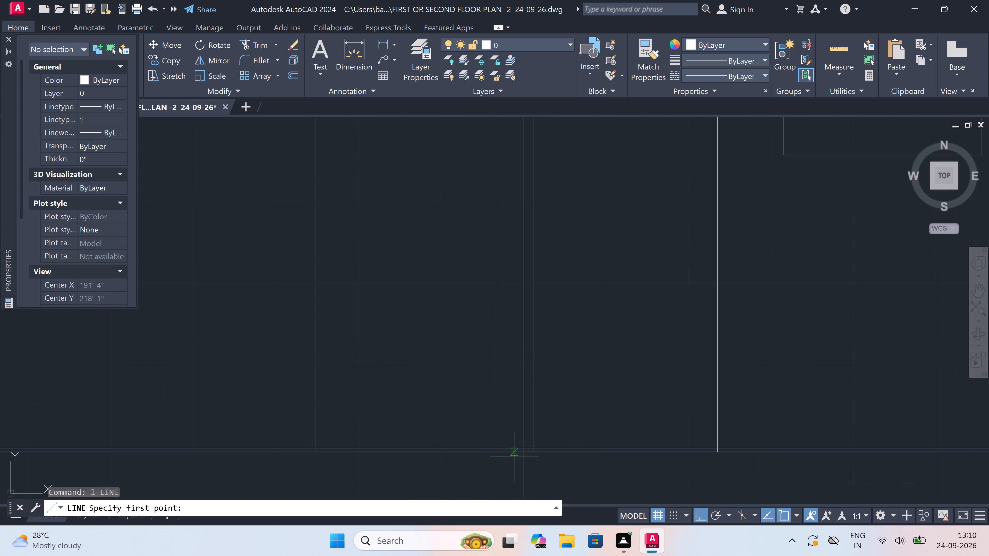
left_click(515, 453)
scroll(525, 381, "down", 4)
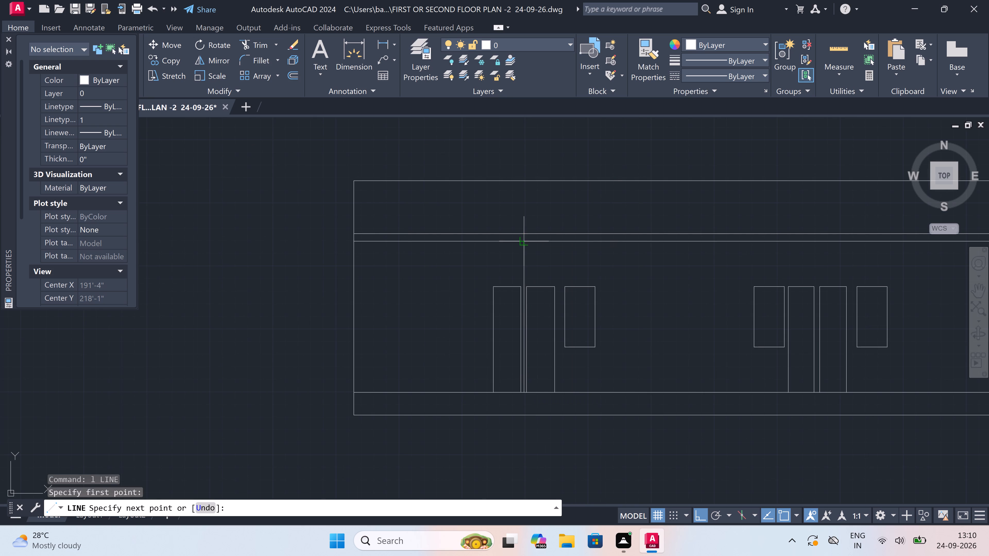
left_click(522, 244)
key("Escape")
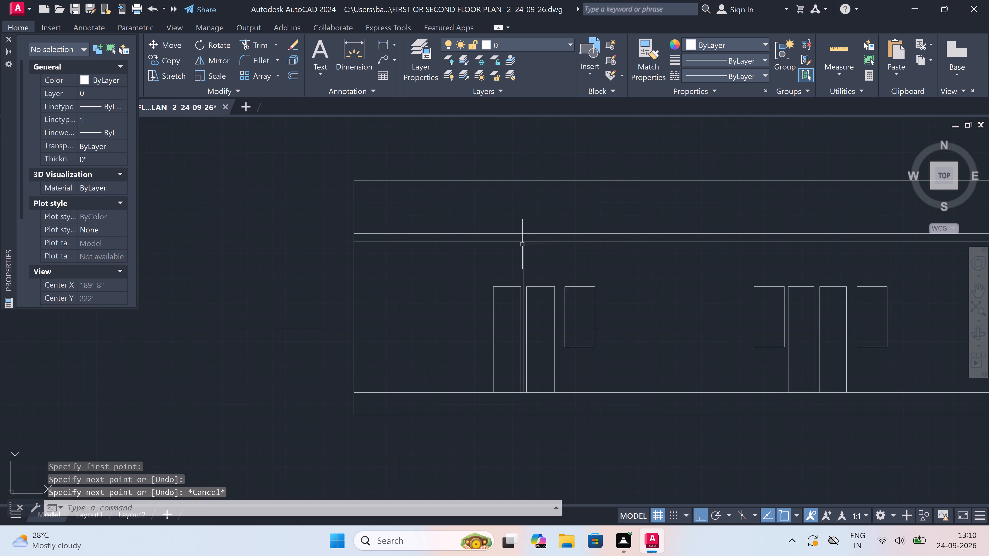
Draw a vertical line between the elevation's right pair of doors, from the floor line up to the roof slab's underside.
key("space")
scroll(533, 245, "down", 4)
scroll(546, 422, "up", 2)
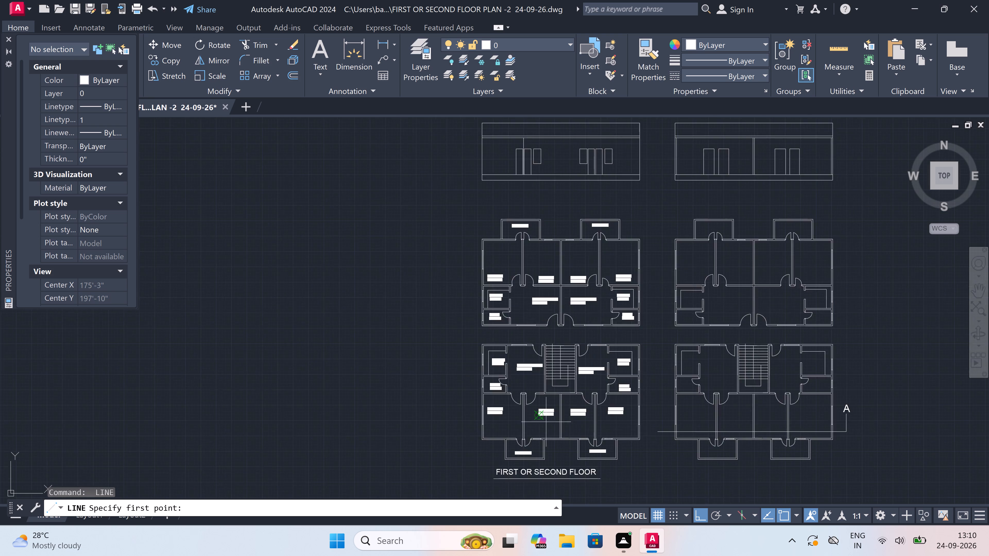
scroll(592, 286, "down", 3)
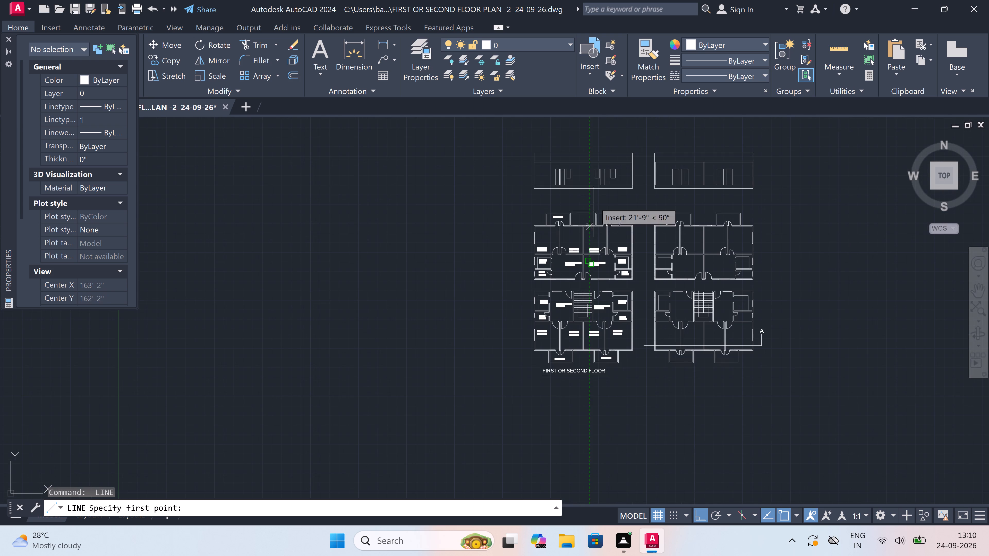
scroll(608, 153, "up", 3)
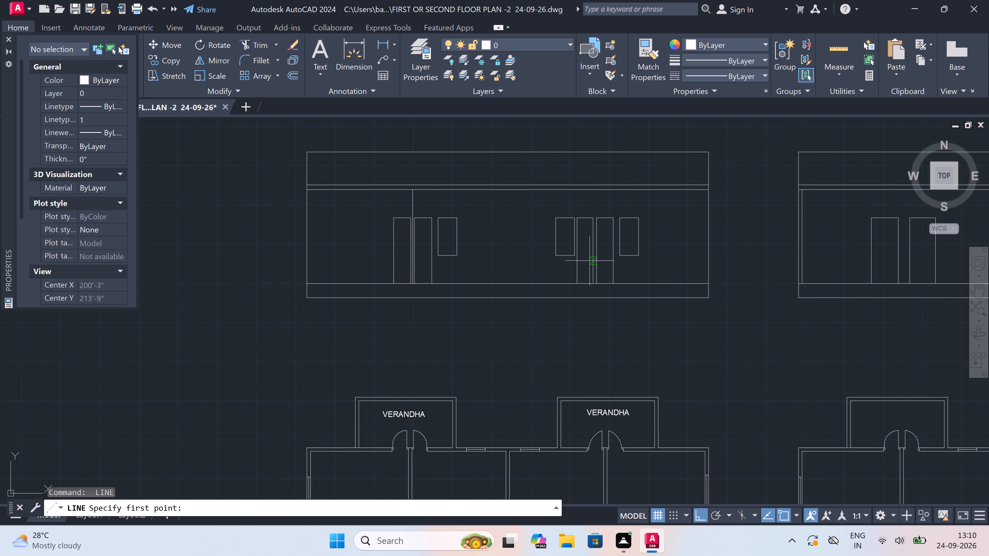
scroll(600, 242, "up", 3)
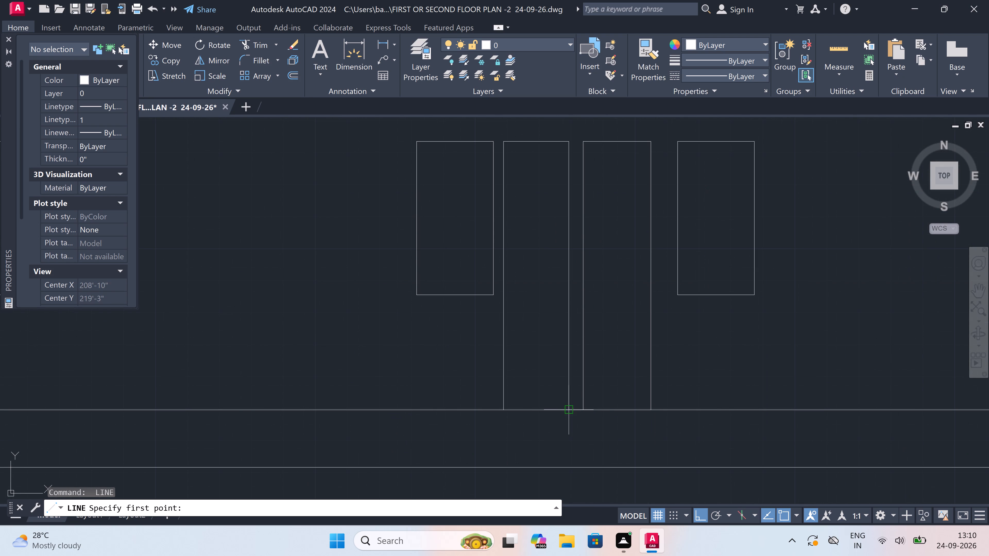
scroll(573, 406, "up", 3)
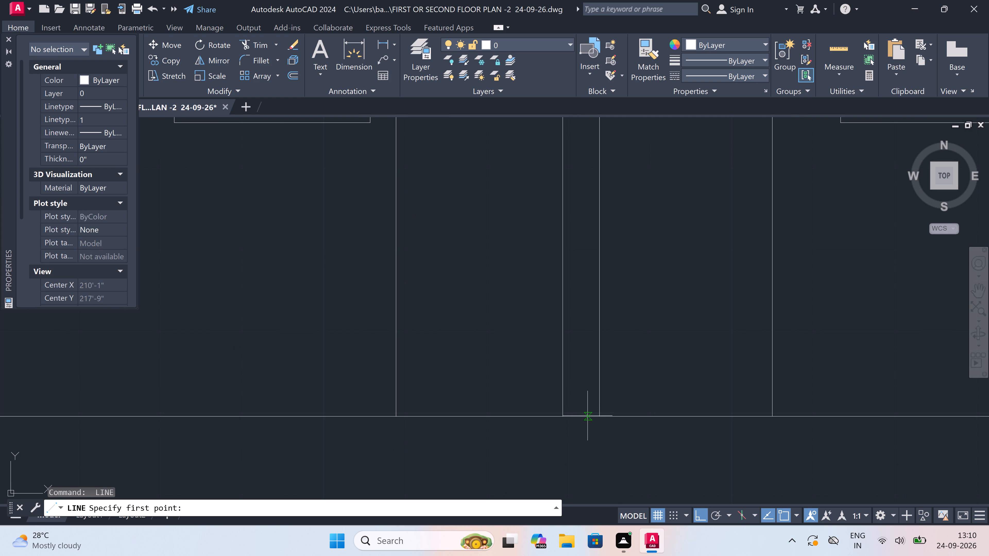
left_click(581, 418)
scroll(599, 306, "down", 4)
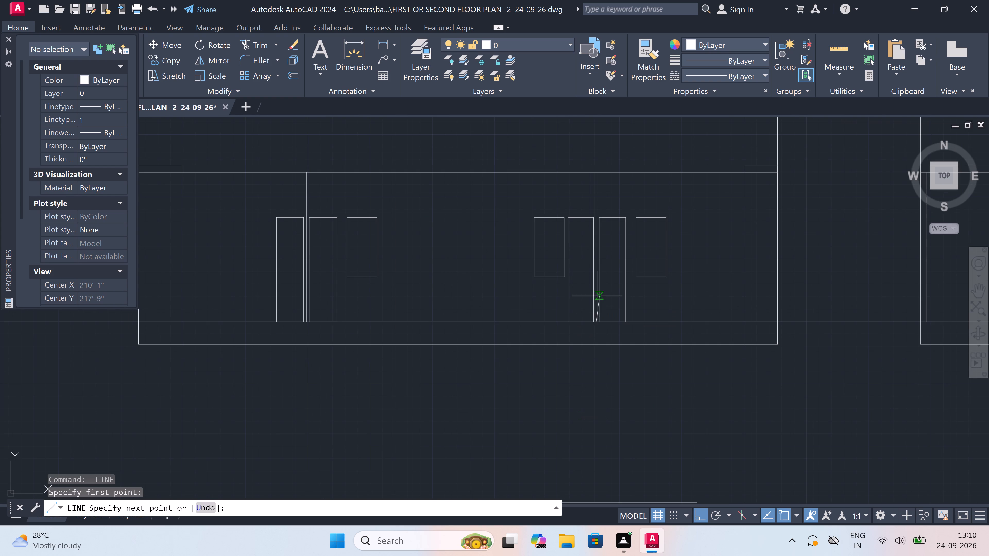
scroll(594, 162, "up", 3)
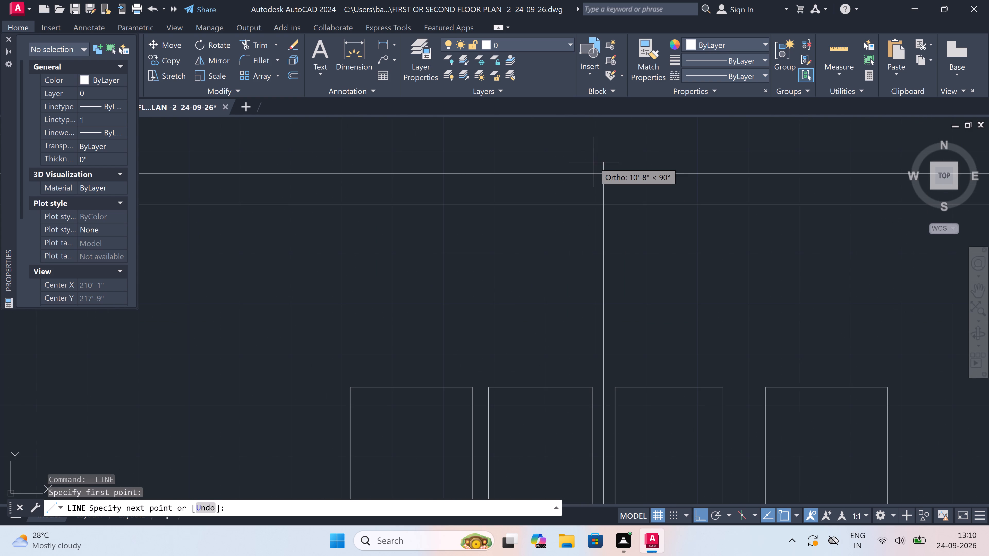
left_click(602, 206)
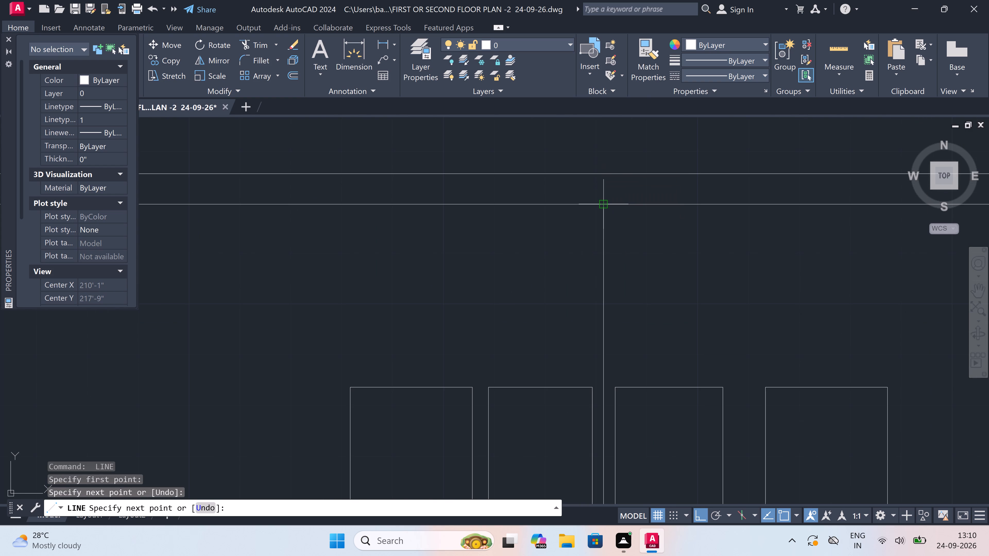
key("Escape")
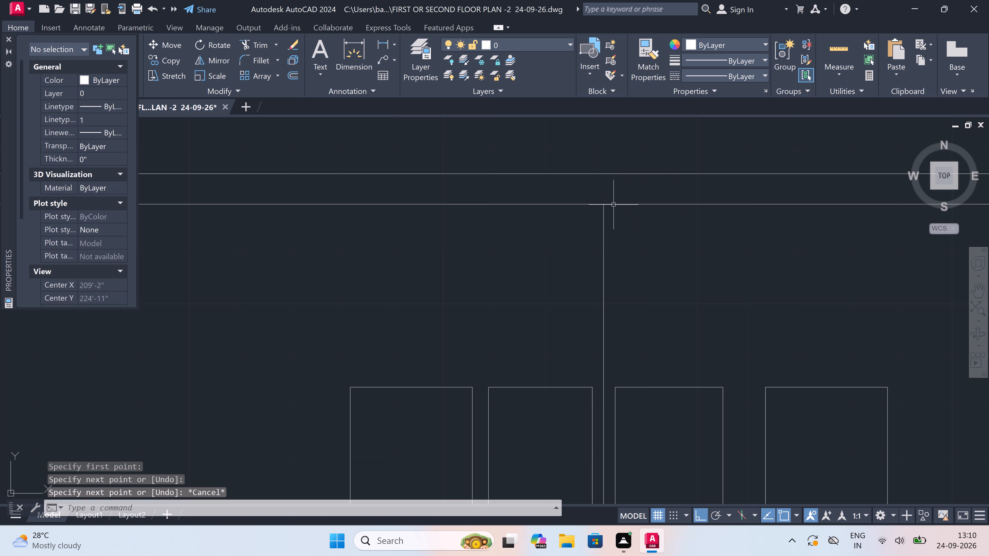
Draw a vertical centre line at the elevation's midpoint, from the floor line up to the roof slab's underside.
scroll(652, 220, "down", 7)
scroll(646, 210, "up", 1)
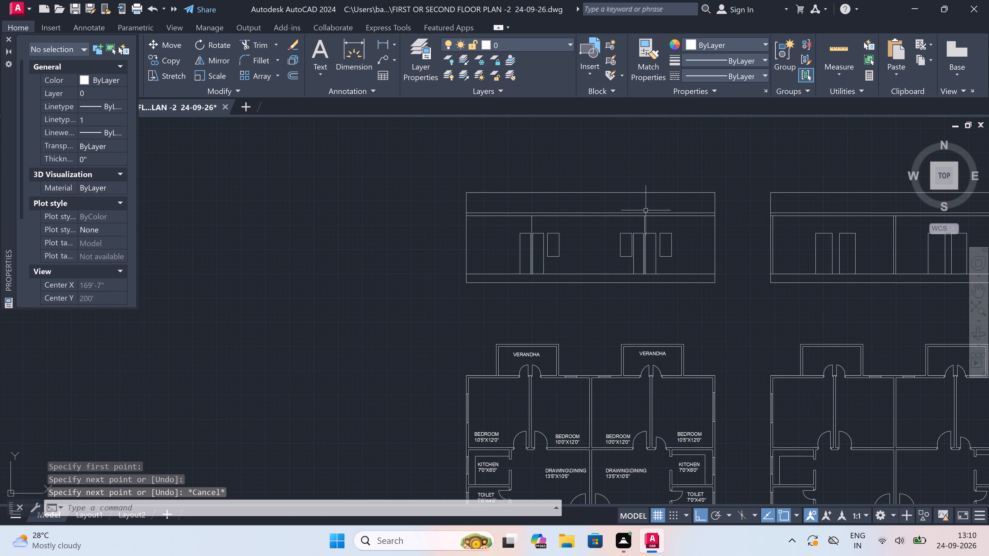
scroll(646, 210, "down", 3)
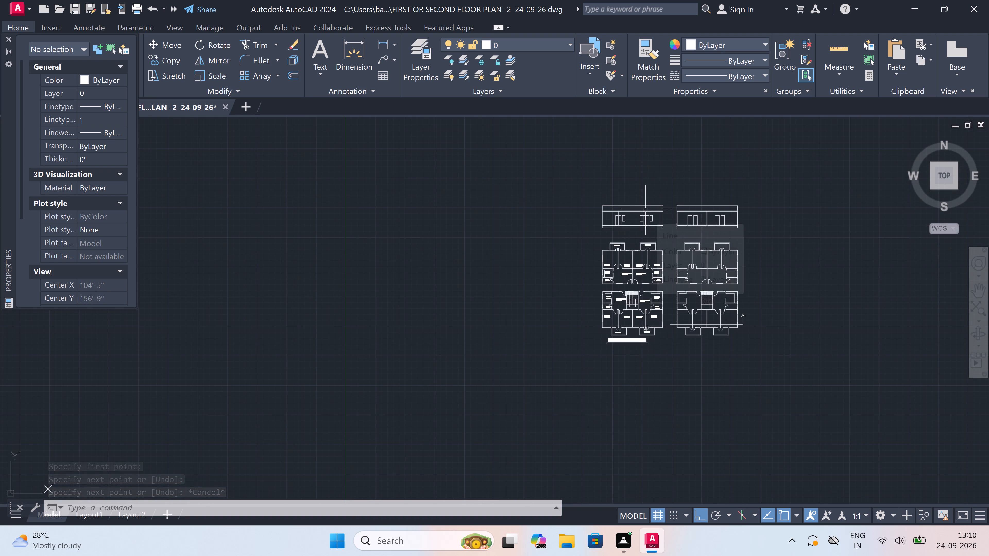
scroll(642, 211, "up", 3)
scroll(595, 211, "up", 2)
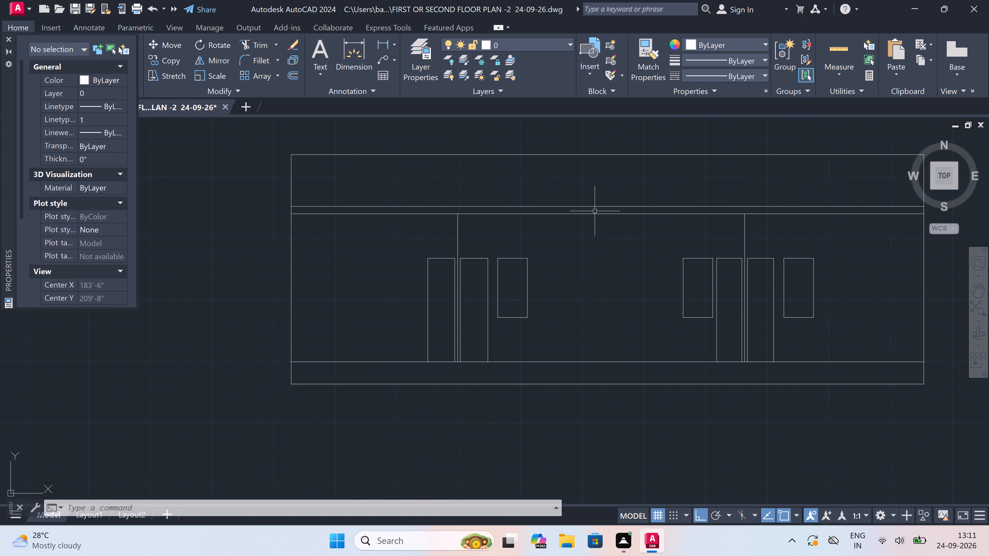
type("l")
key("space")
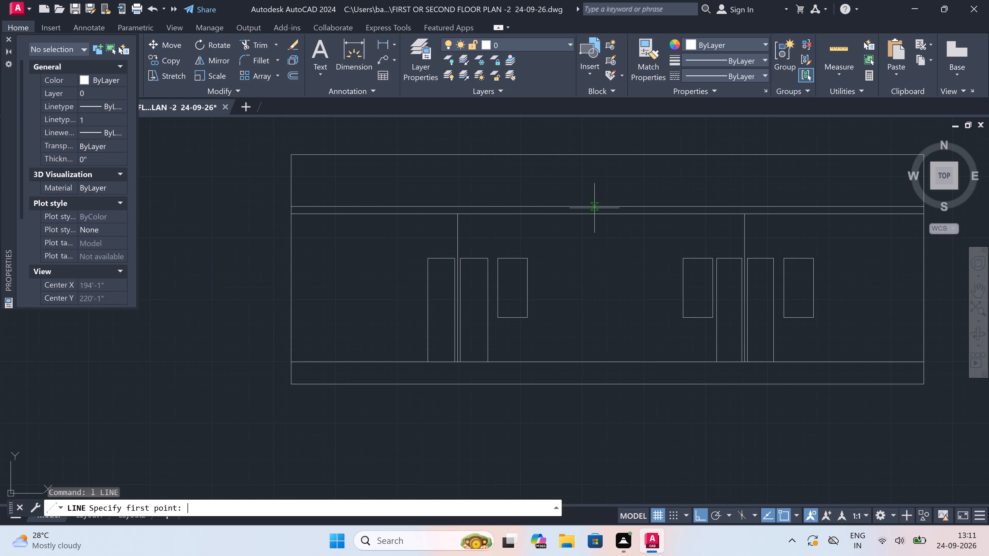
scroll(595, 204, "down", 3)
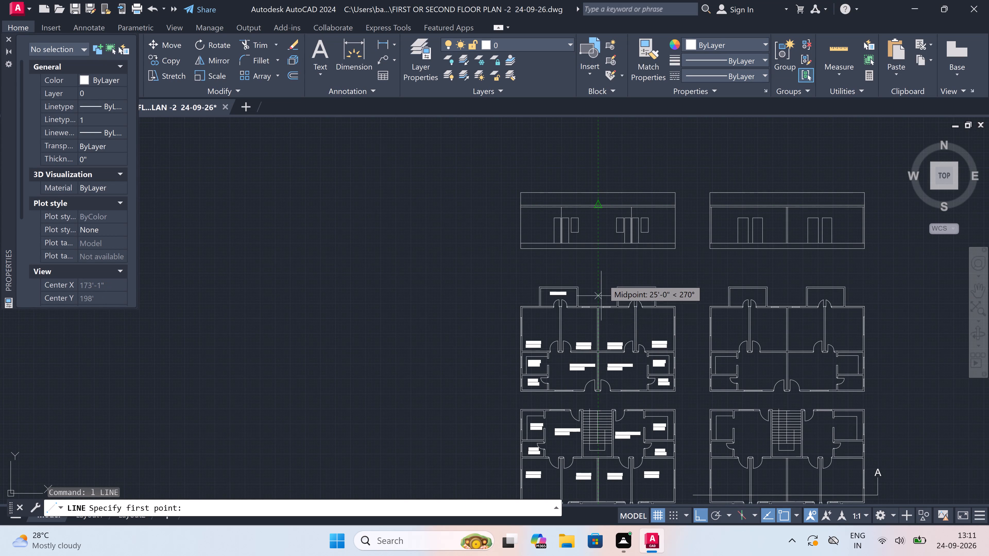
left_click(599, 240)
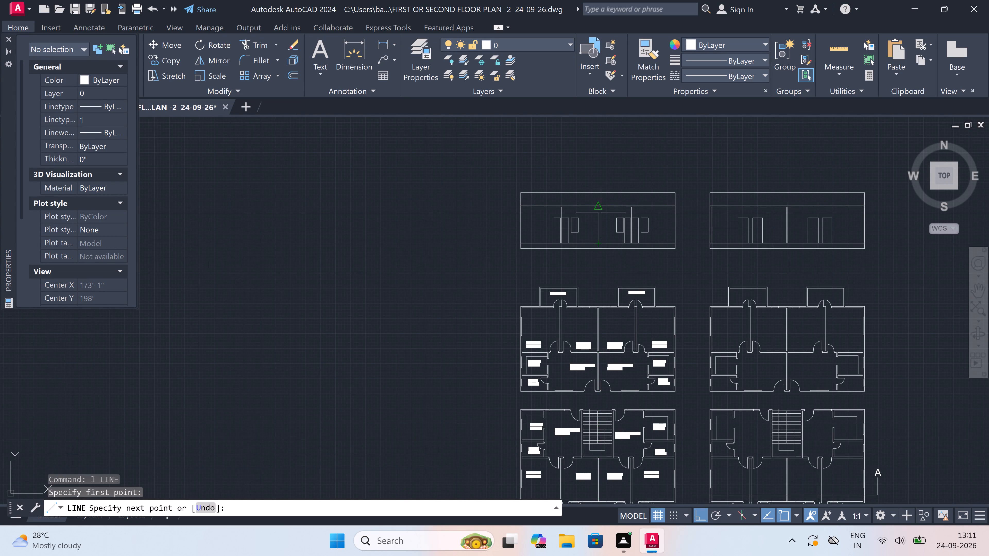
scroll(601, 212, "up", 4)
left_click(578, 179)
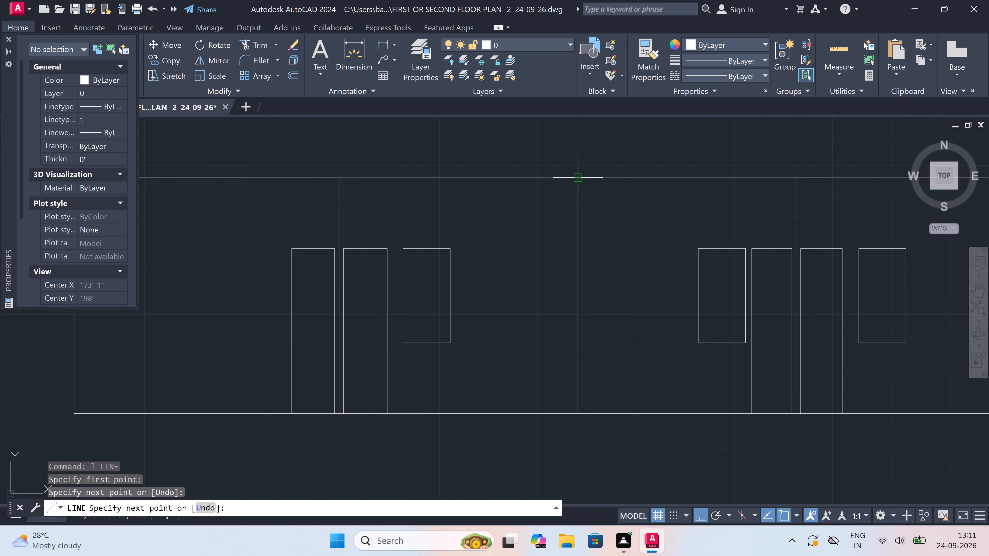
key("Escape")
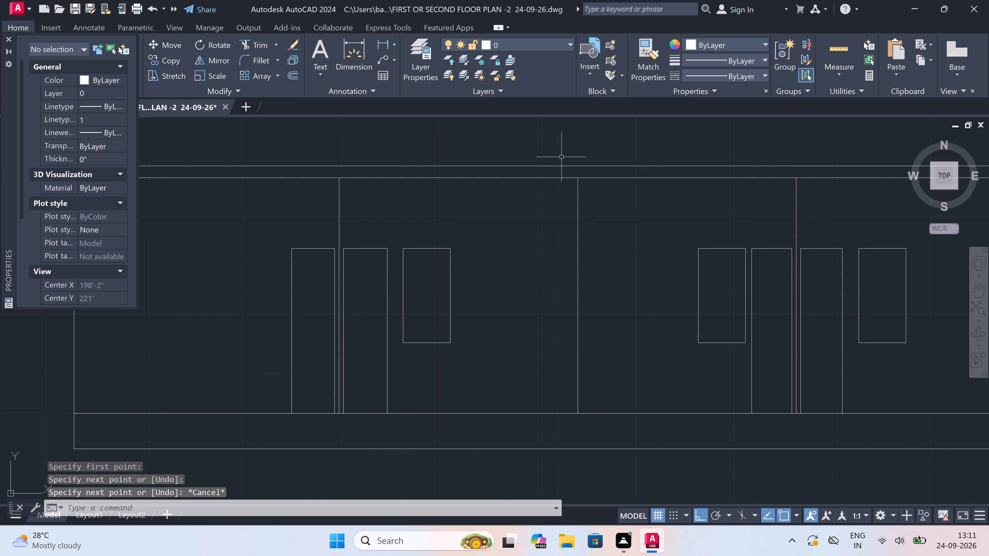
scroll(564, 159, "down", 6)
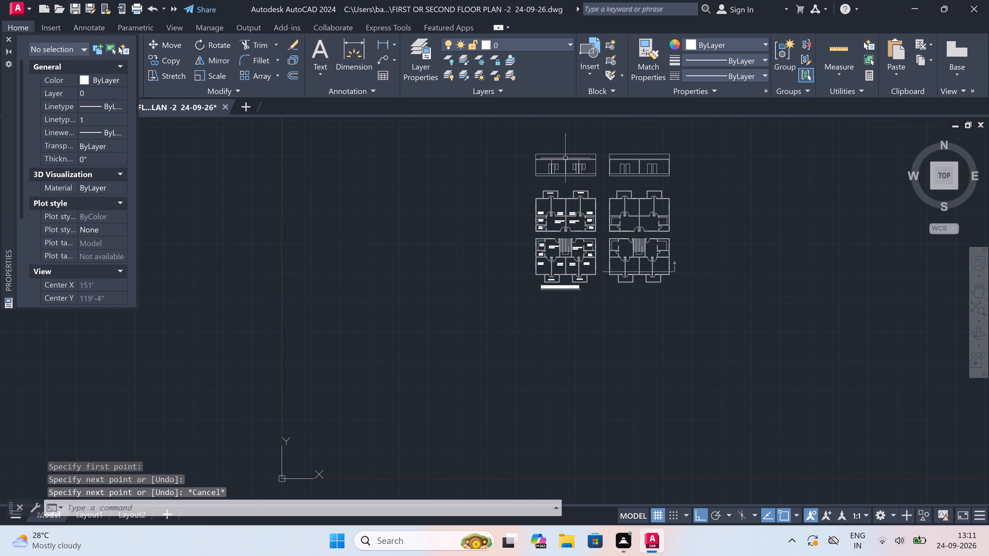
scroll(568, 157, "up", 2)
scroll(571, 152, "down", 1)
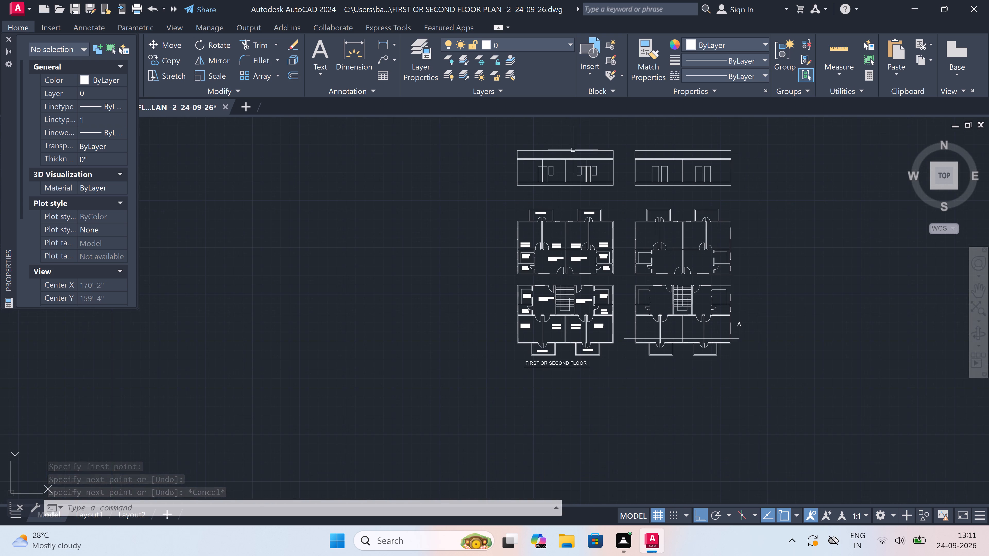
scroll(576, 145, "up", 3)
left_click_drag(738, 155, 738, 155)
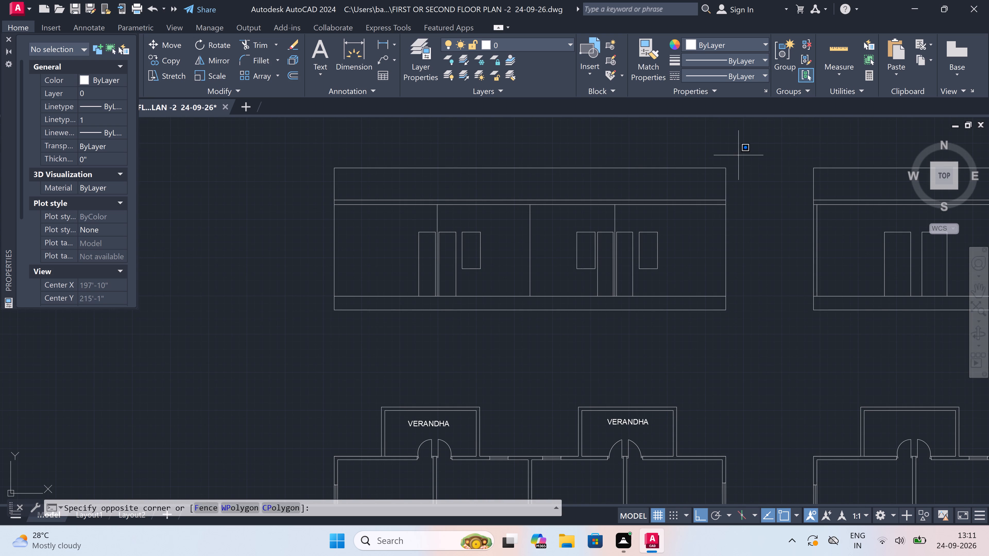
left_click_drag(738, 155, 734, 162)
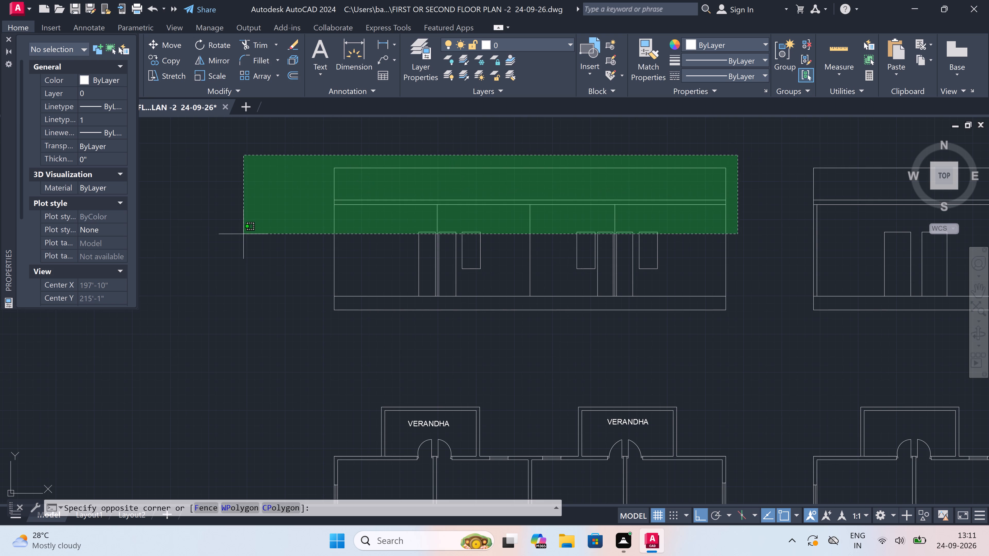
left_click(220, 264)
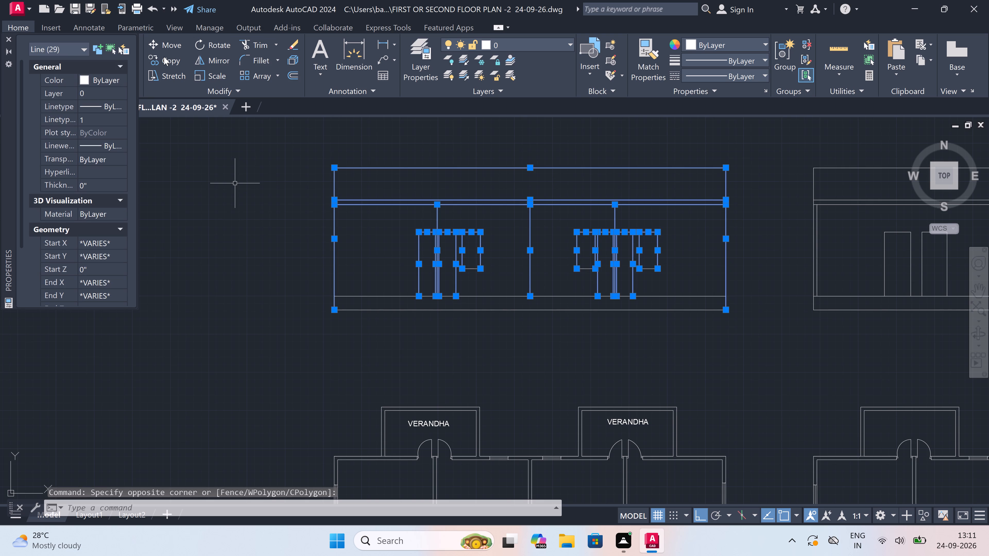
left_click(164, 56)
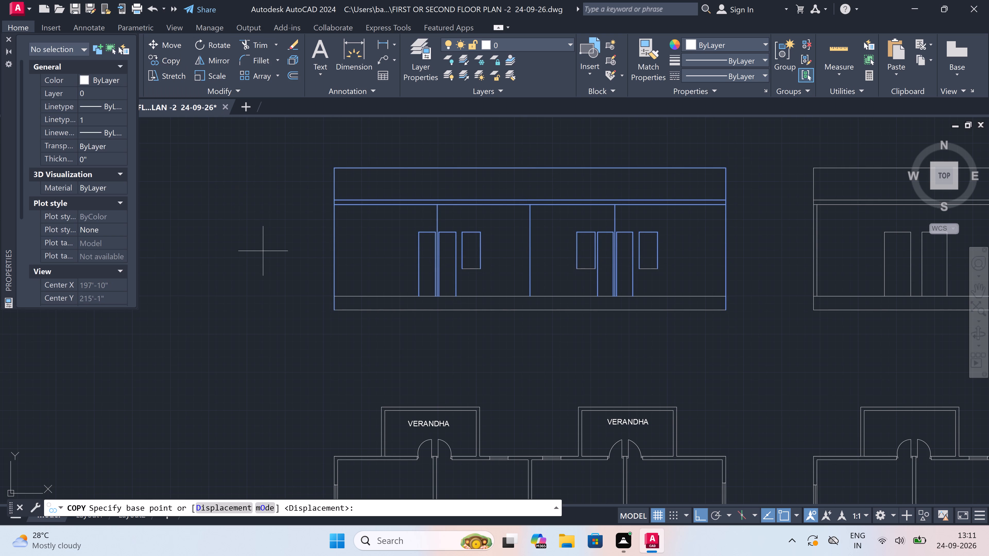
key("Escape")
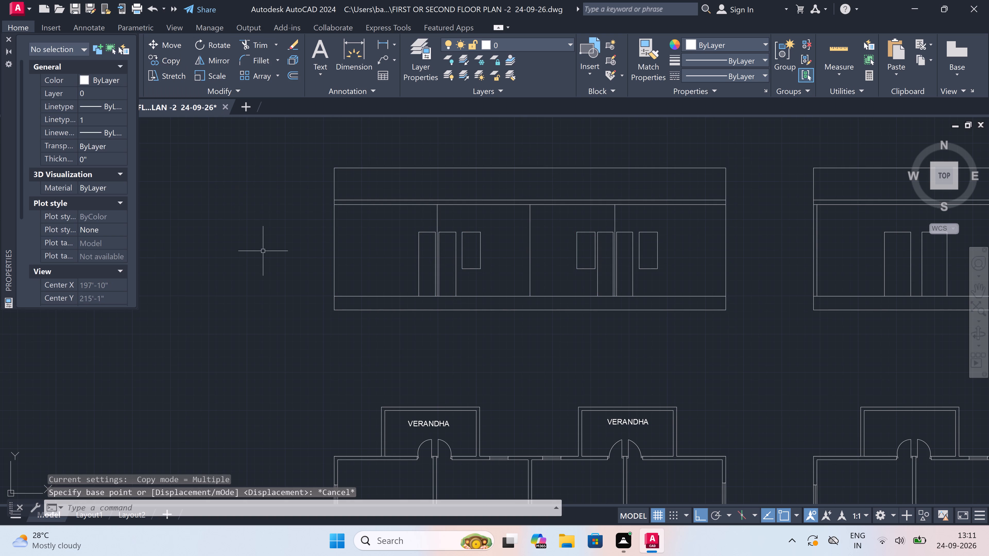
Draw a line outline around the elevation's lower part, starting 3' out from its lower-left corner, about 6' high, and returning to the lower-right corner.
type("l")
key("space")
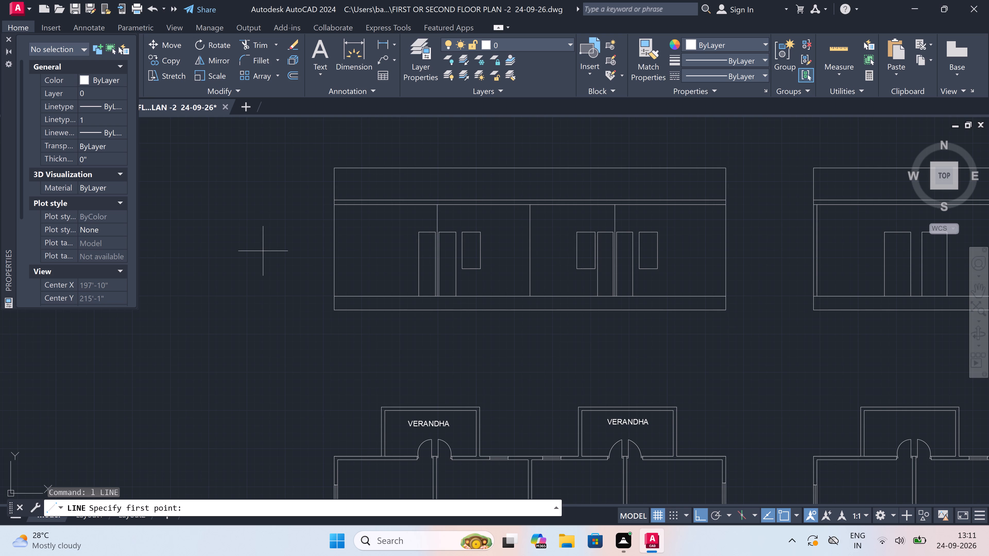
left_click(335, 312)
type("3'")
key("space")
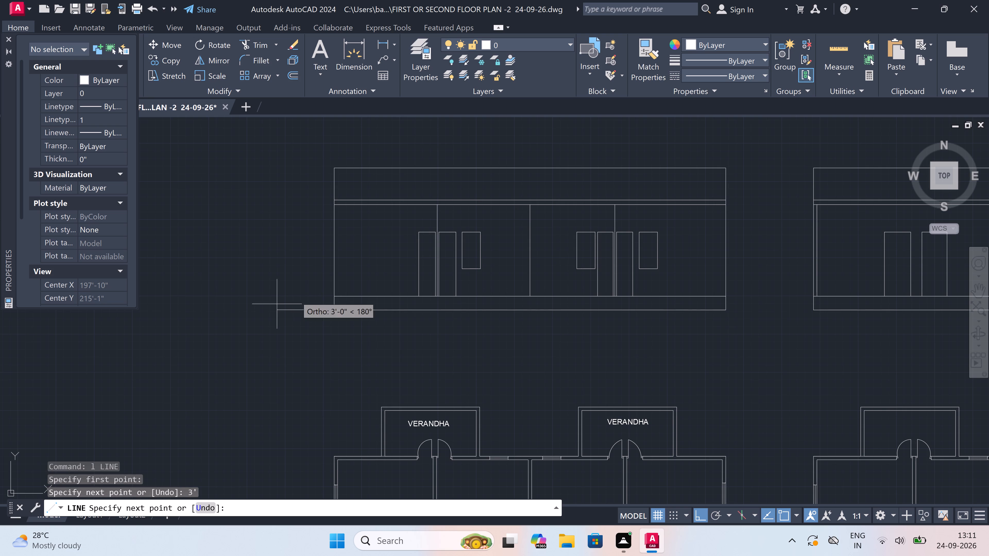
left_click(310, 254)
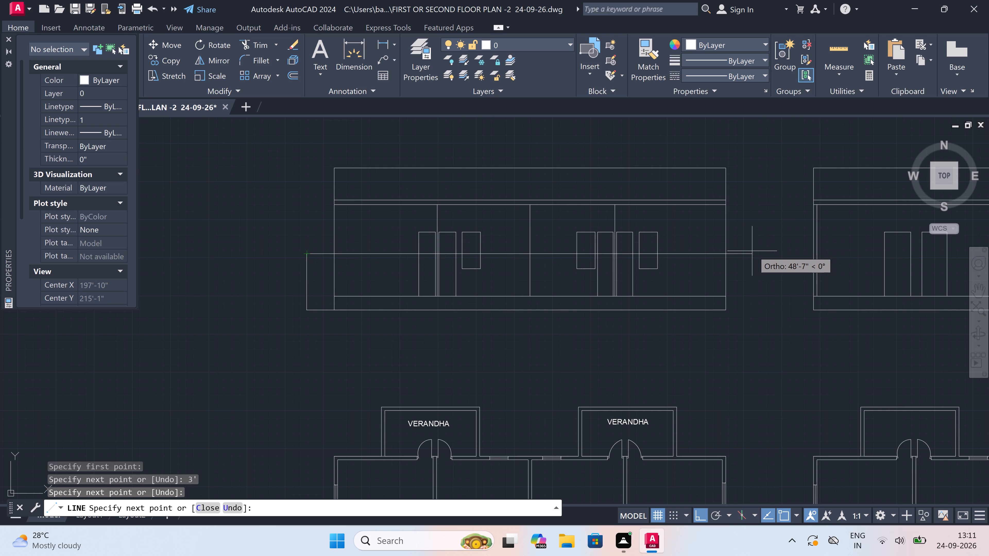
left_click_drag(755, 251, 758, 256)
scroll(751, 303, "up", 2)
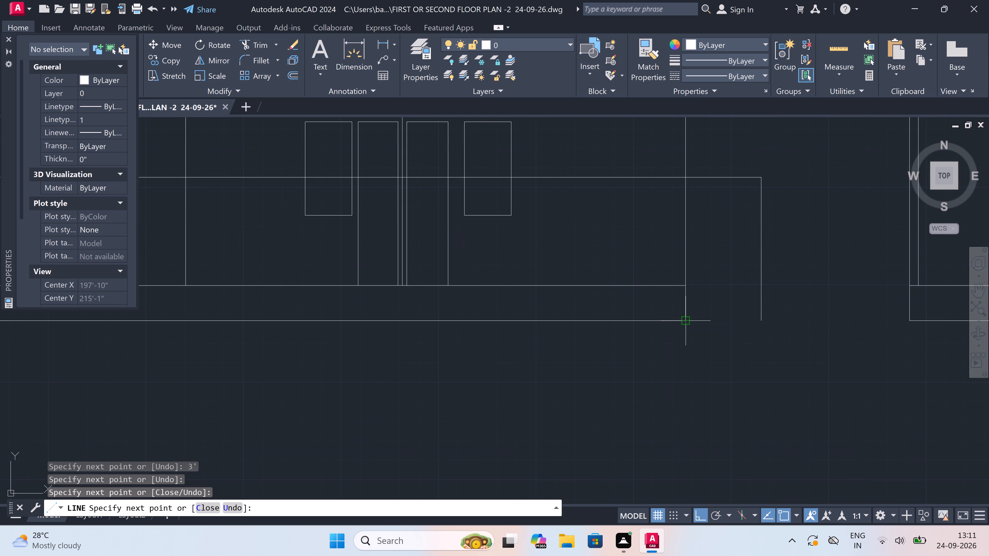
left_click(765, 318)
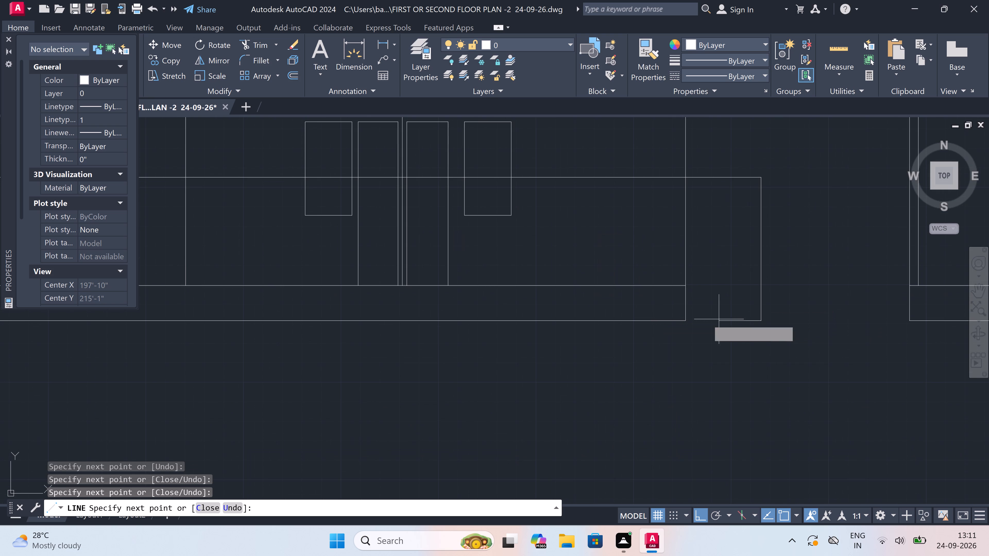
left_click(682, 320)
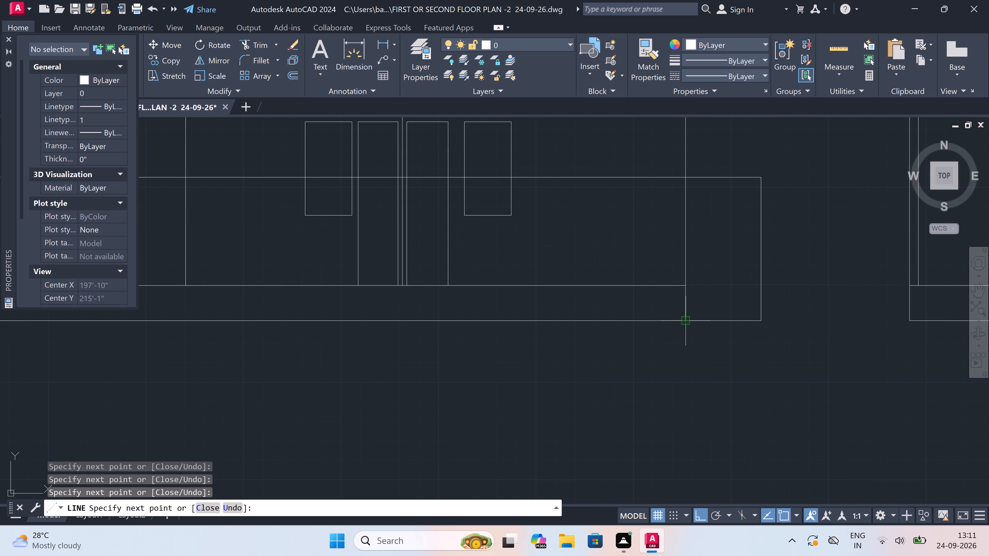
key("Escape")
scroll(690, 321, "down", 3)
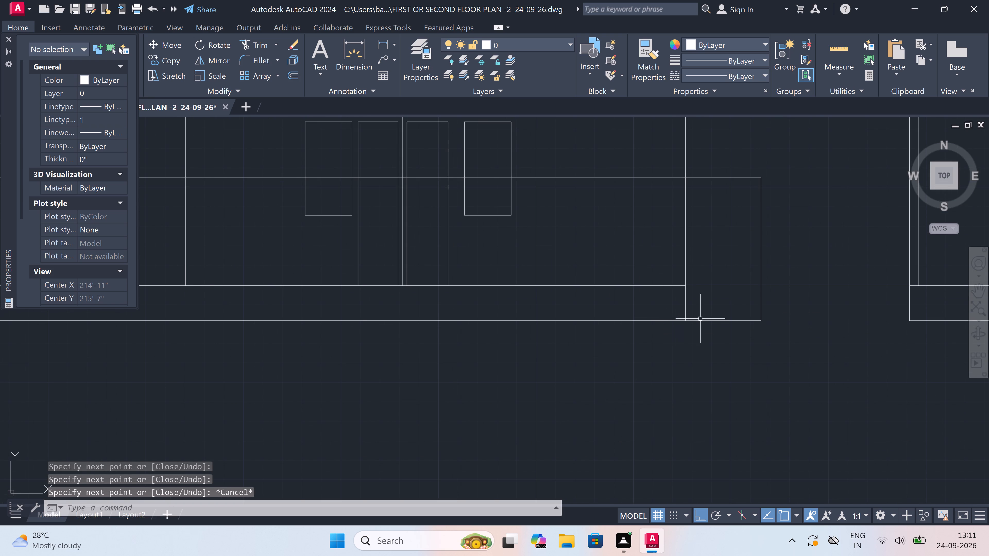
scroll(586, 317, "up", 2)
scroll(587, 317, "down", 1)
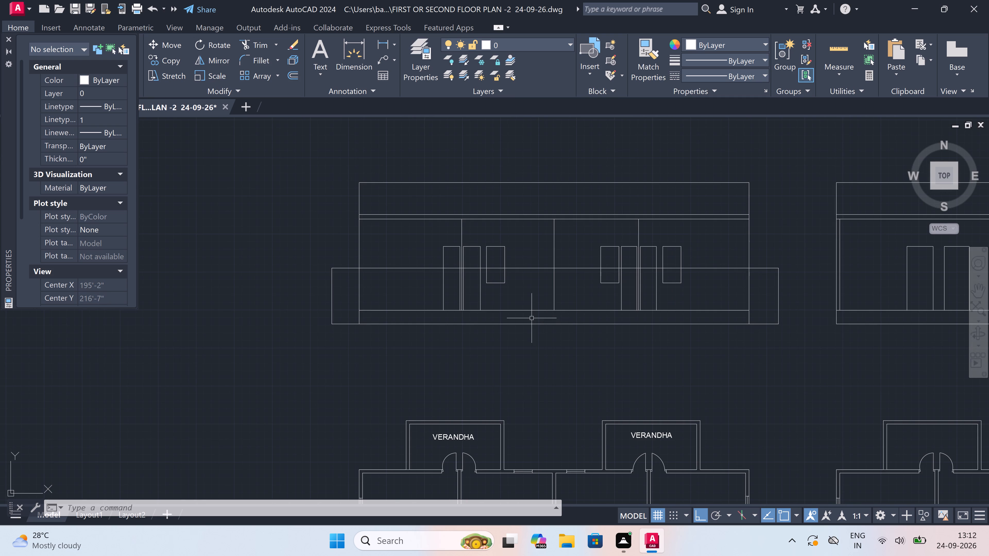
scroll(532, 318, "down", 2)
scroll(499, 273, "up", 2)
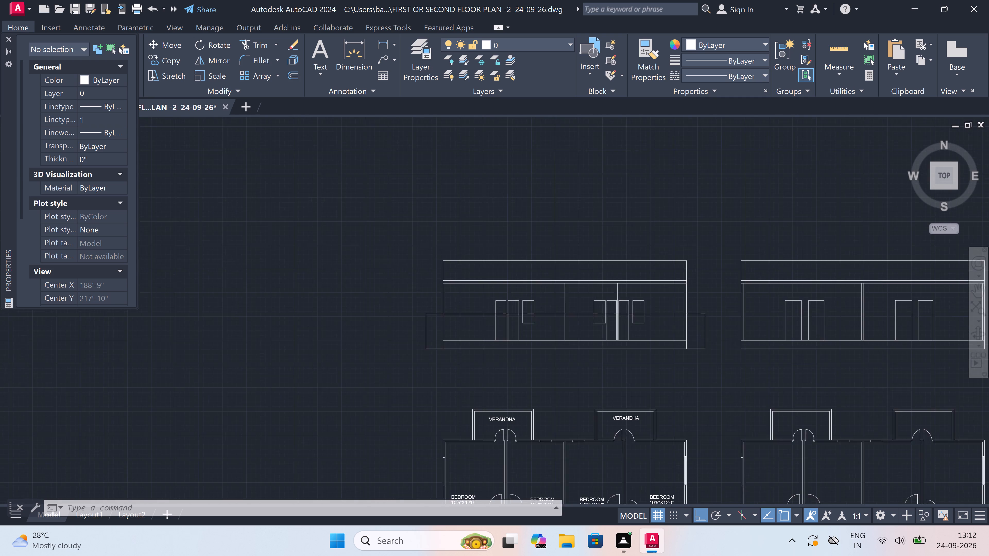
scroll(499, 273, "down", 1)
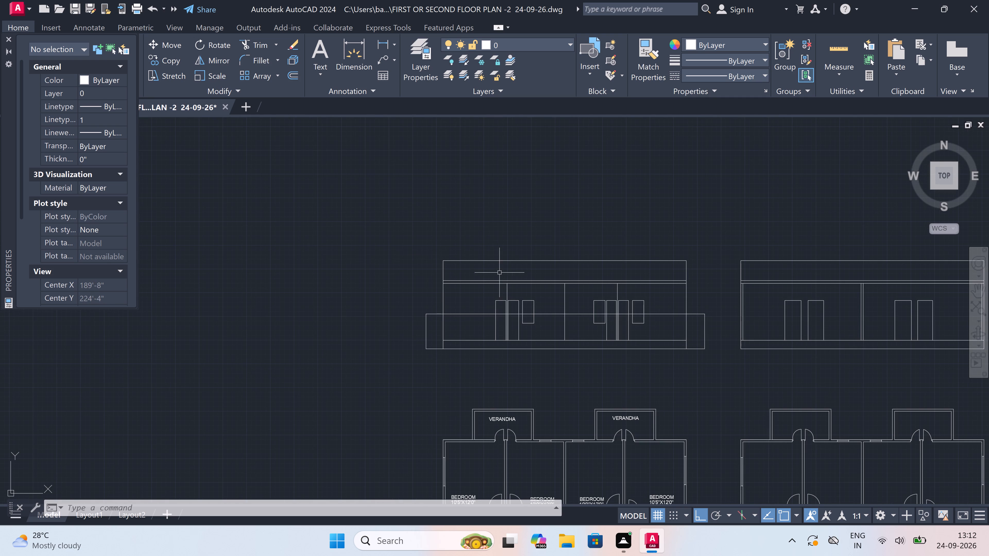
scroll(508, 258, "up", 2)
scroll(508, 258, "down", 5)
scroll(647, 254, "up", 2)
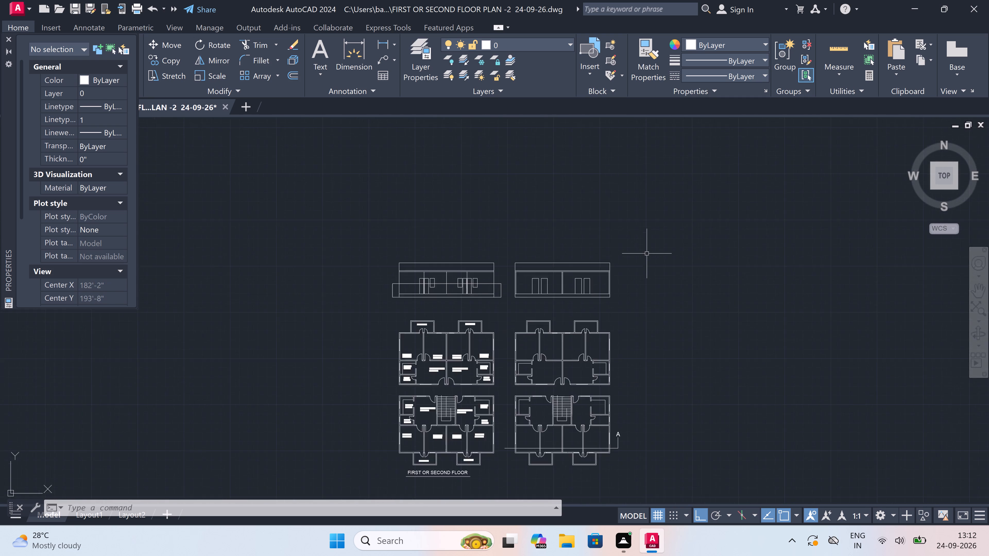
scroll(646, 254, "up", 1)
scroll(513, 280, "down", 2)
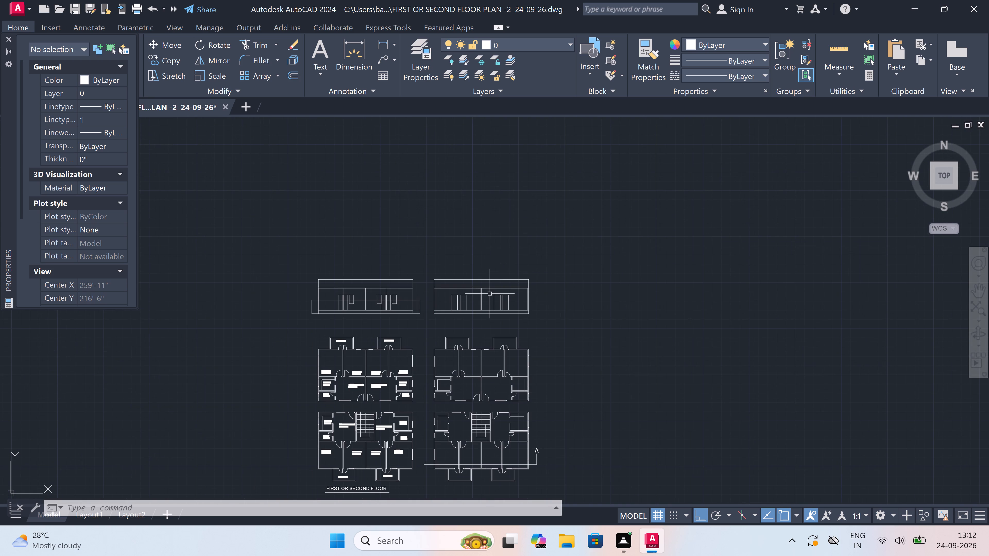
Add the multiline text note PARAPET WALL-3'6" beside the parapet at the right end of the section.
scroll(571, 288, "up", 3)
type("mt")
key("space")
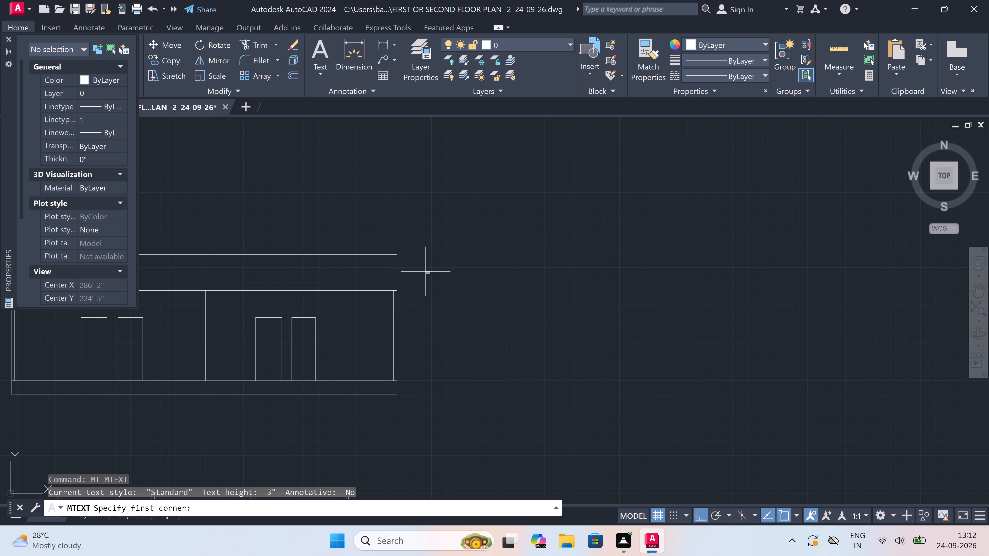
left_click_drag(429, 273, 441, 273)
left_click(577, 291)
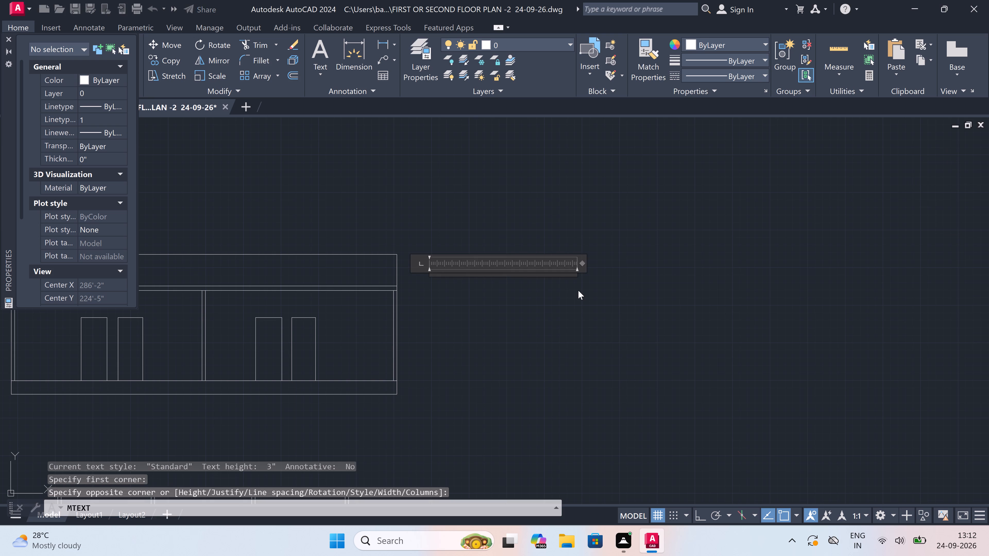
type("para")
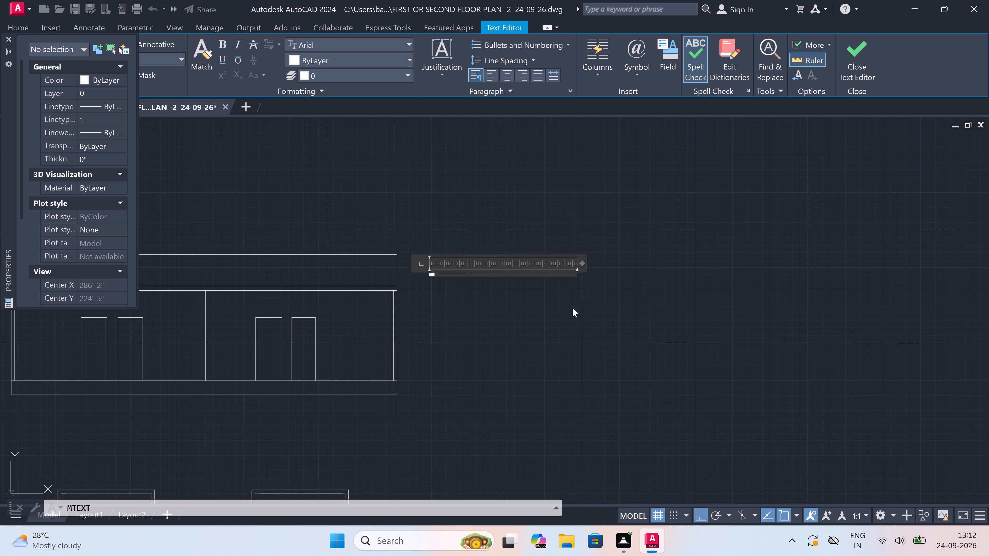
scroll(418, 283, "up", 2)
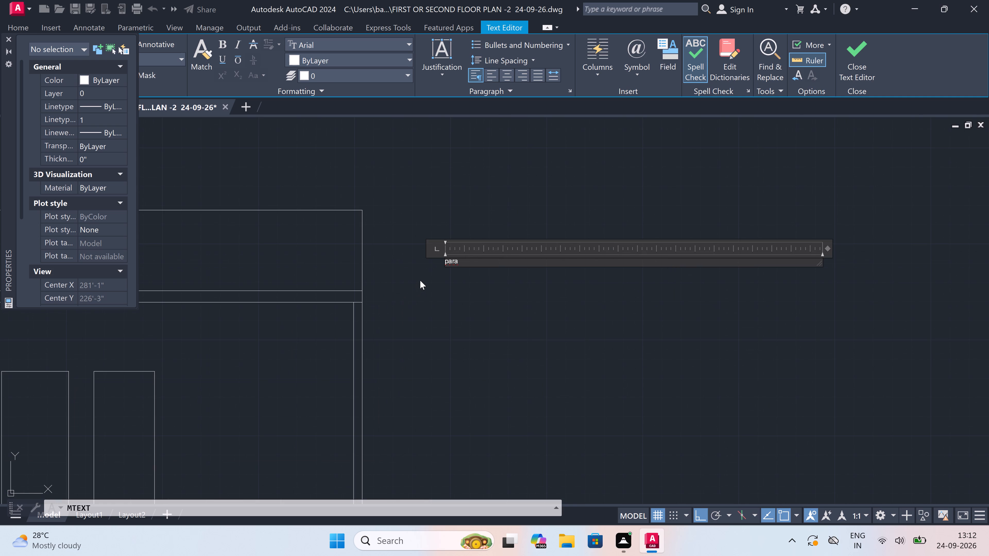
key("BackSpace")
key("BackSpace")
key("BackSpace")
key("BackSpace")
key("BackSpace")
key("BackSpace")
key("BackSpace")
key("BackSpace")
key("BackSpace")
key("BackSpace")
key("BackSpace")
key("BackSpace")
key("bracketleft")
key("BackSpace")
key("p")
type("ARAPET")
key("space")
type("WALL-")
type("3'")
type("6\"")
left_click(527, 300)
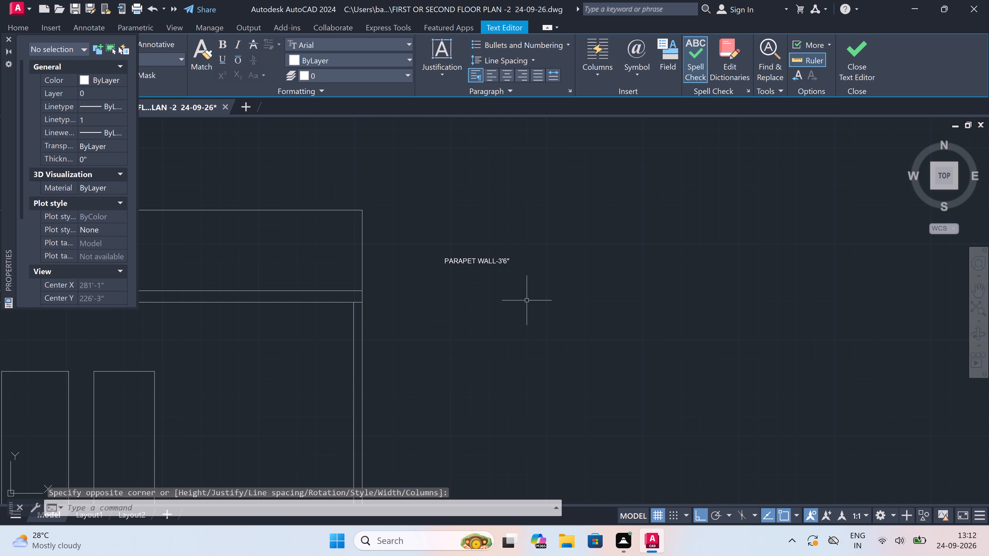
Add the multiline text note SLAB-6" just below the parapet wall note.
key("space")
left_click(462, 287)
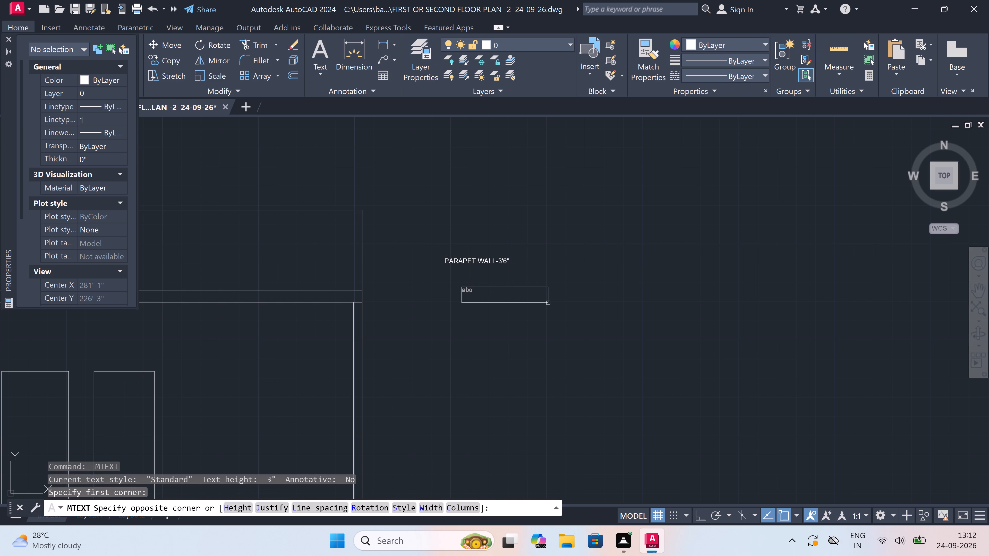
left_click(549, 303)
type("SL")
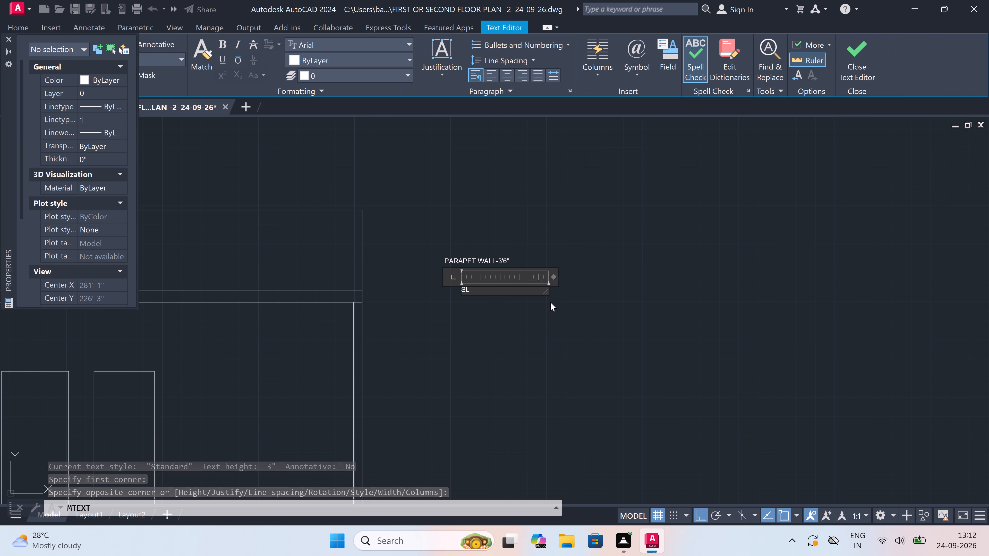
type("AB-")
type("6\"")
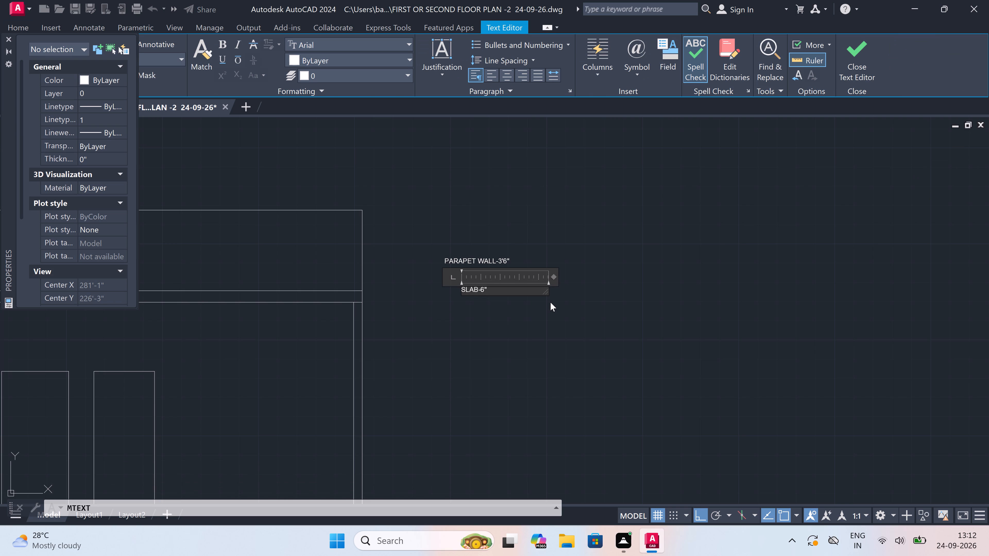
left_click(512, 308)
Add the multiline text note BRICK WALL-10' below the slab note, beside the section's wall at about mid-height.
scroll(506, 314, "down", 3)
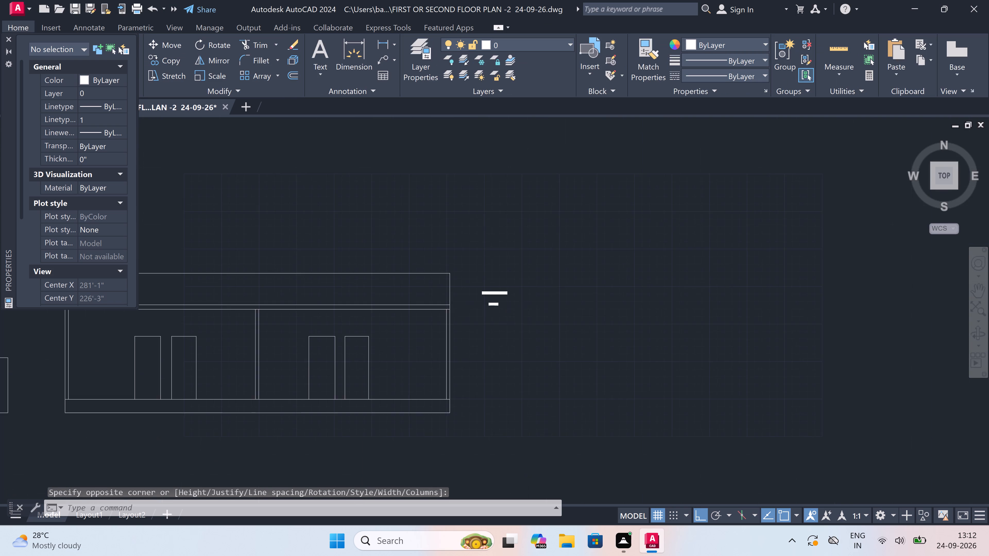
scroll(499, 344, "up", 3)
key("space")
left_click(483, 326)
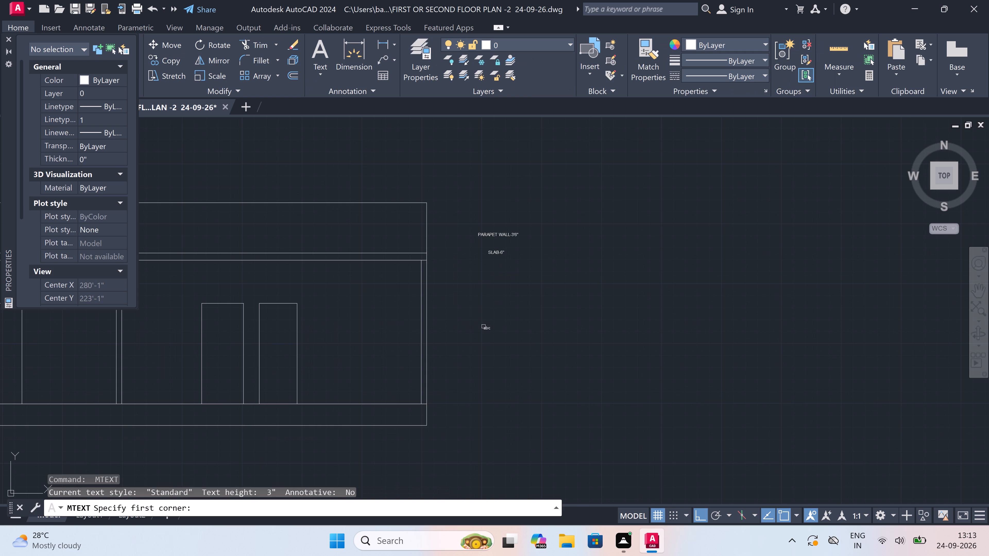
left_click(633, 341)
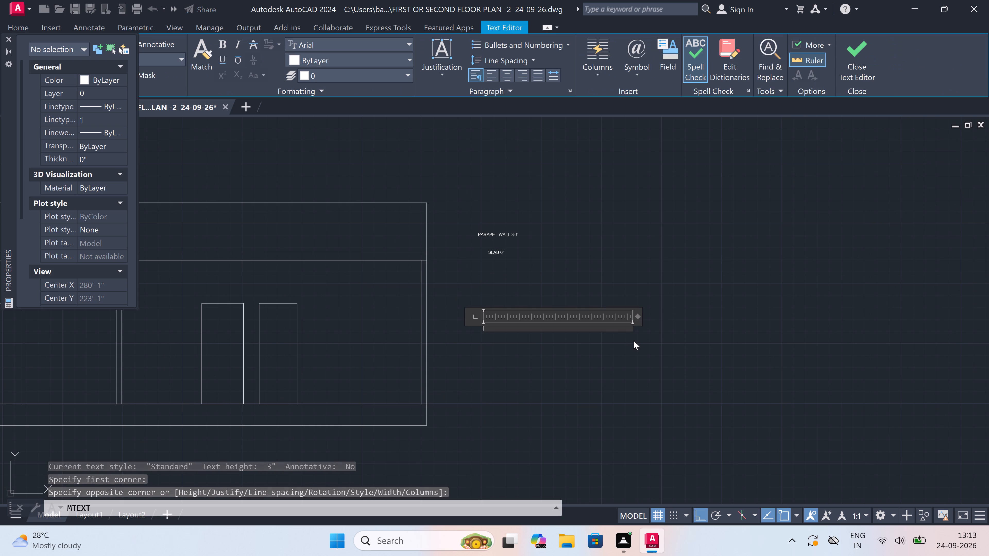
type("BRICK")
key("space")
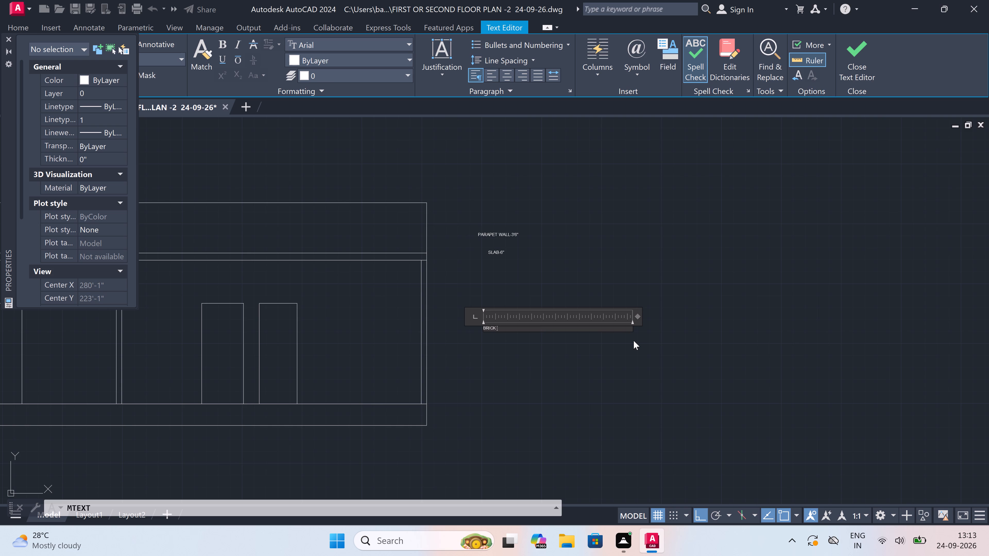
type("WALL-10")
key("apostrophe")
left_click(494, 358)
Add the multiline text note GROUND LEVEL -1'6" below the brick wall note, beside the section's base strip.
key("space")
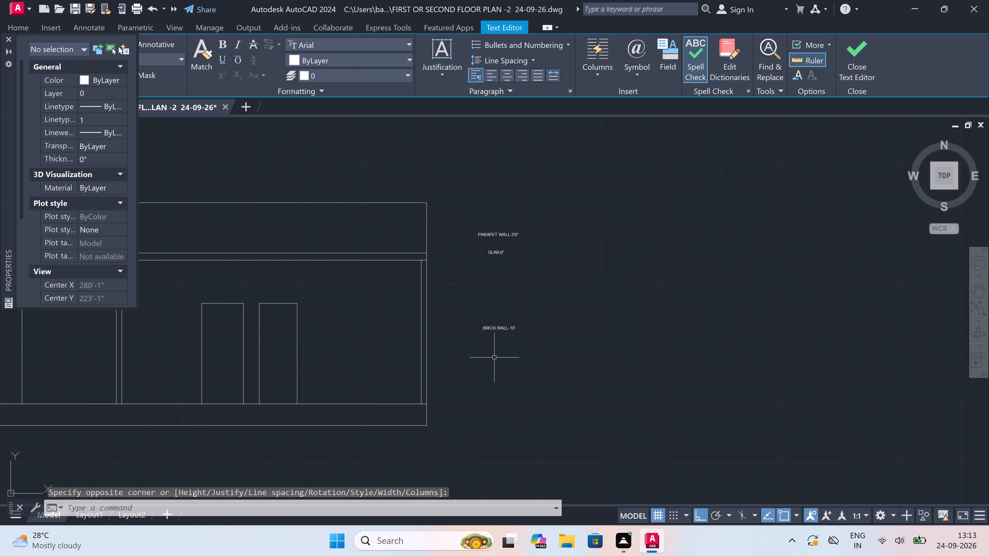
left_click_drag(485, 408, 497, 409)
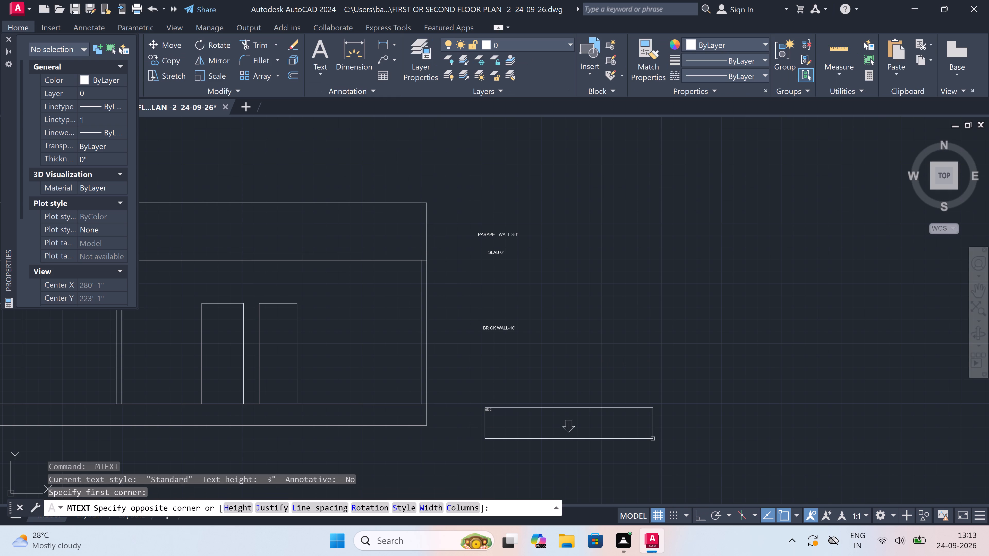
left_click(653, 438)
type("GROUND")
key("space")
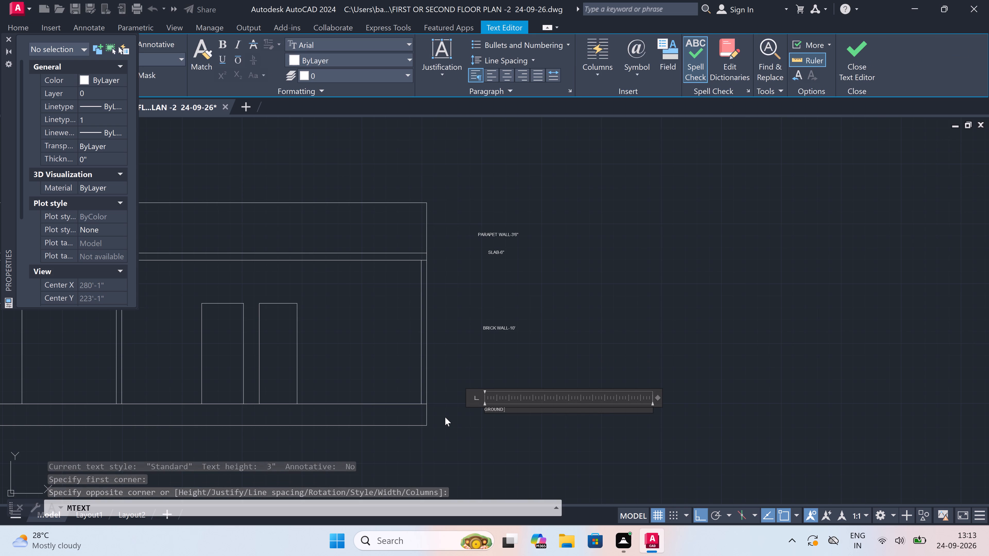
key("l")
type("EVEL")
key("space")
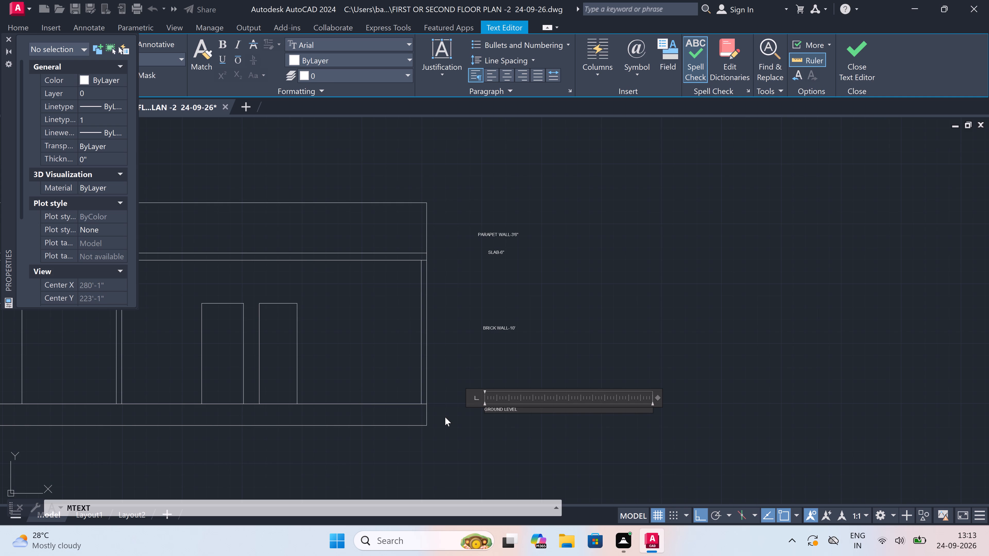
key("minus")
type("1'6\"")
left_click(460, 419)
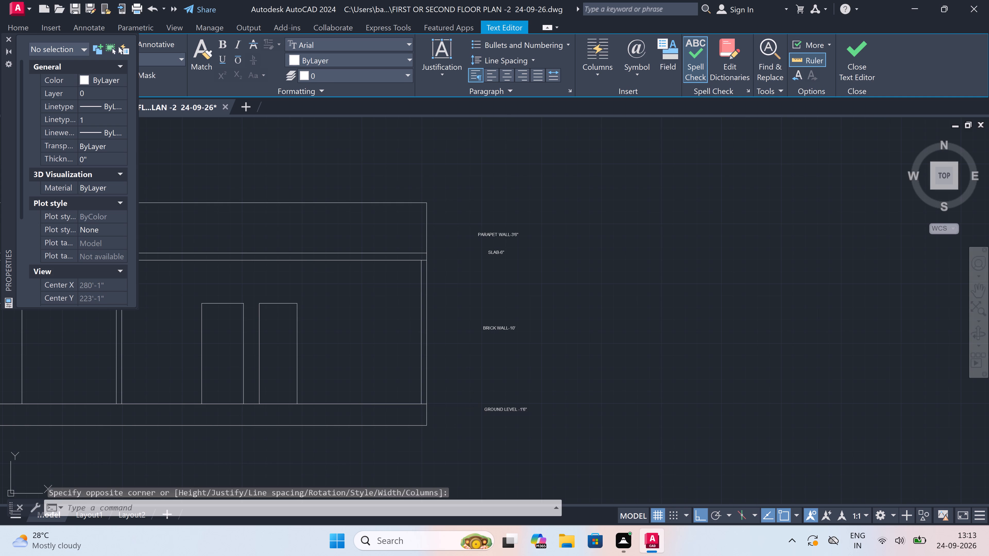
Set the text height of all four section notes to 9".
scroll(477, 404, "down", 1)
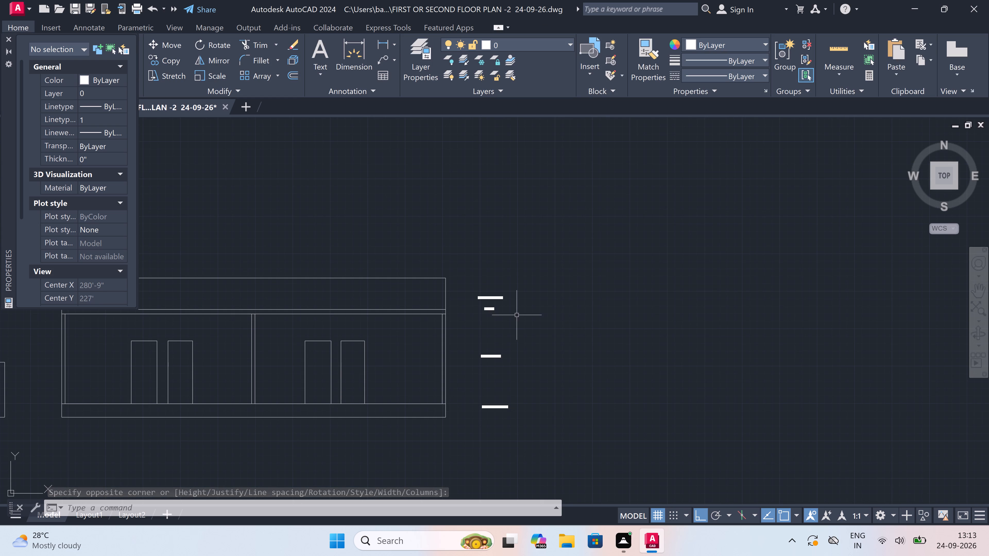
left_click_drag(524, 284, 508, 324)
left_click(470, 470)
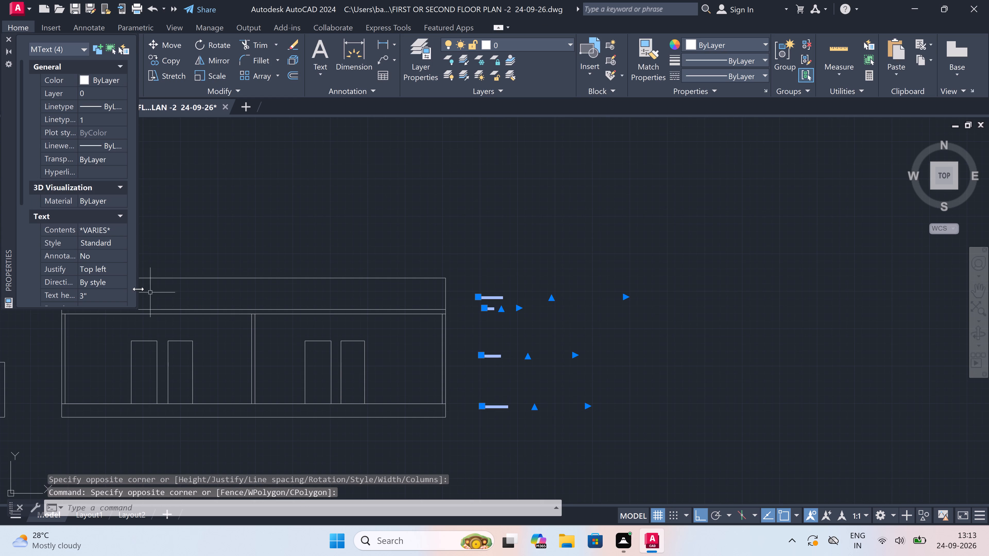
left_click(125, 294)
key("BackSpace")
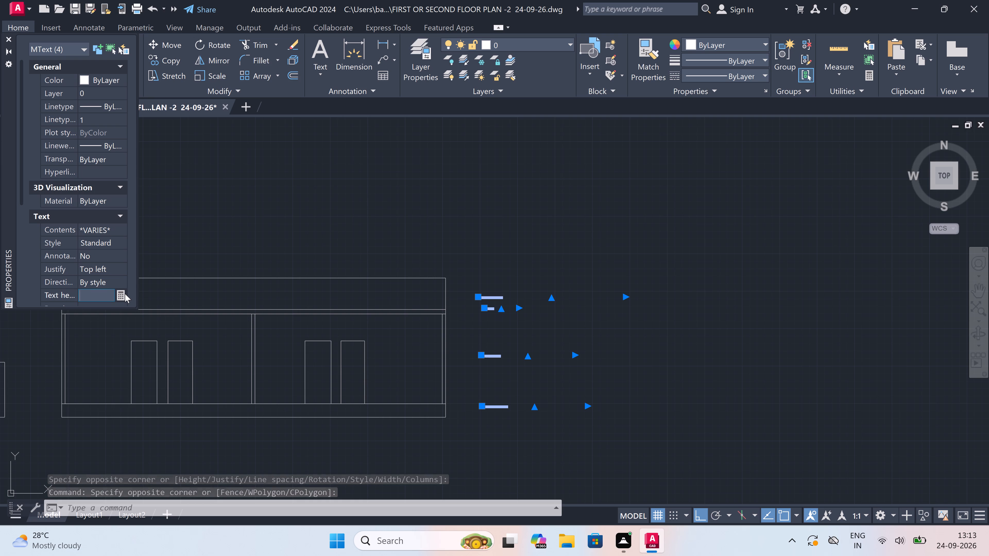
type("9\"")
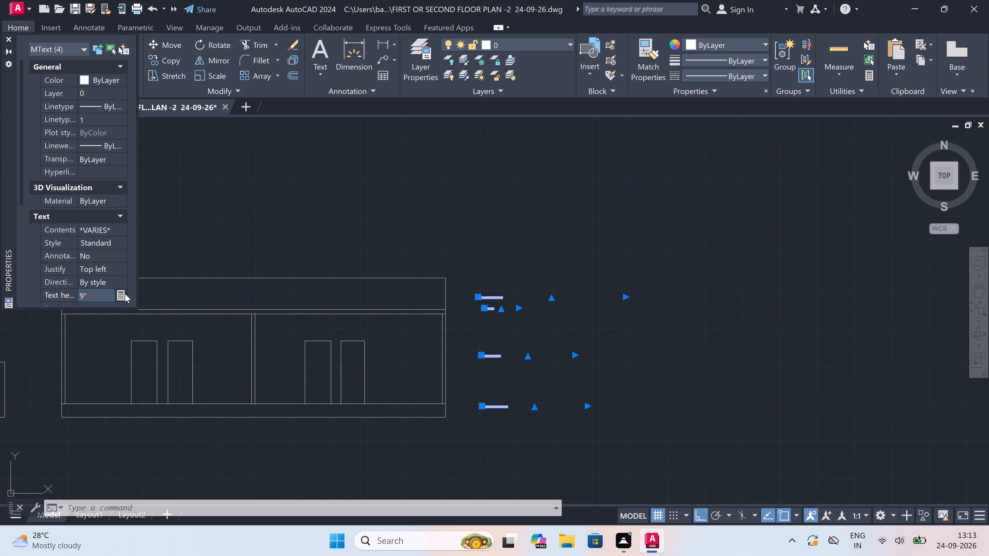
left_click(480, 273)
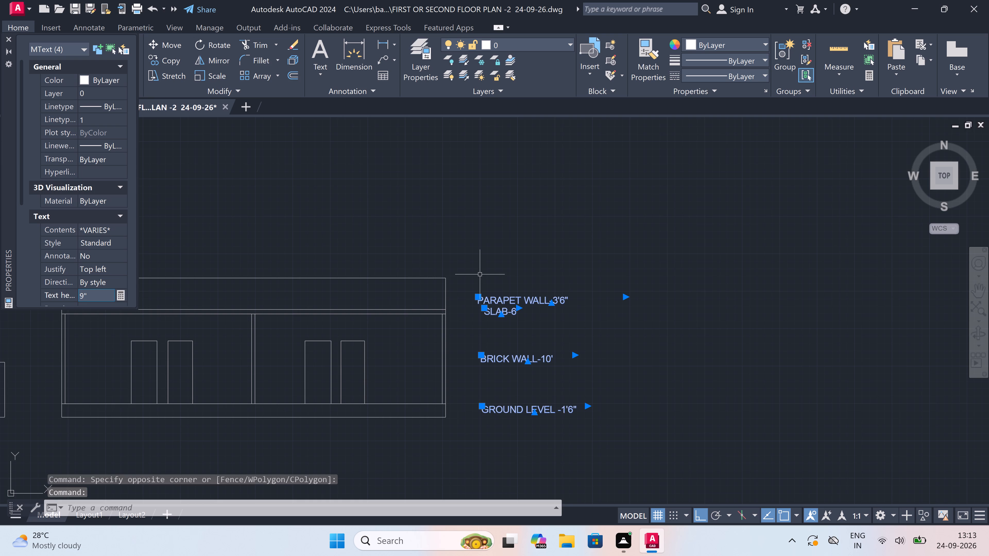
key("Escape")
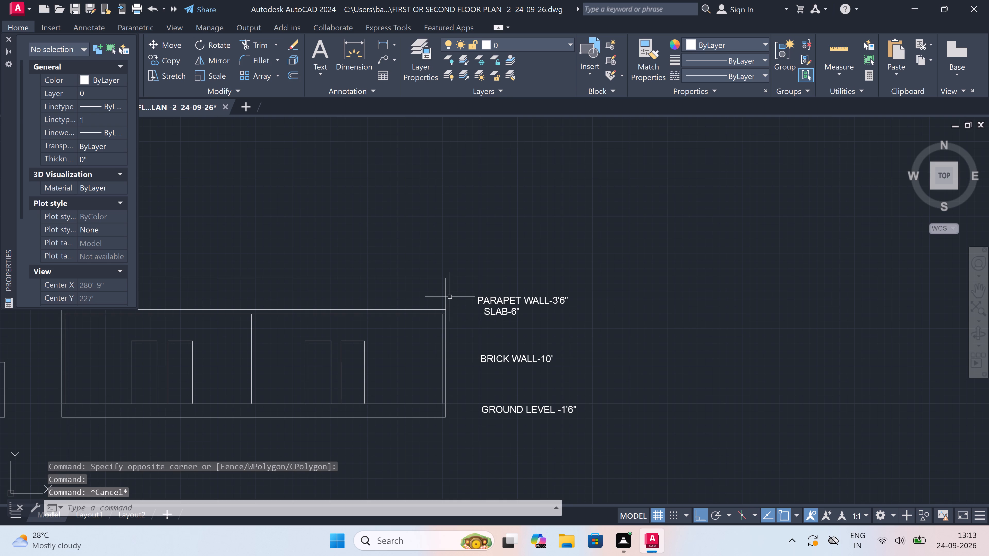
Draw a horizontal leader line from the parapet's right edge to just short of the PARAPET WALL-3'6" note.
key("l")
key("space")
scroll(452, 296, "up", 2)
left_click_drag(434, 307, 439, 307)
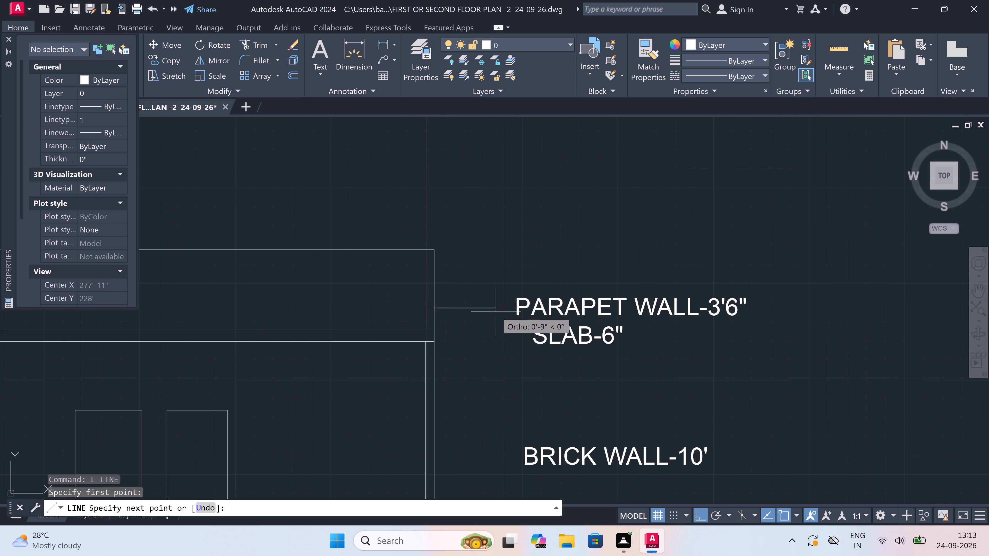
left_click(497, 307)
key("Escape")
Draw a horizontal leader line from inside the roof slab's right end to just short of the SLAB-6" note.
key("space")
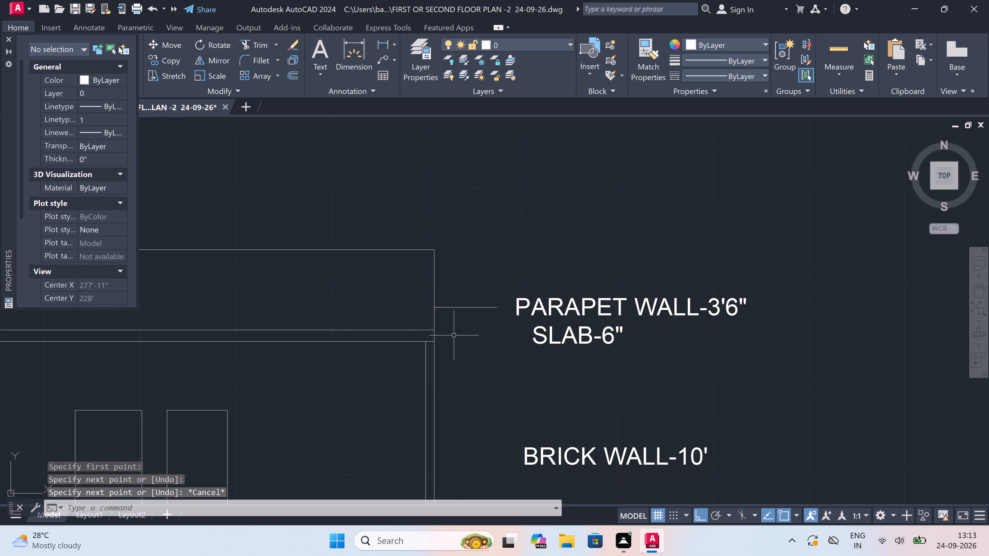
scroll(446, 332, "up", 1)
scroll(404, 338, "up", 2)
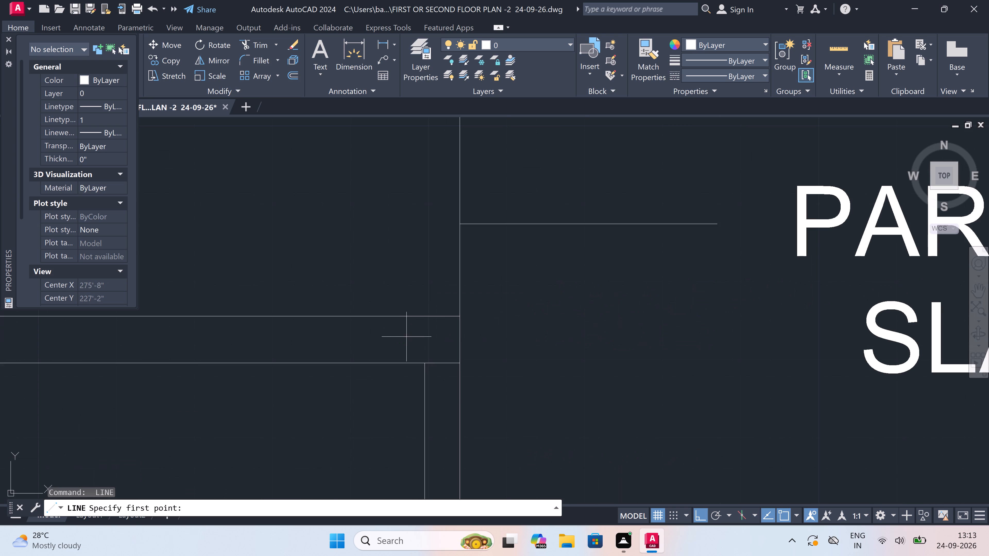
left_click_drag(417, 337, 421, 337)
left_click(778, 336)
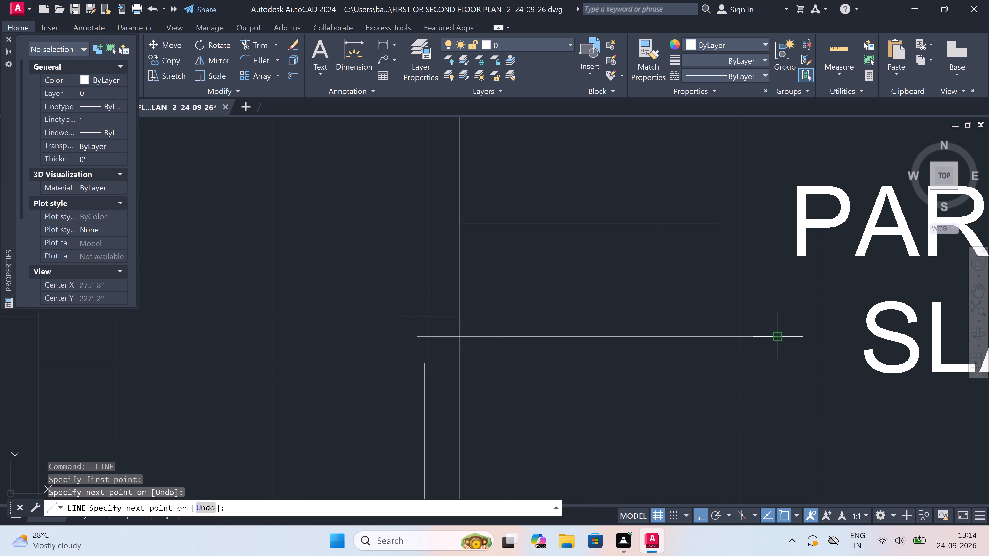
key("Escape")
Draw a horizontal leader line from the right wall's outer face to just short of the BRICK WALL-10' note.
scroll(681, 286, "down", 5)
scroll(705, 335, "up", 3)
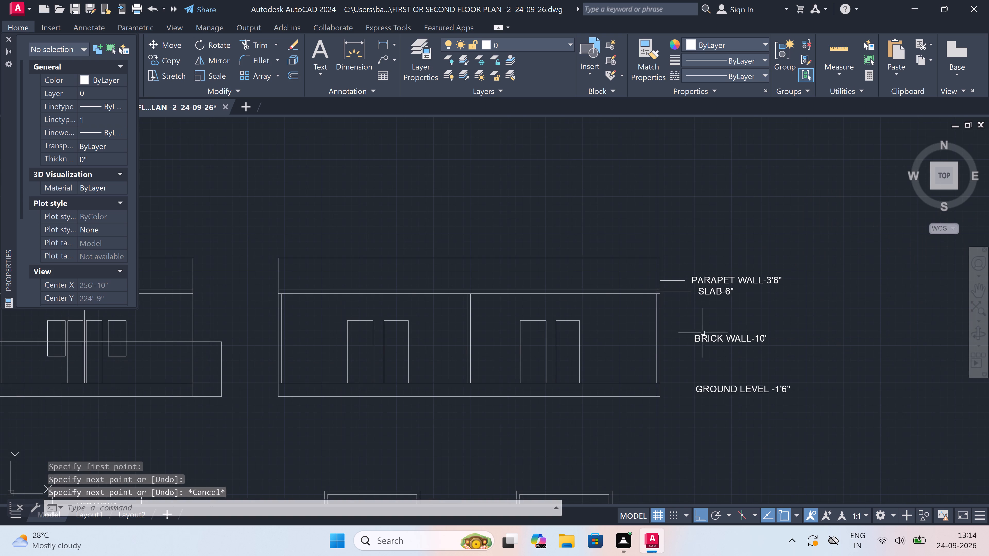
key("space")
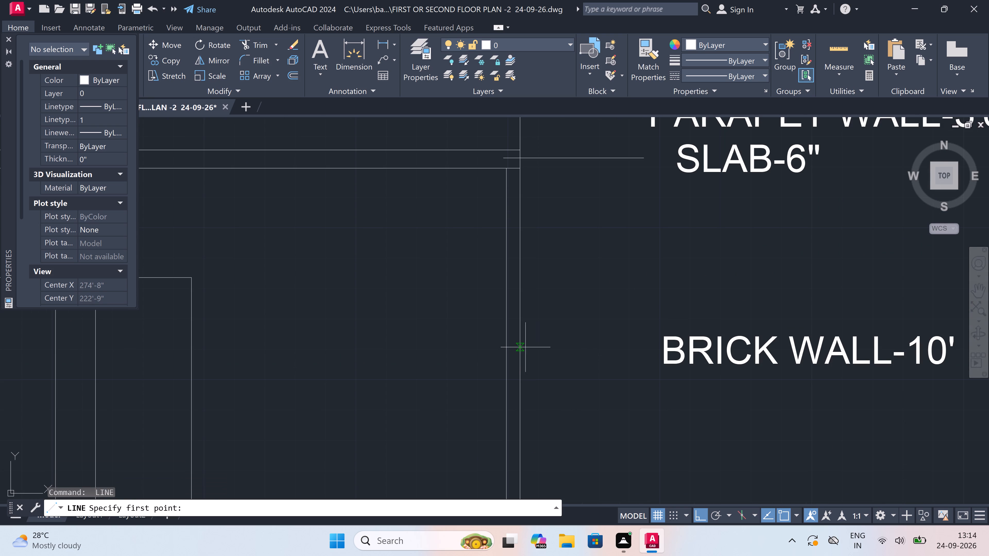
left_click(525, 347)
left_click(650, 343)
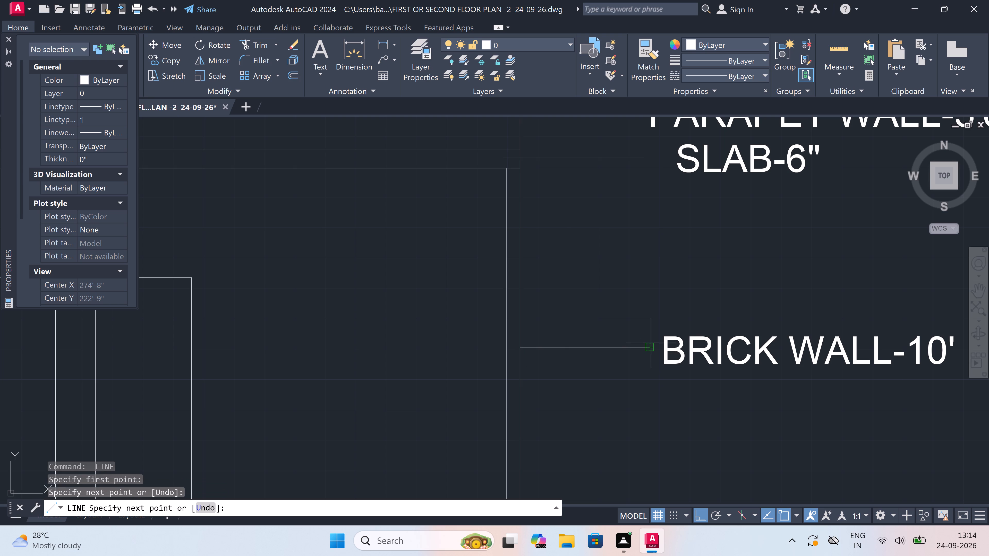
key("Escape")
Draw a horizontal leader line about 3'6" long from the base strip's right edge toward the GROUND LEVEL -1'6" note.
scroll(605, 278, "down", 4)
scroll(607, 344, "up", 3)
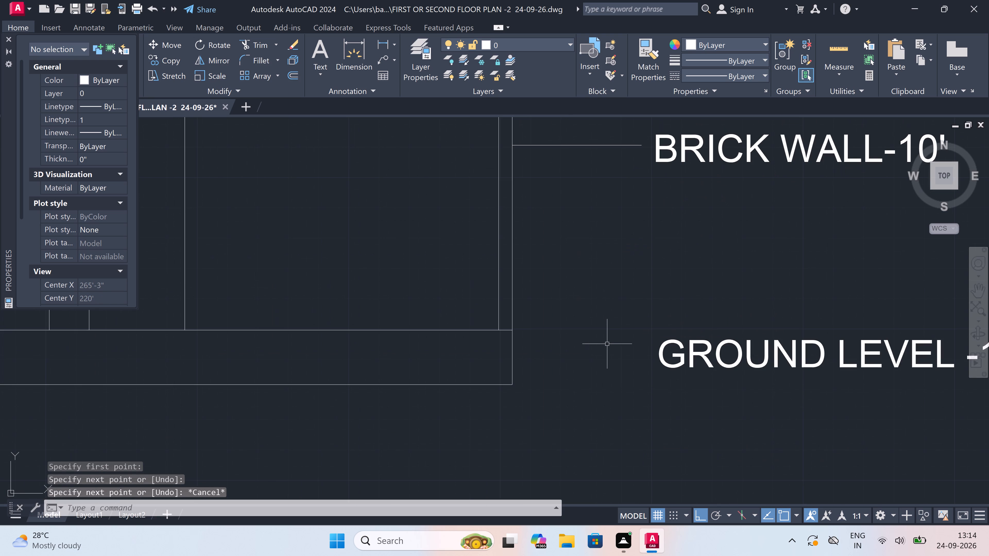
key("space")
left_click_drag(512, 353, 518, 354)
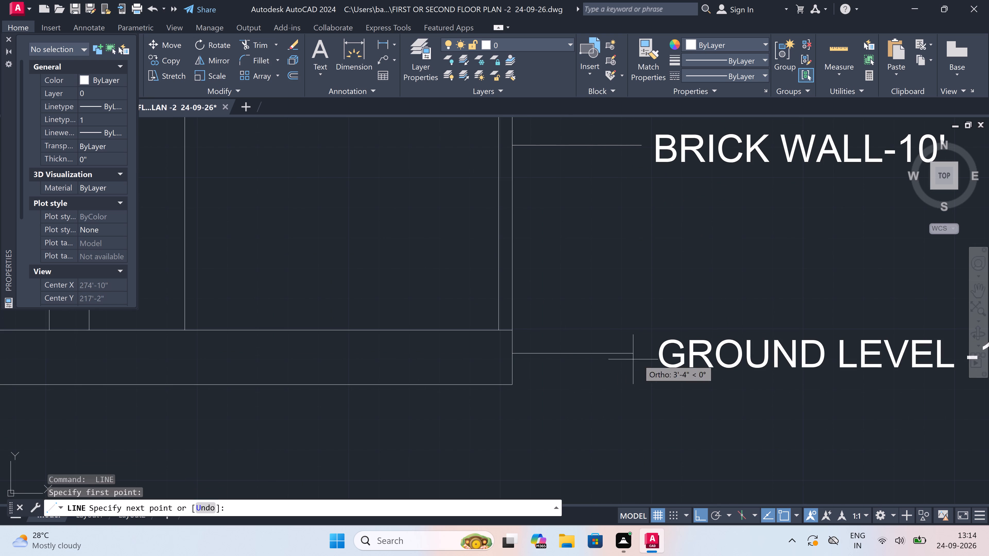
left_click(642, 353)
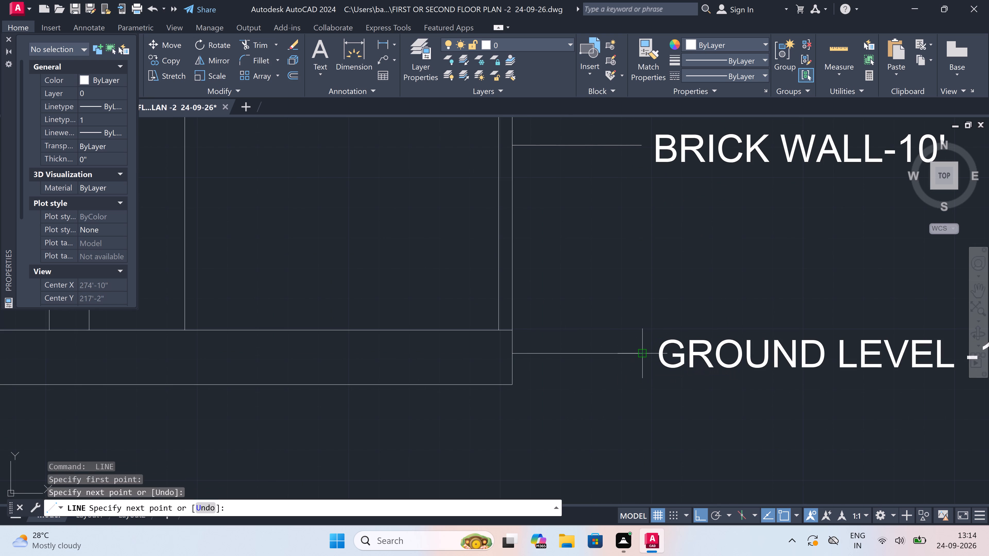
key("Escape")
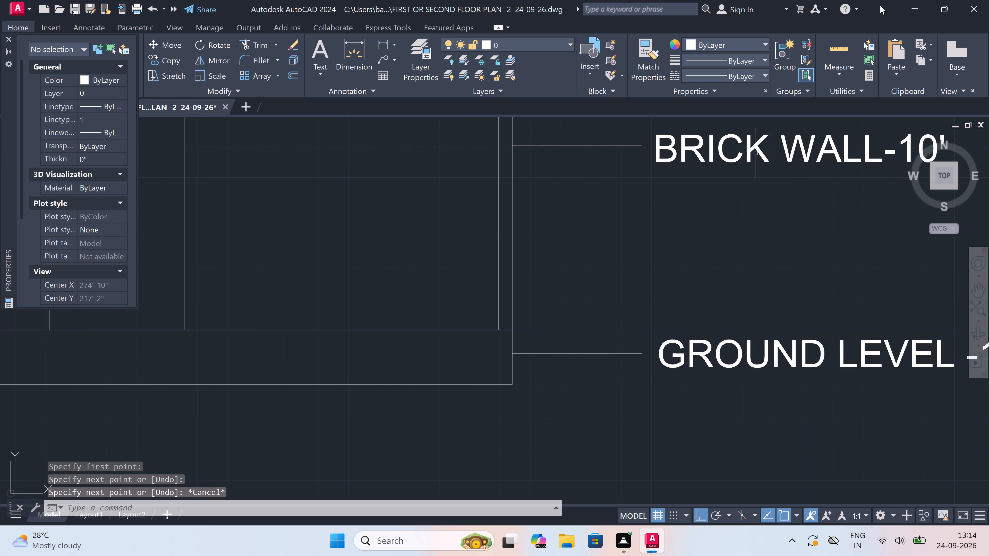
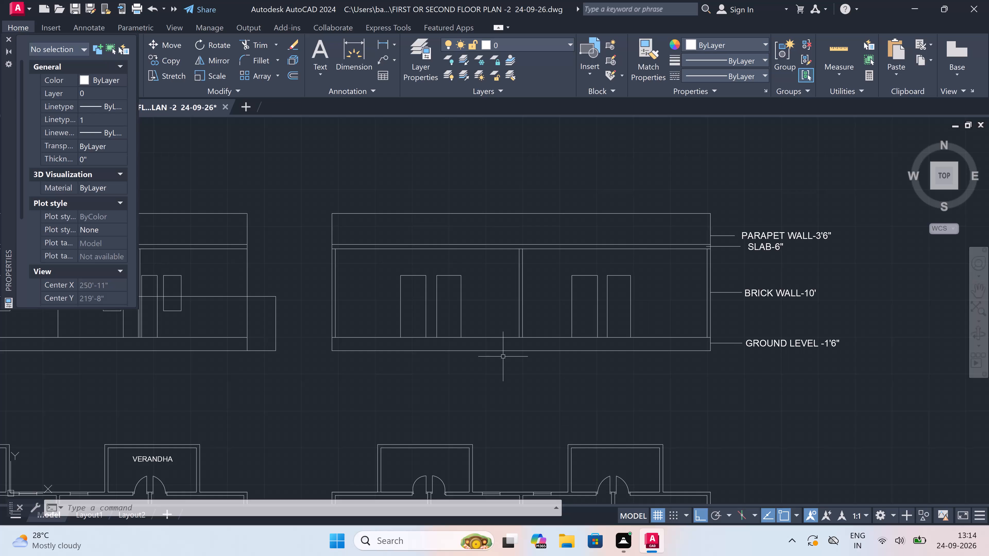
Add the multiline text title SECTION-A just below the section drawing.
type("MT")
key("space")
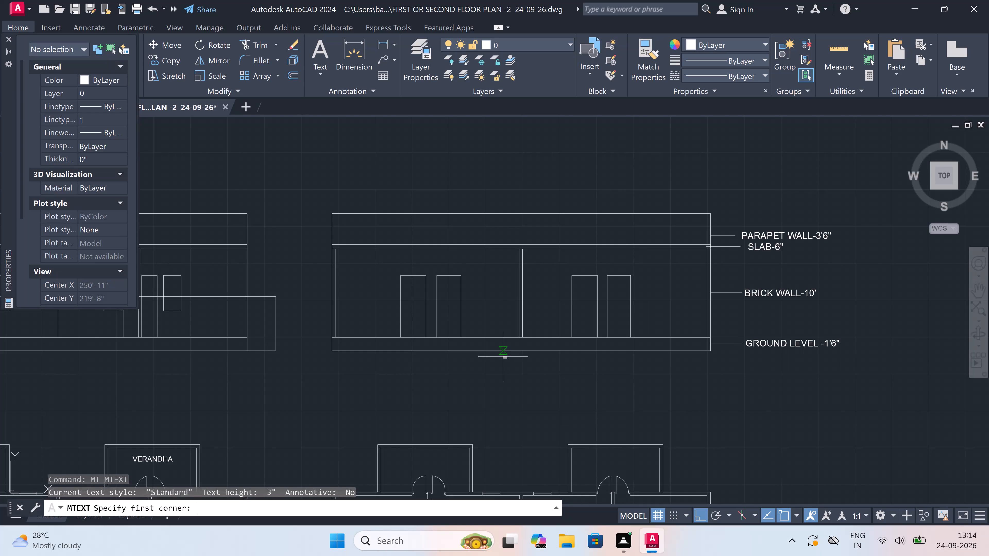
left_click(395, 371)
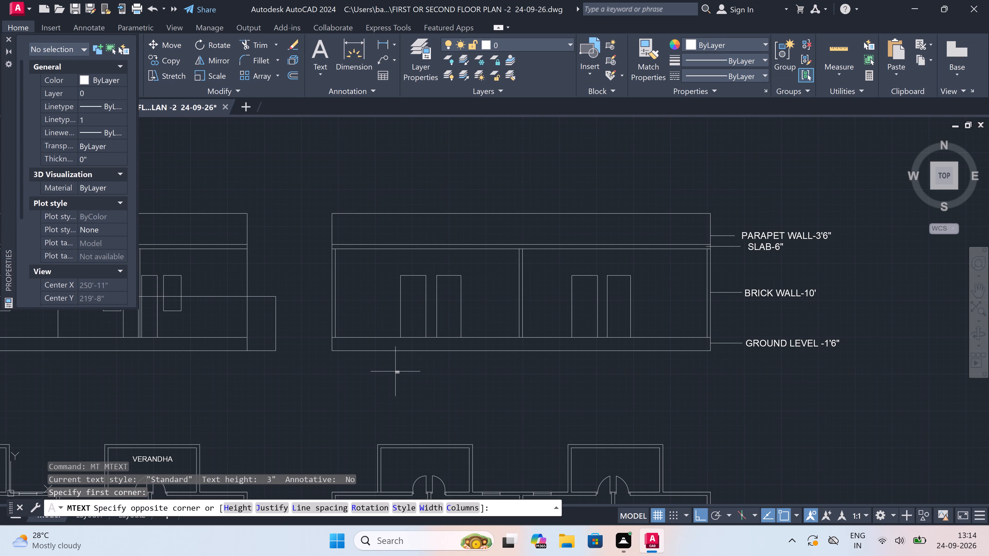
left_click(797, 397)
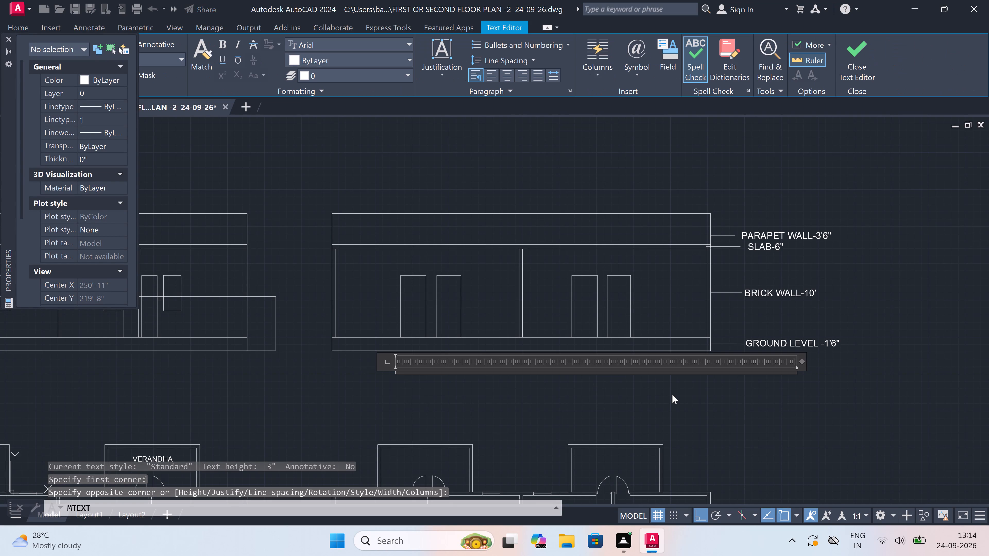
key("s")
key("e")
type("CTION-")
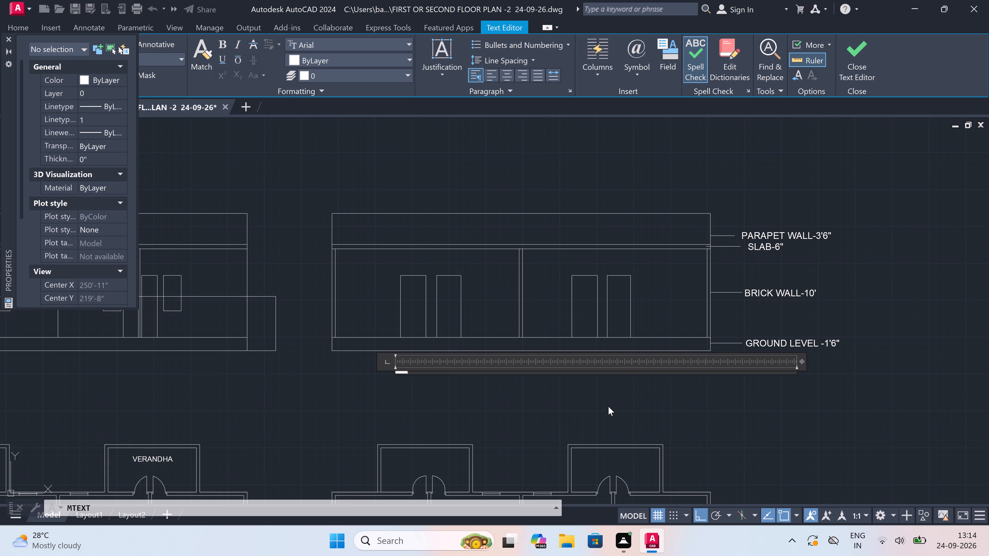
key("a")
scroll(390, 385, "up", 1)
left_click(395, 385)
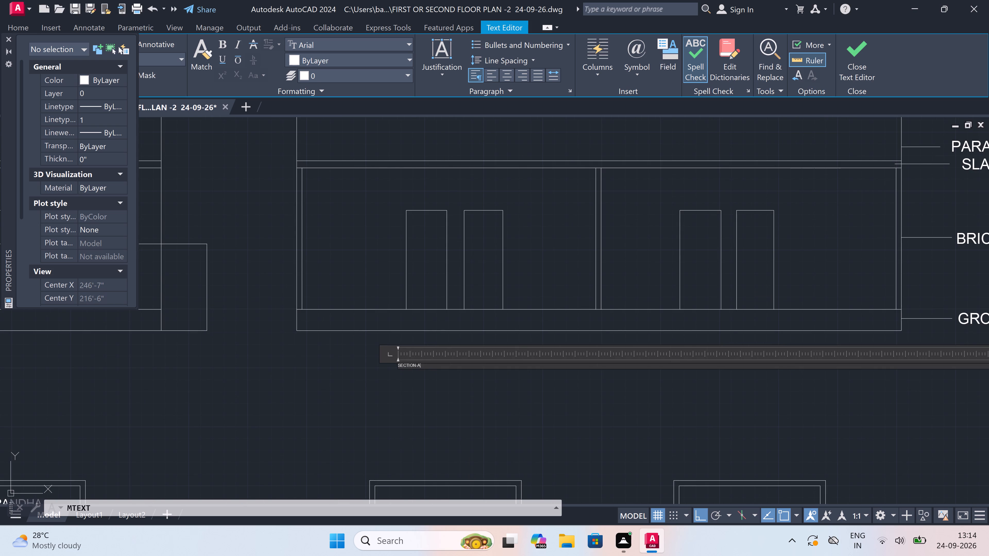
Add the multiline text title ELEVATION just below the elevation drawing.
scroll(477, 368, "down", 5)
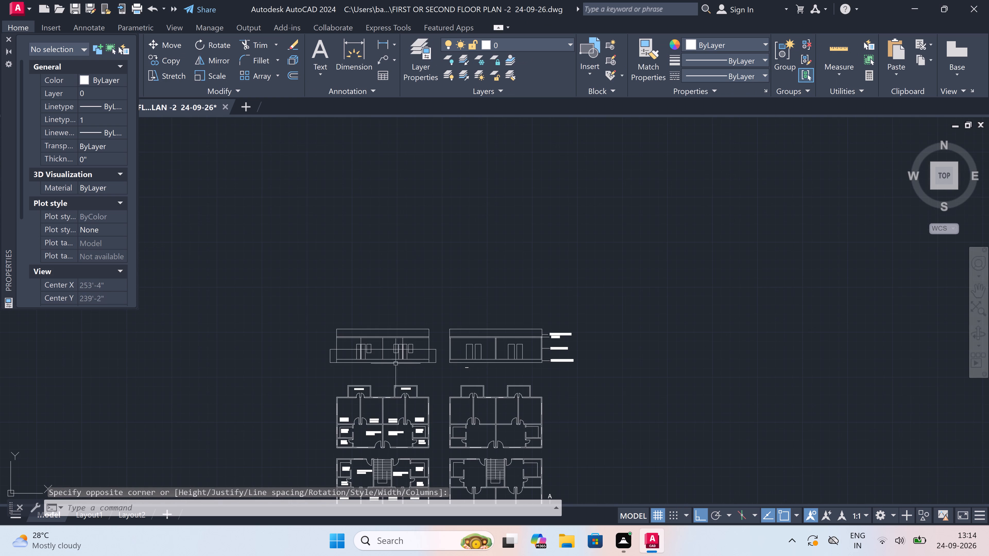
scroll(384, 360, "up", 3)
key("space")
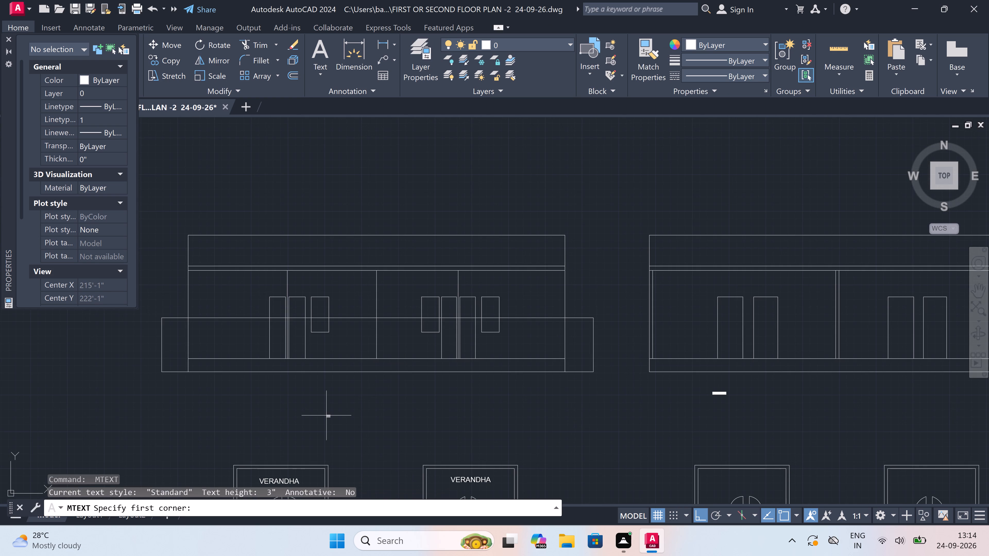
left_click_drag(304, 389, 312, 392)
left_click(504, 423)
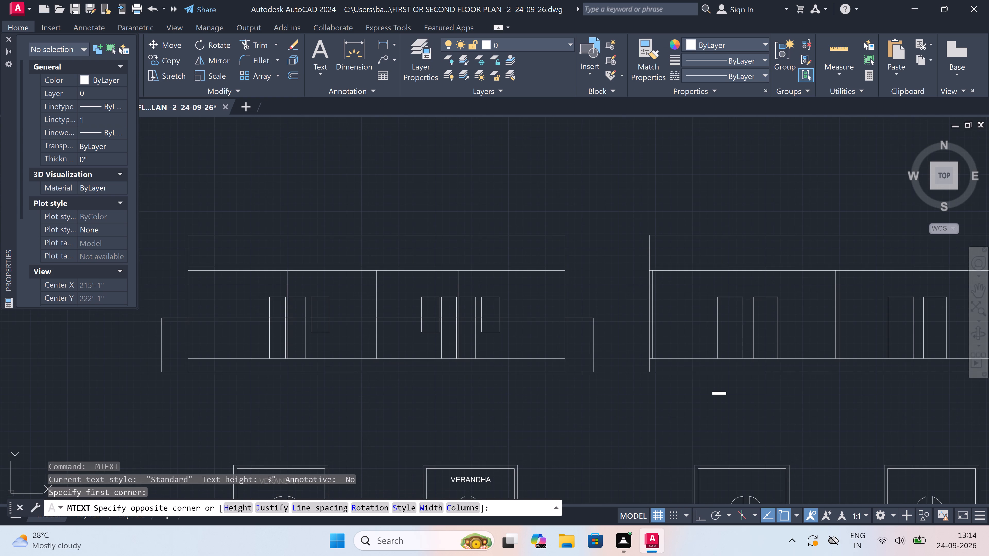
key("e")
type("LEVATION")
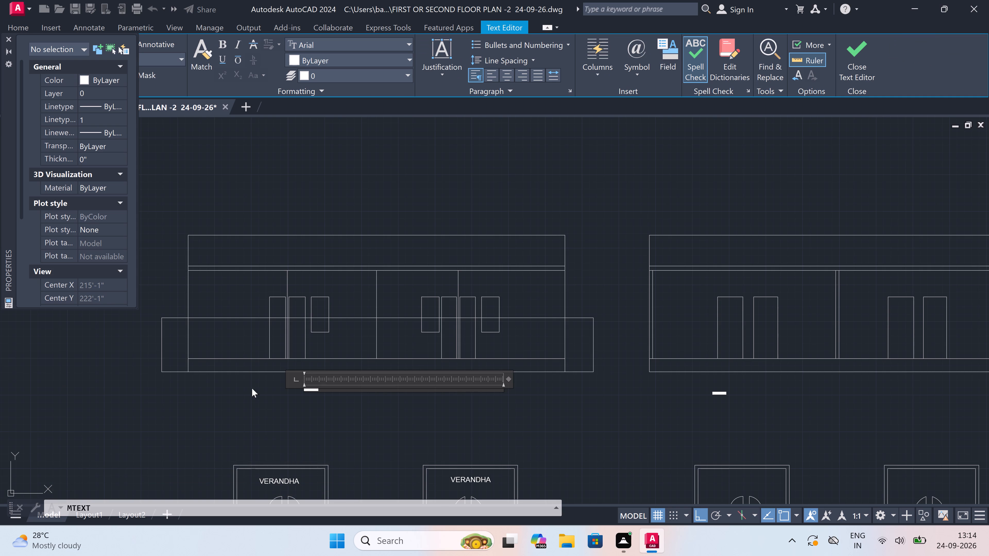
scroll(262, 394, "up", 3)
left_click(473, 419)
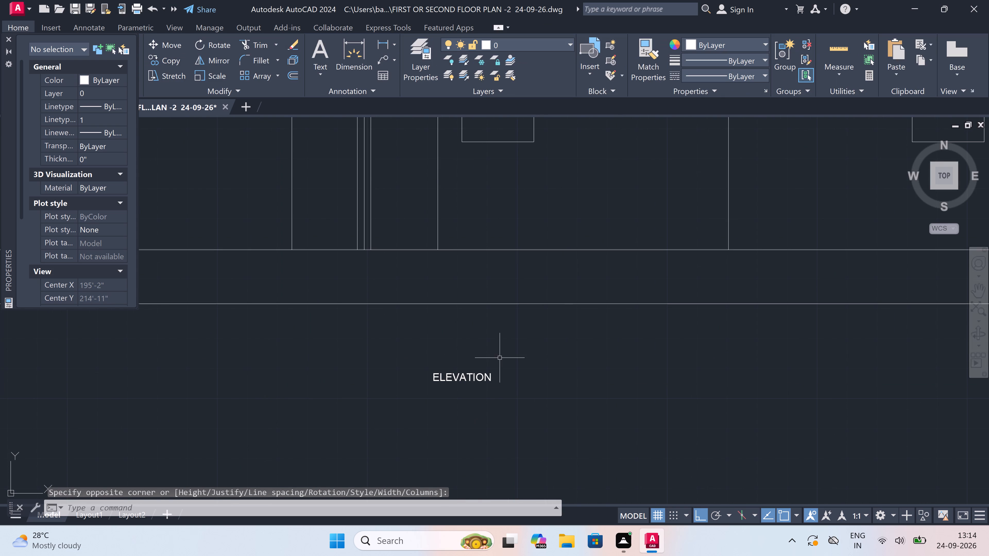
Set the text height of both the ELEVATION and SECTION-A titles to 1.5'.
left_click_drag(500, 358, 495, 360)
left_click(349, 400)
scroll(355, 392, "down", 4)
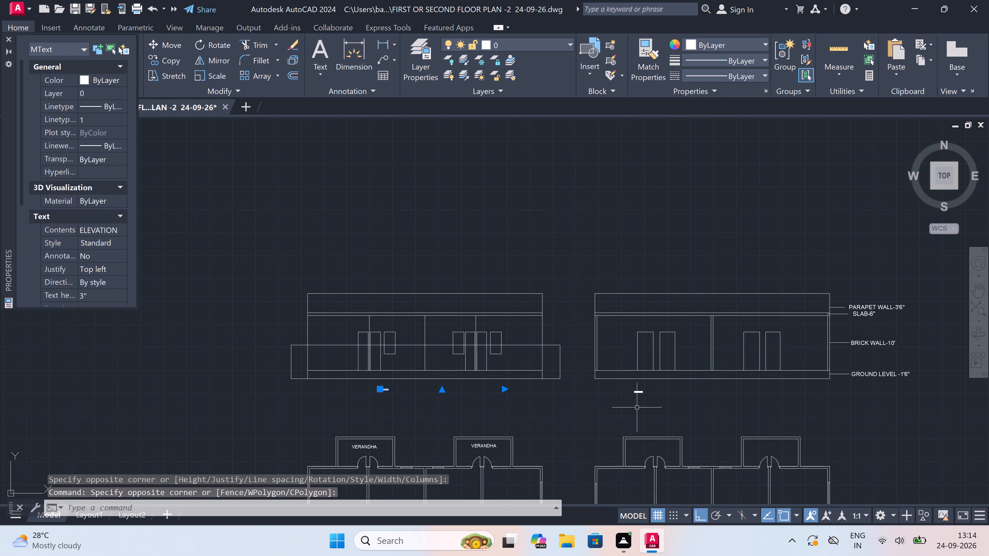
scroll(679, 391, "up", 2)
left_click_drag(662, 385, 651, 389)
left_click(396, 420)
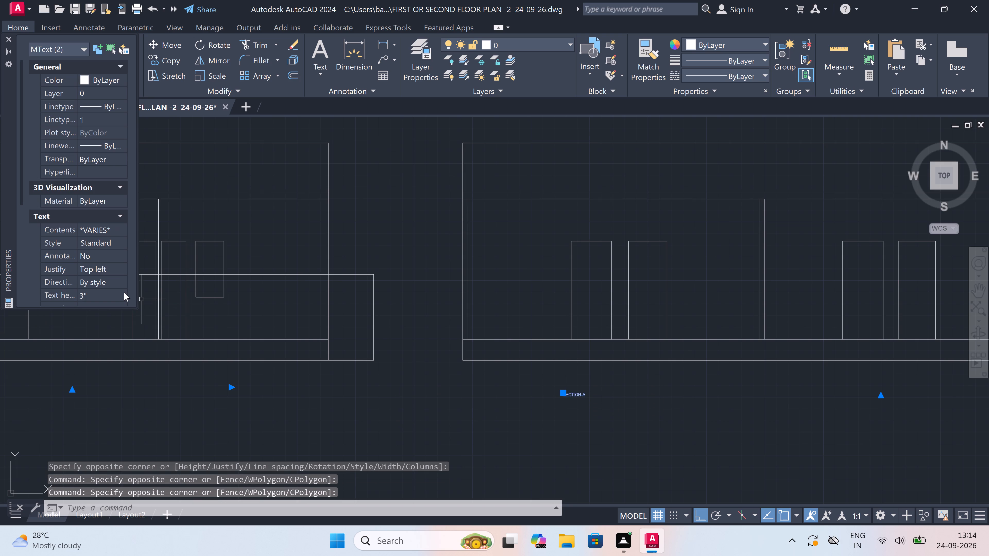
left_click(123, 293)
key("BackSpace")
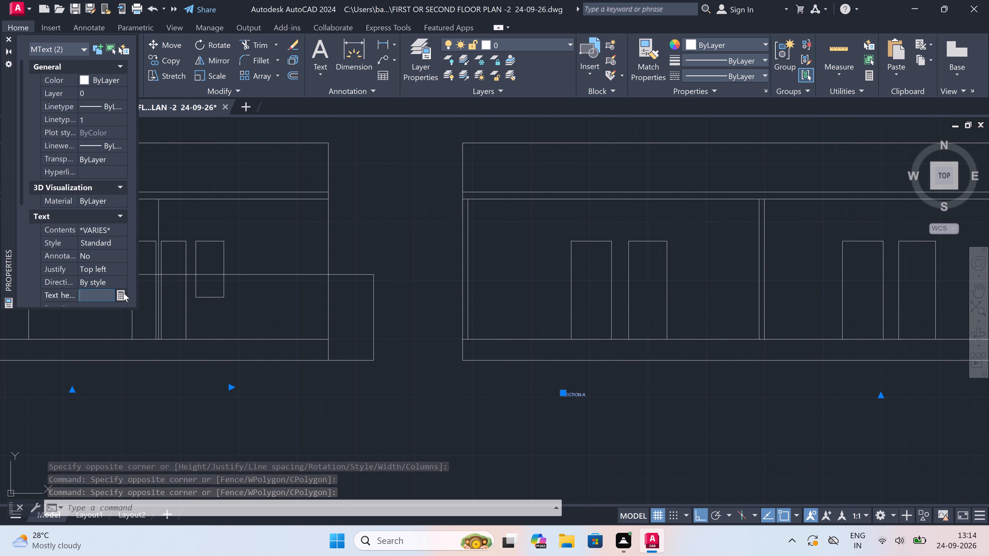
type("1.5'")
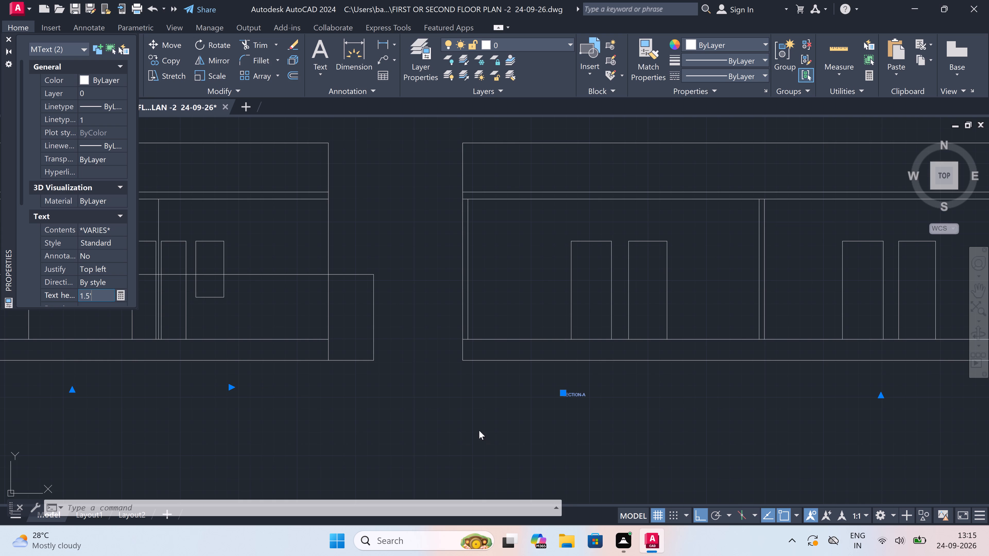
left_click(428, 393)
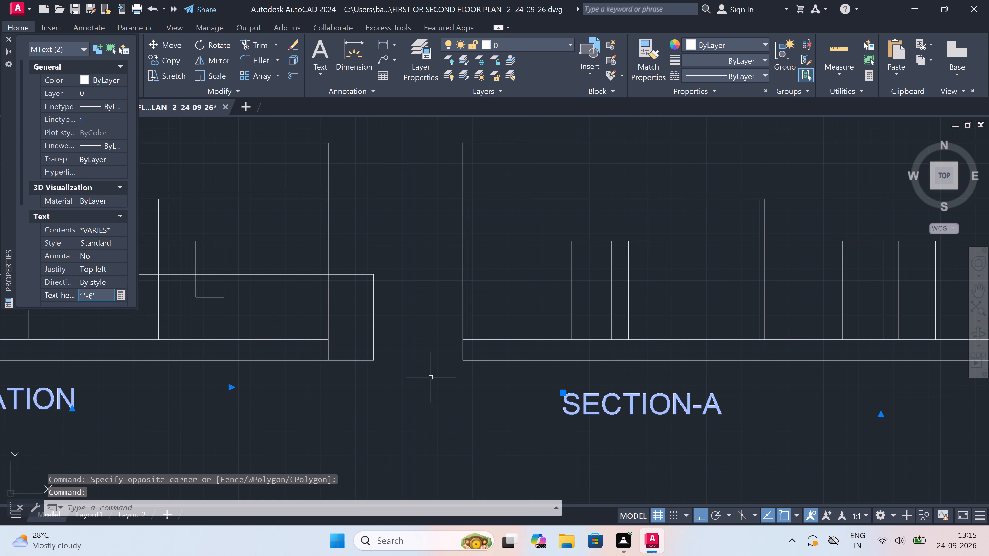
key("Escape")
Shift the SECTION-A title horizontally about 10'-2" to the right, toward the middle of the section.
scroll(472, 377, "down", 3)
scroll(499, 380, "up", 1)
left_click(499, 381)
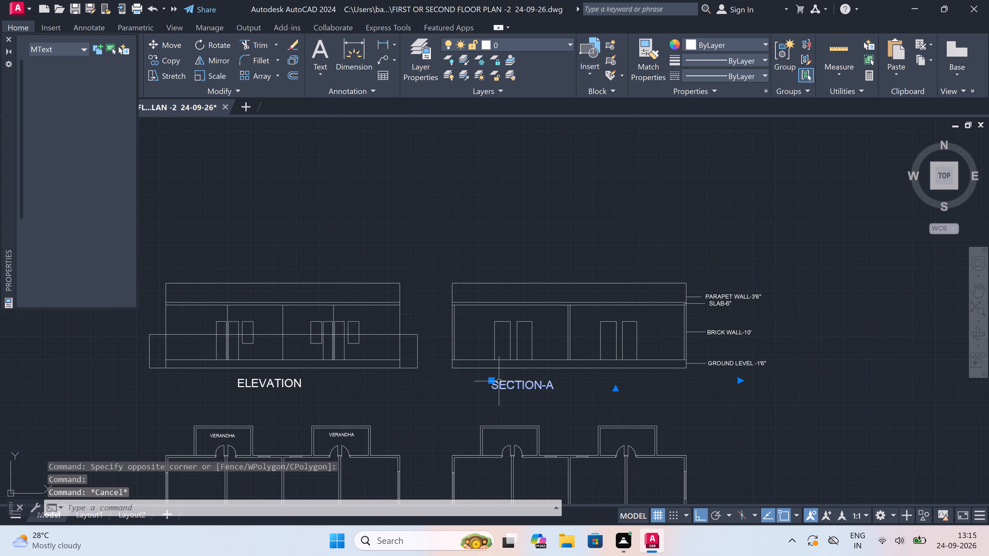
left_click_drag(488, 375, 498, 376)
left_click(500, 379)
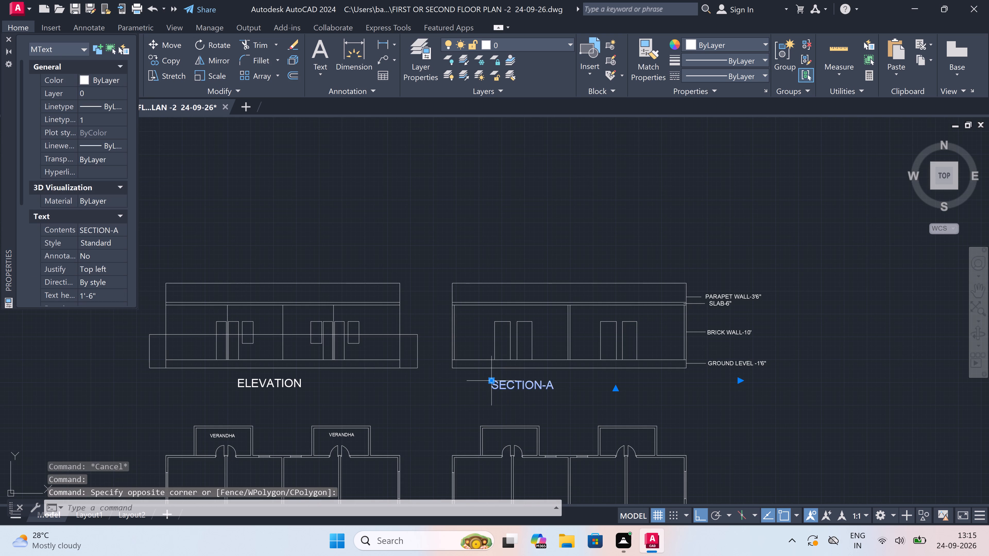
left_click_drag(489, 379, 515, 379)
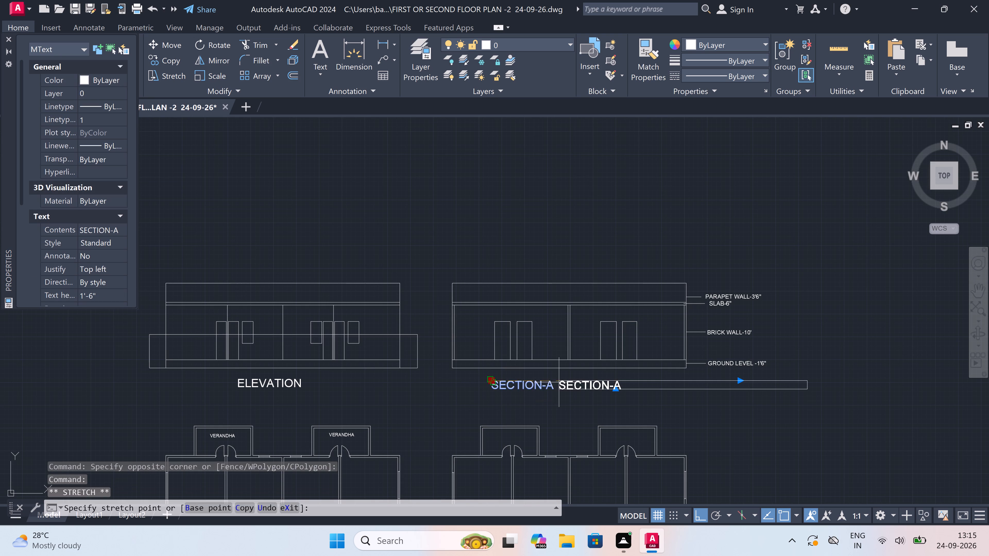
scroll(549, 379, "up", 3)
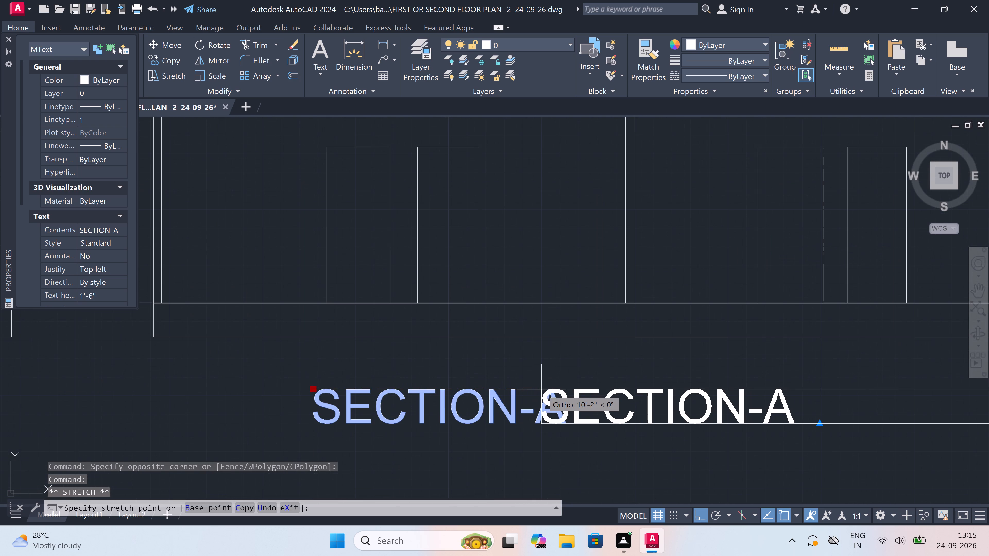
scroll(541, 389, "up", 4)
left_click(541, 389)
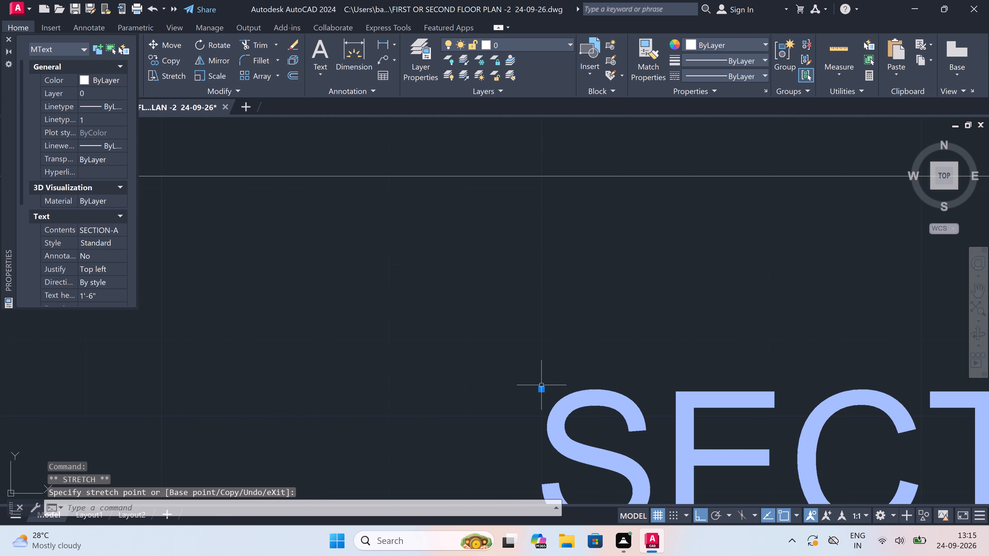
key("Escape")
Delete the upper of the two horizontal roof slab lines in the elevation.
scroll(540, 378, "down", 7)
scroll(503, 377, "down", 2)
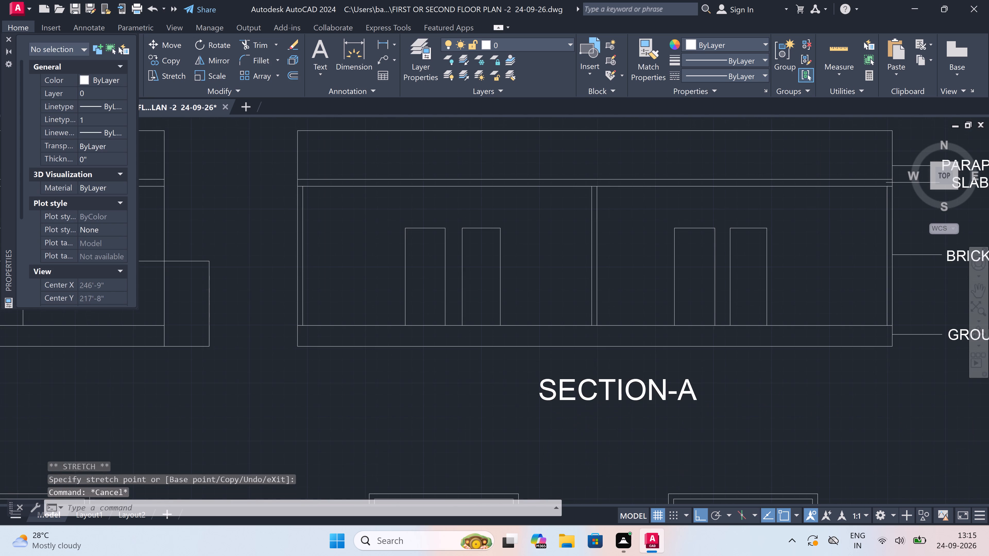
scroll(503, 377, "down", 2)
scroll(393, 372, "up", 2)
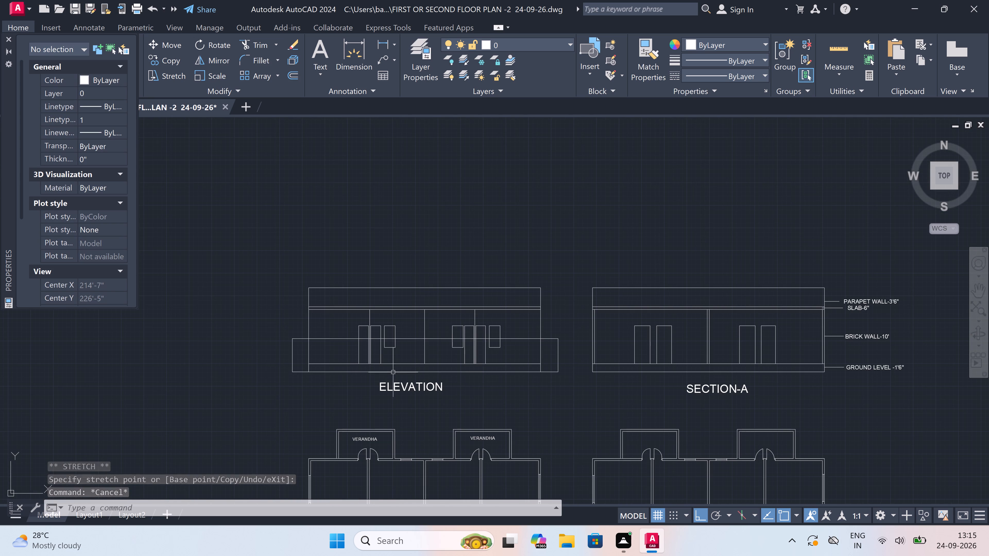
scroll(393, 372, "down", 3)
scroll(347, 354, "up", 2)
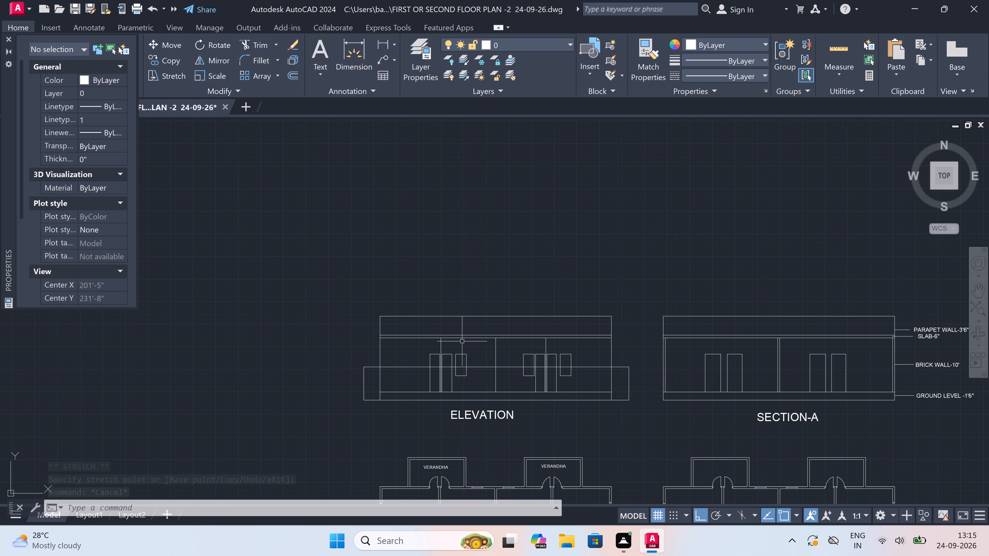
left_click(464, 335)
key("Delete")
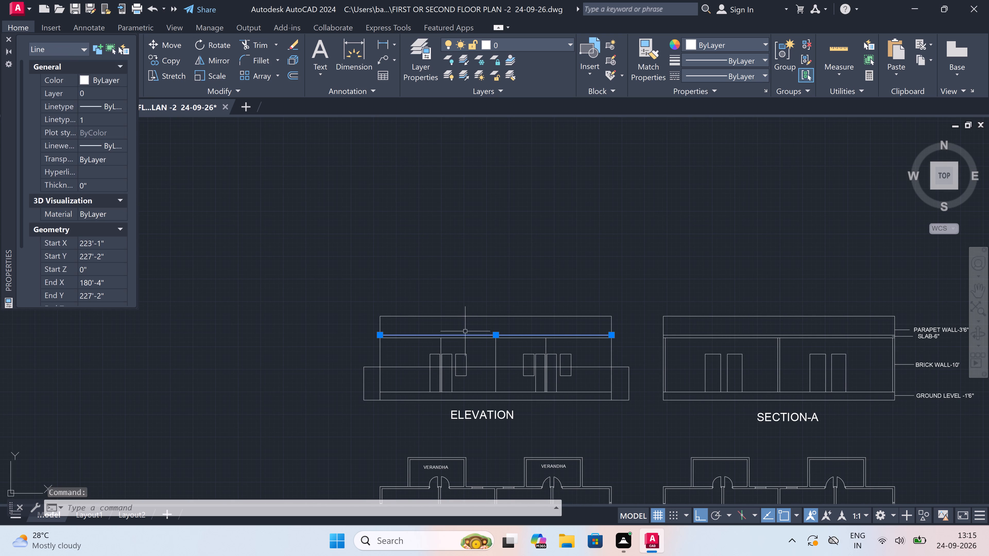
Draw a 2' overhang outline from the slab line's right end in the elevation, up to parapet-top level and back to the parapet's top corner.
key("l")
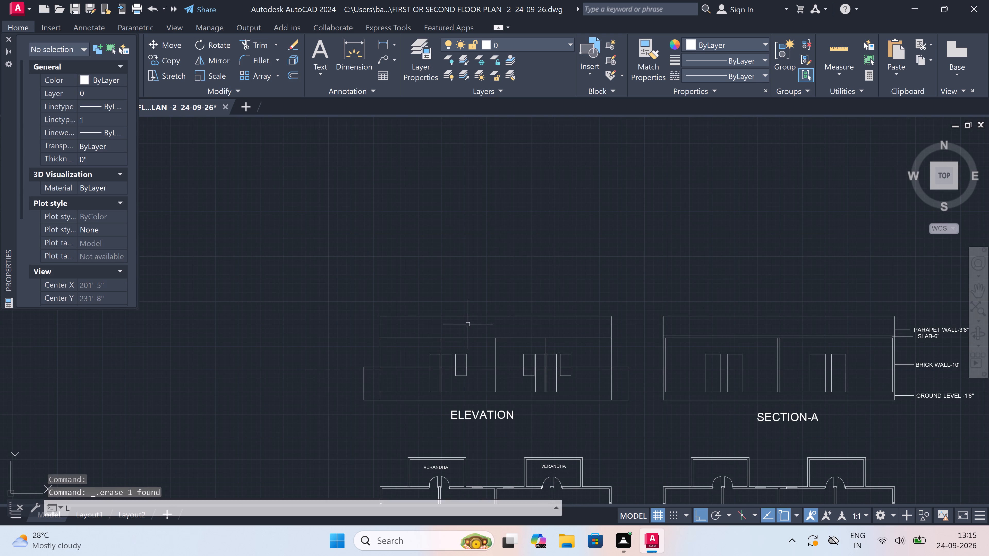
key("space")
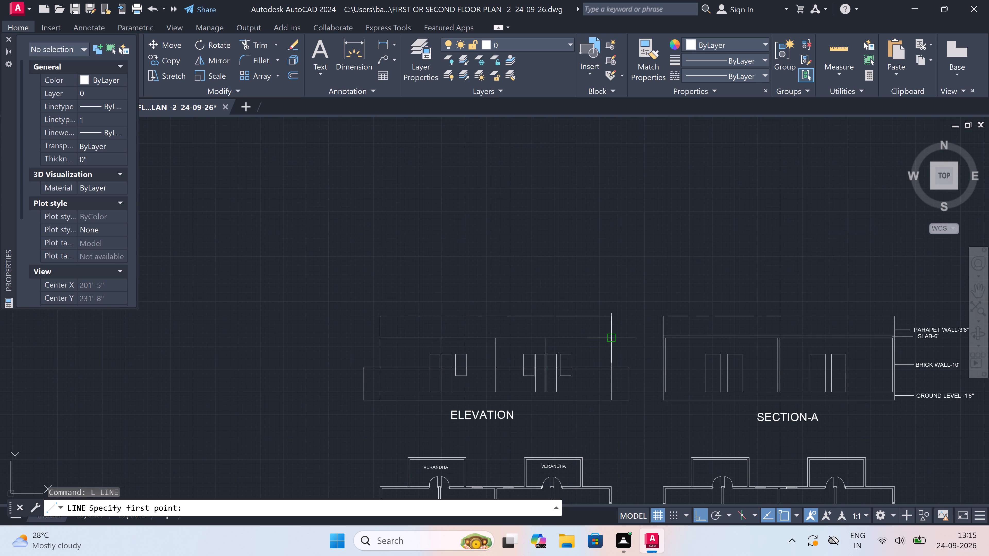
left_click_drag(609, 338, 614, 338)
scroll(618, 338, "up", 2)
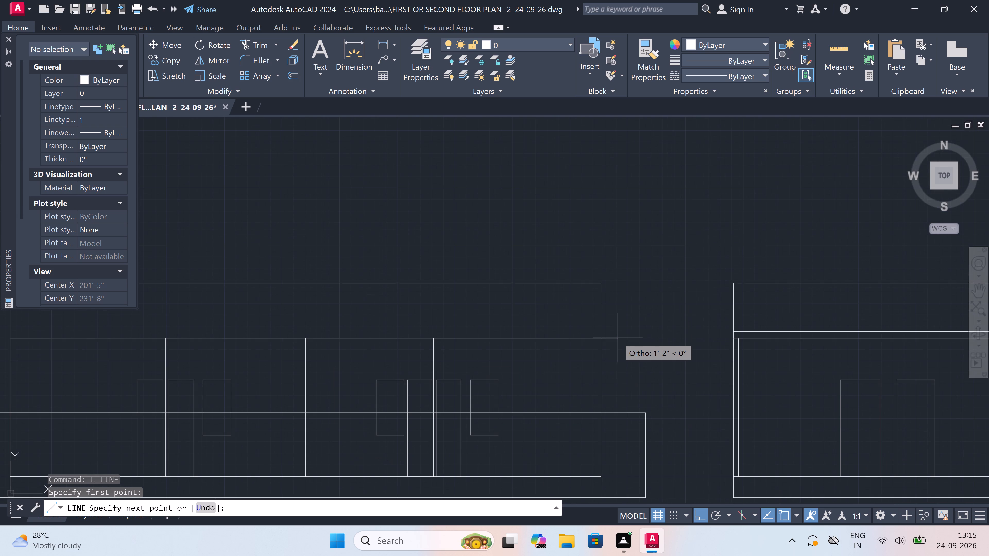
left_click(624, 335)
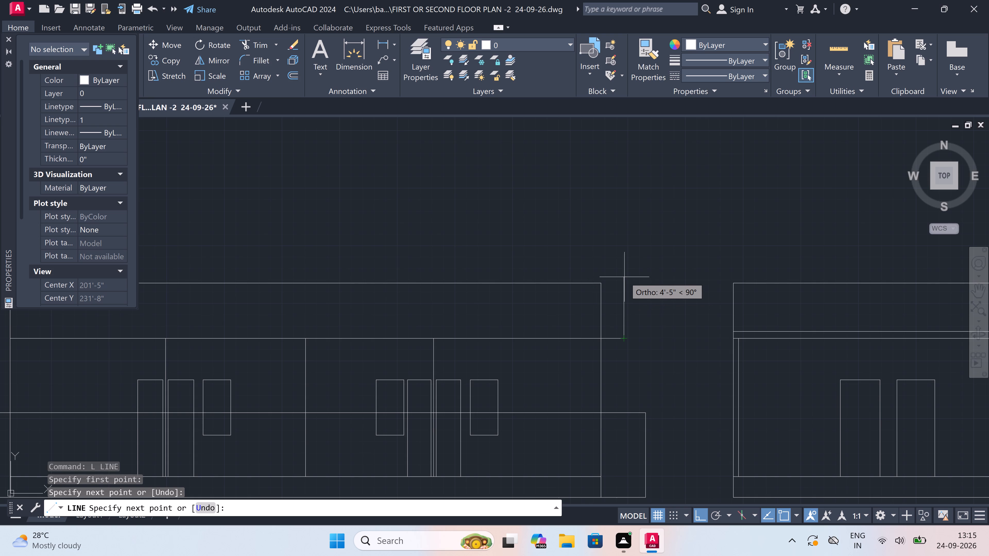
key("ctrl+z")
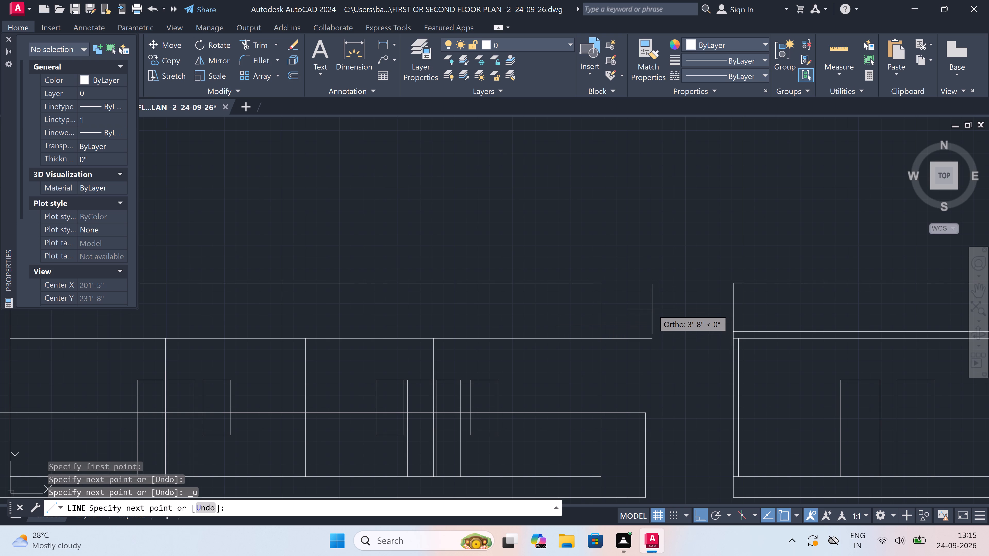
type("2'")
key("space")
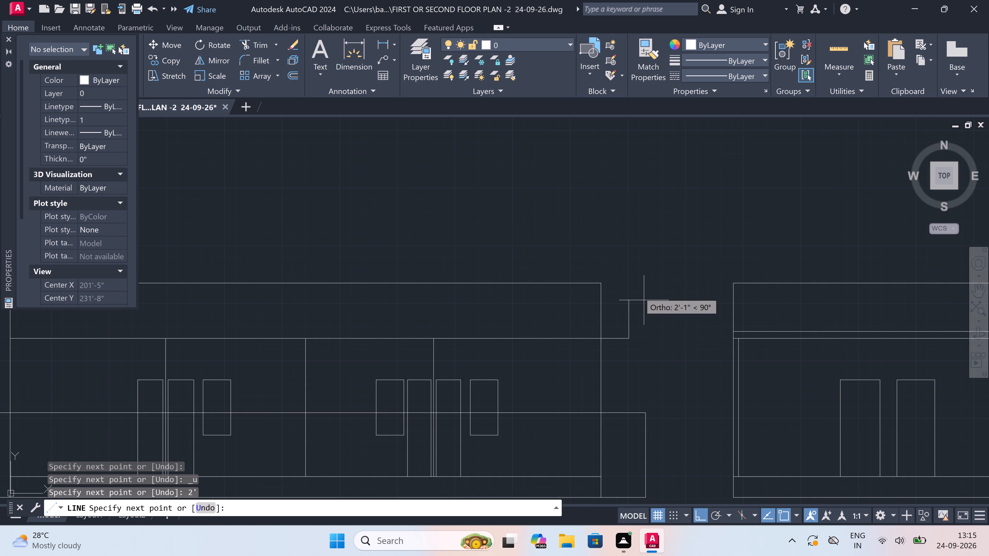
scroll(615, 289, "up", 1)
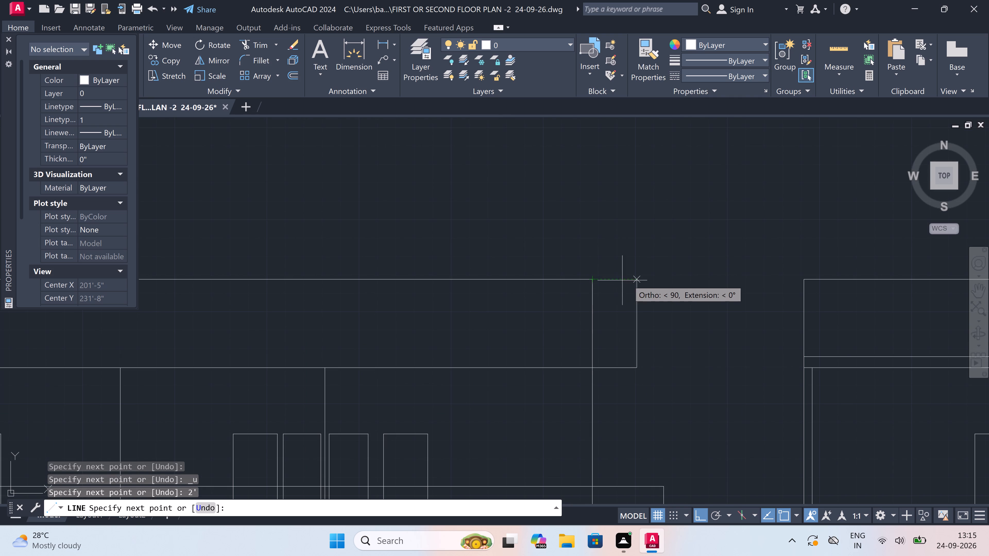
left_click(636, 279)
left_click(588, 279)
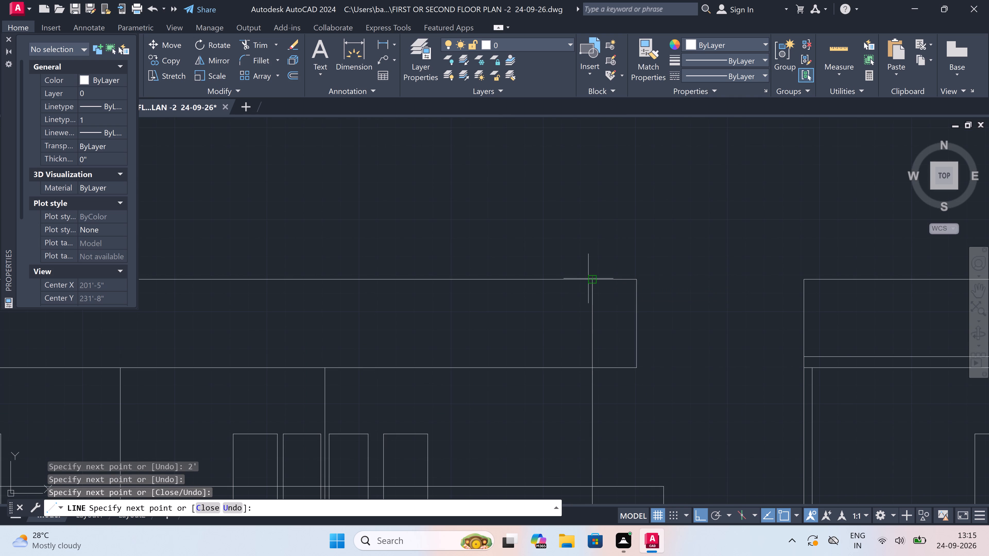
key("Escape")
Trim the elevation's right wall line between the slab line and the parapet top, inside the new overhang.
key("t")
key("r")
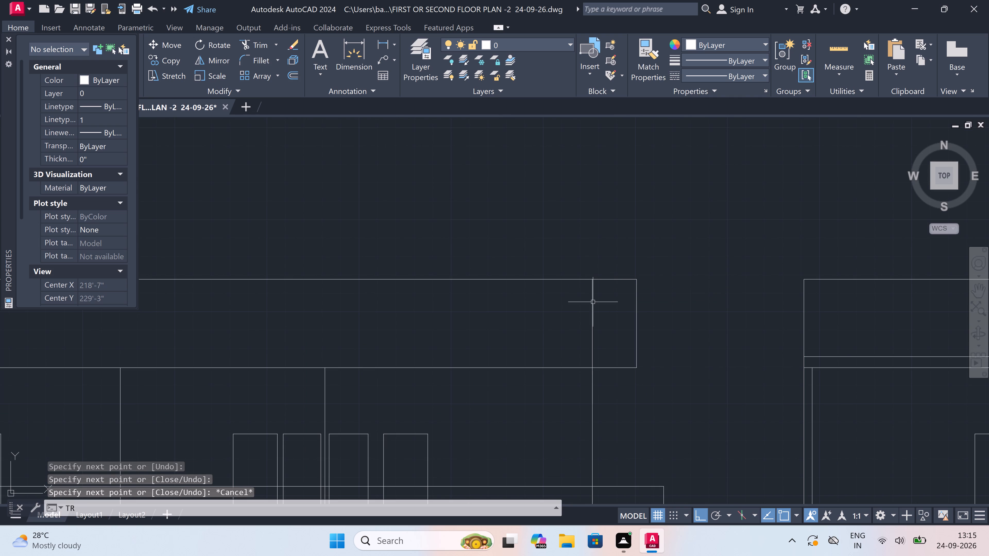
key("space")
left_click_drag(600, 306, 595, 306)
left_click(555, 310)
scroll(556, 310, "down", 5)
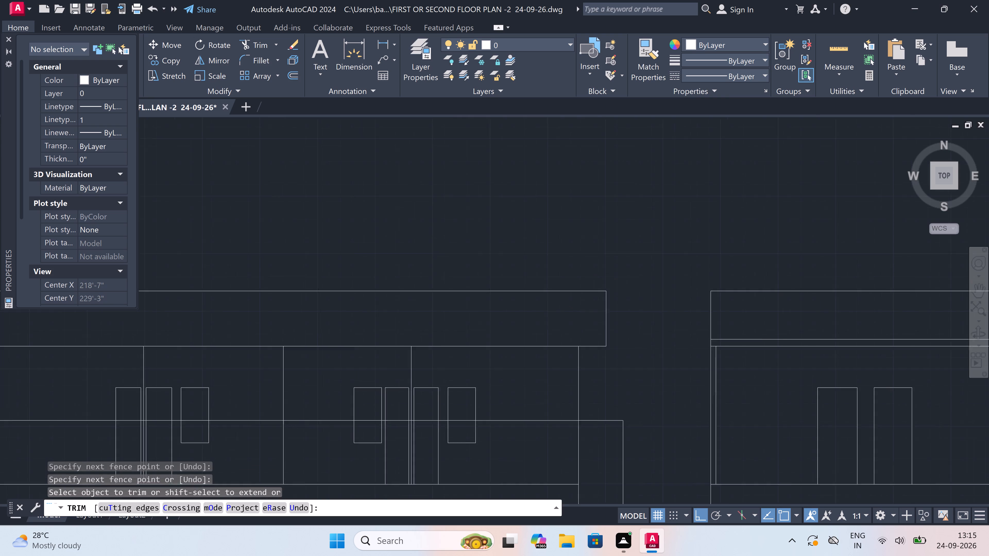
Draw a 2' overhang outline from the slab line's left end in the elevation, up to parapet-top level and back to the parapet's top corner.
scroll(397, 302, "up", 2)
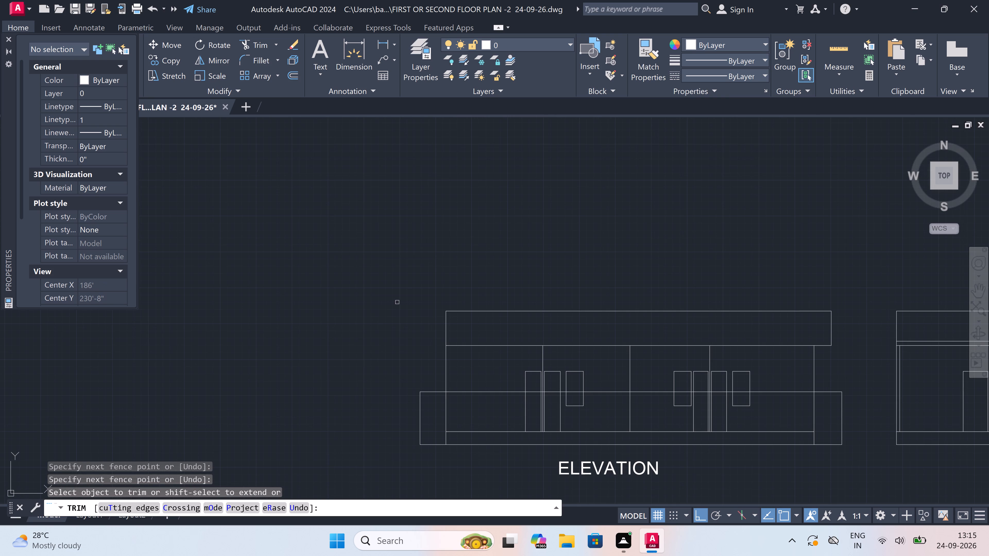
key("Escape")
key("l")
key("space")
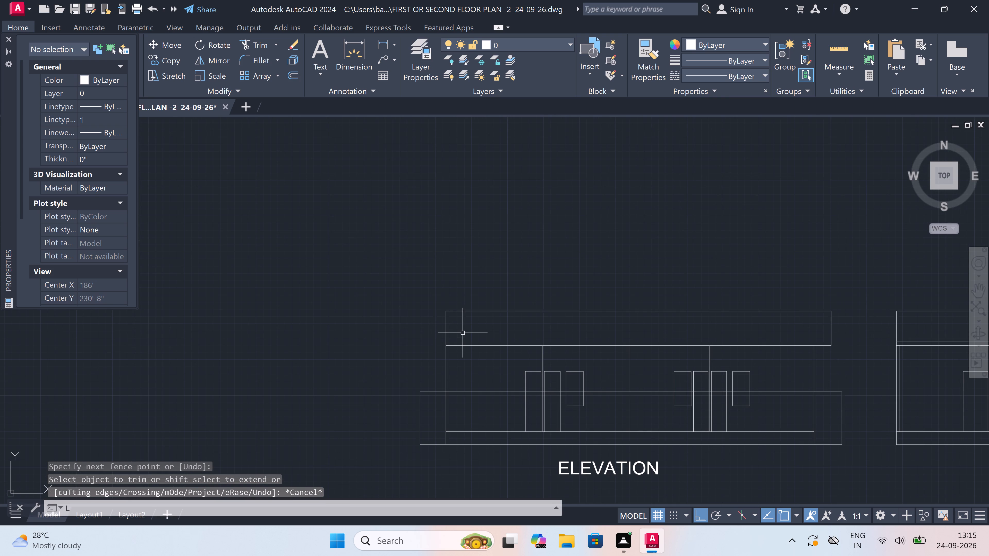
left_click(447, 345)
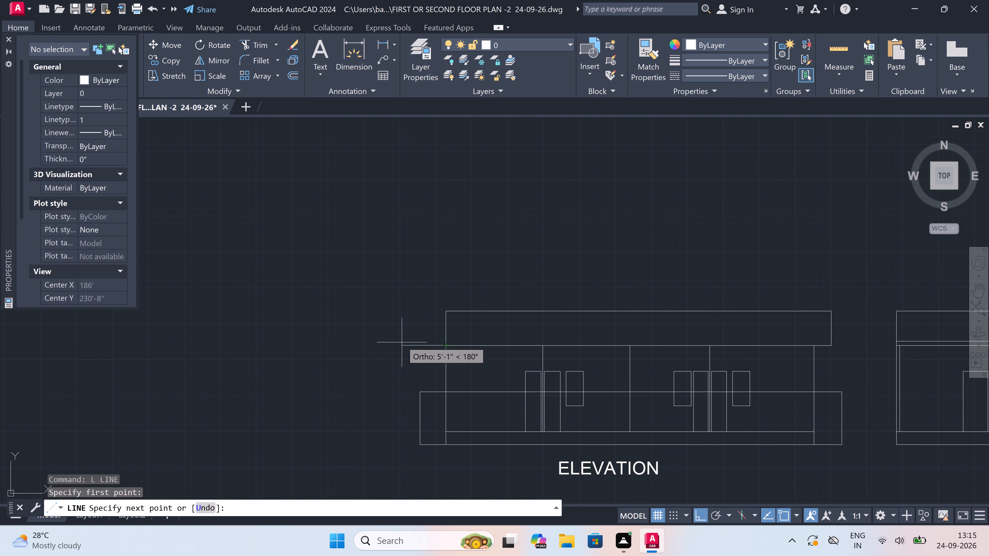
type("2'")
key("space")
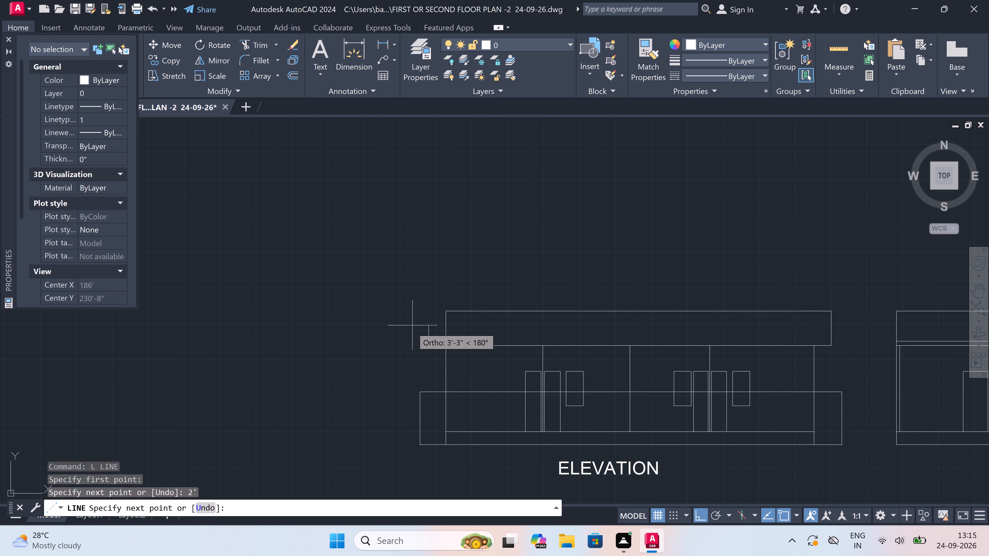
scroll(439, 308, "up", 2)
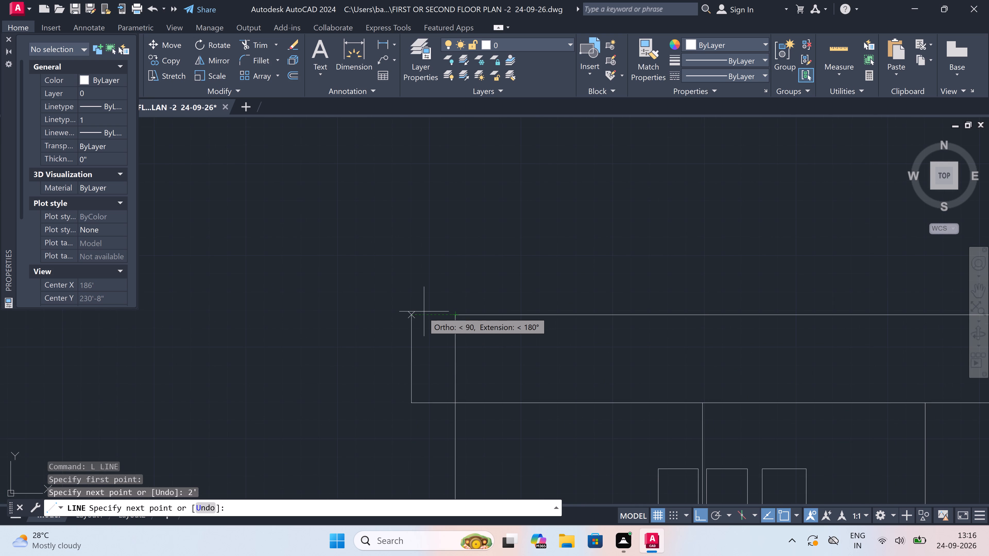
left_click_drag(409, 315, 412, 315)
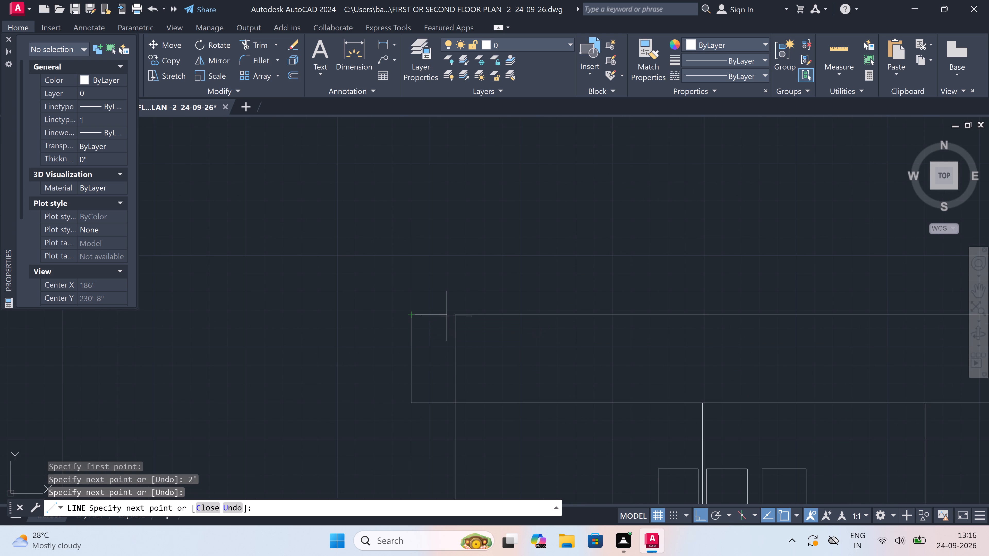
left_click(457, 314)
key("Escape")
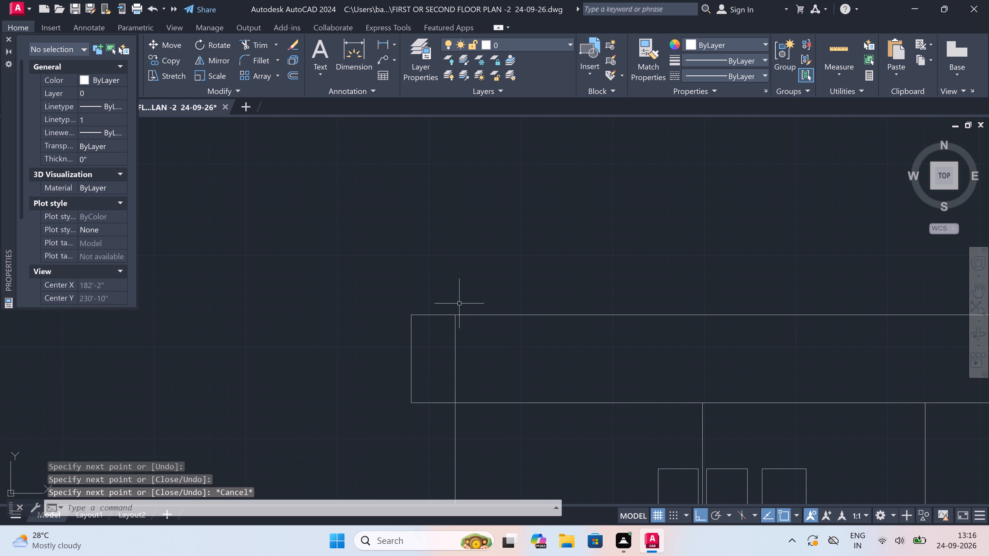
Trim the elevation's left wall line between the slab line and the parapet top, inside the new overhang.
key("t")
key("r")
key("space")
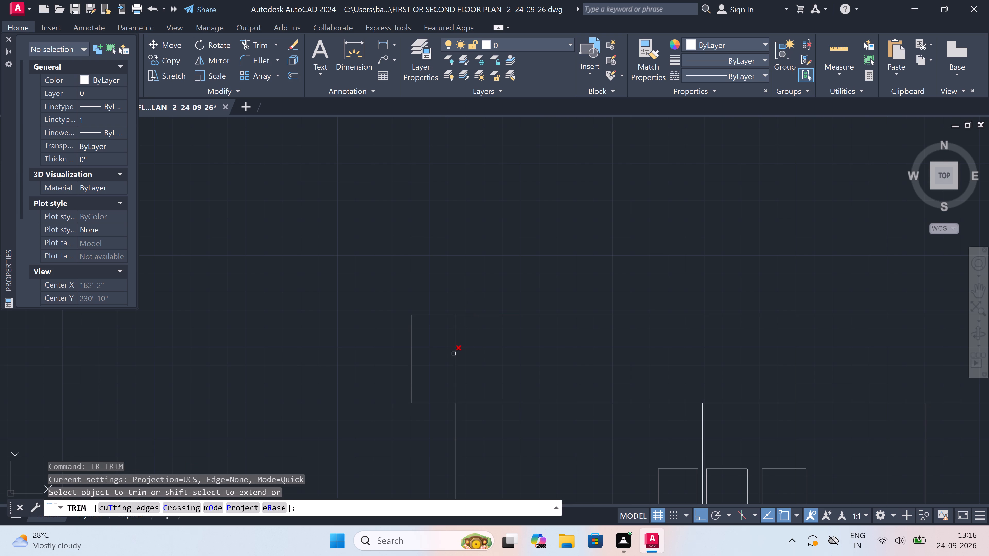
left_click(454, 353)
key("Escape")
Draw a sloping line from the left overhang's lower outer corner to the left wall line, just below the slab line.
scroll(452, 300, "down", 2)
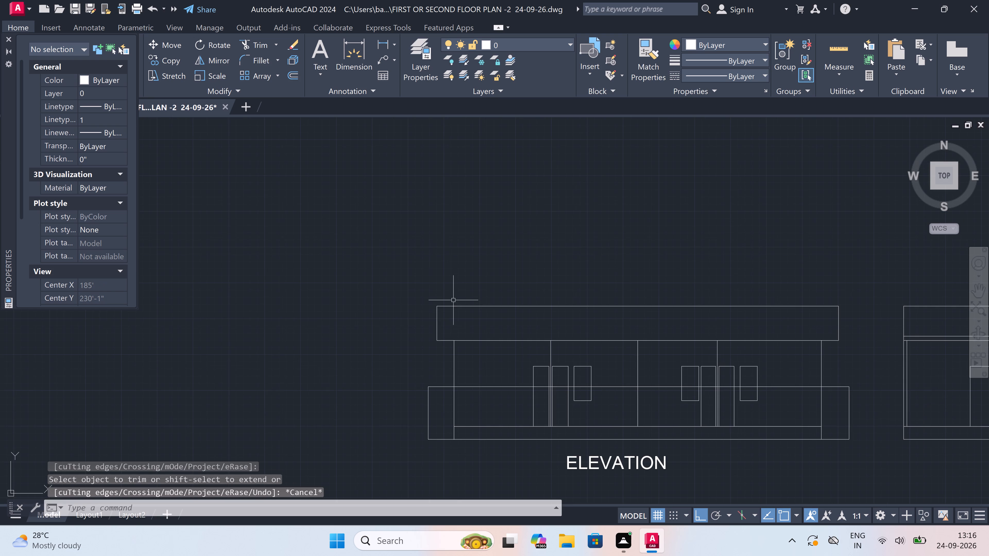
scroll(452, 323, "up", 3)
key("l")
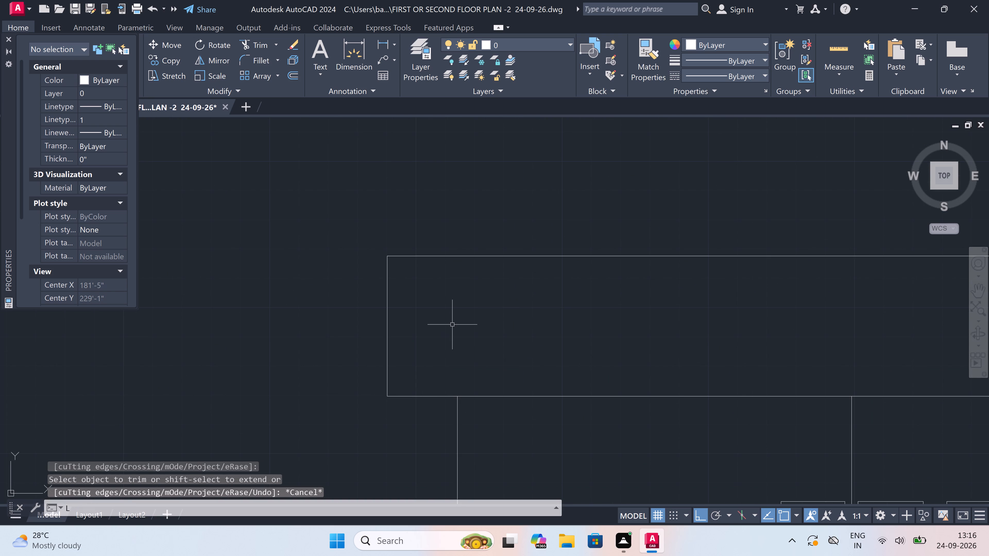
key("space")
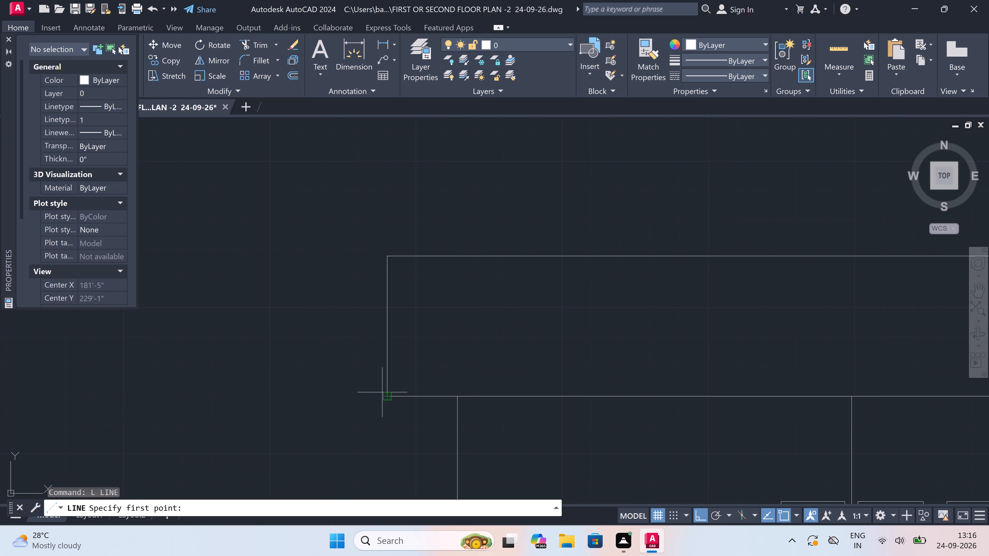
left_click(384, 393)
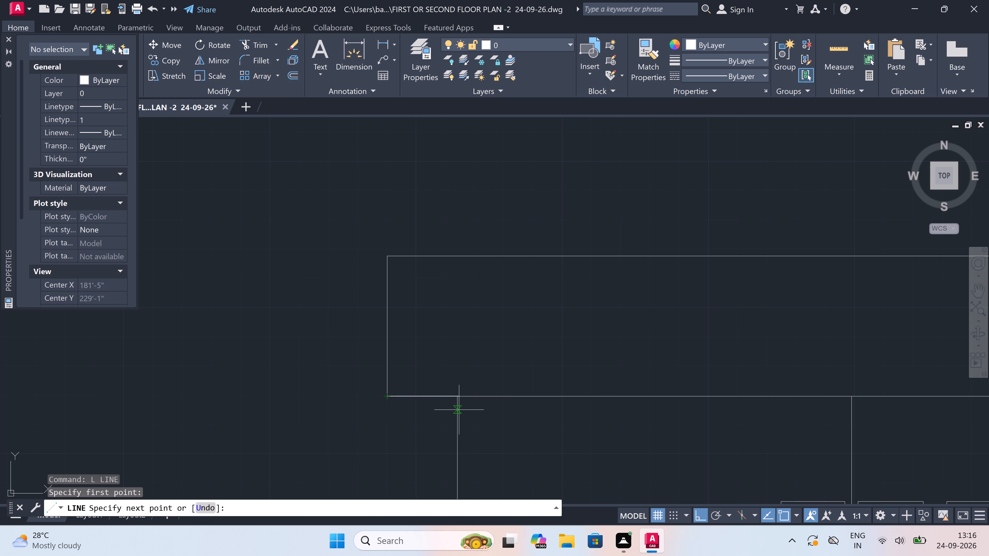
left_click(457, 418)
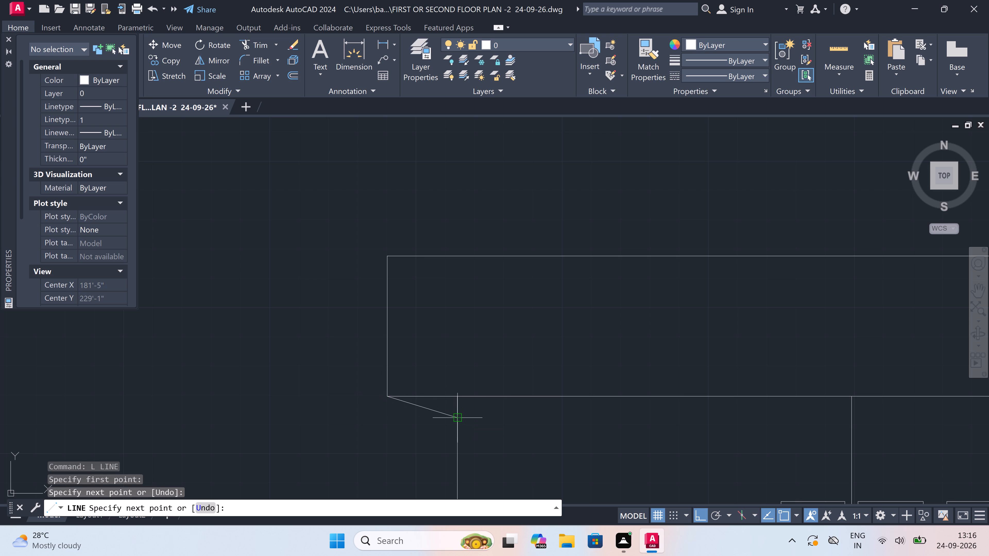
key("Escape")
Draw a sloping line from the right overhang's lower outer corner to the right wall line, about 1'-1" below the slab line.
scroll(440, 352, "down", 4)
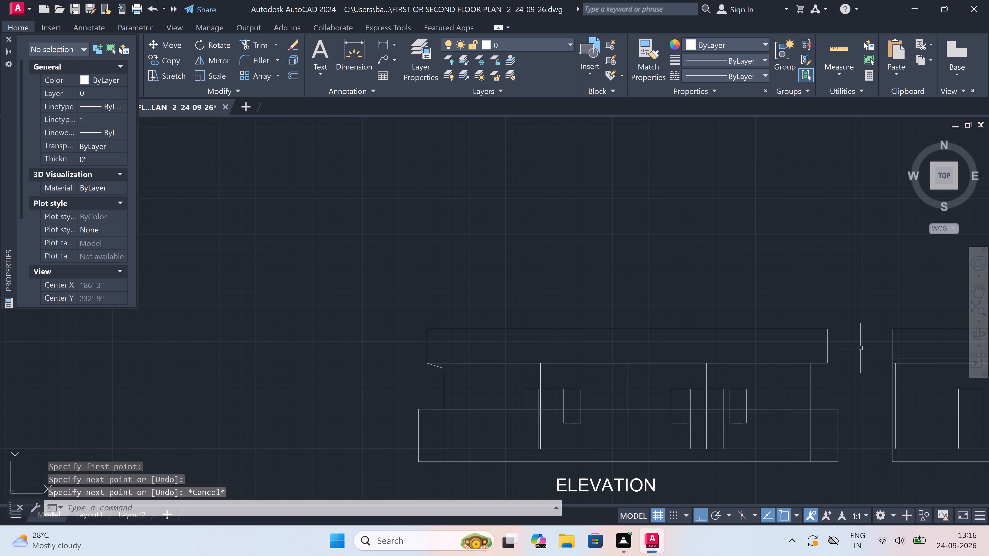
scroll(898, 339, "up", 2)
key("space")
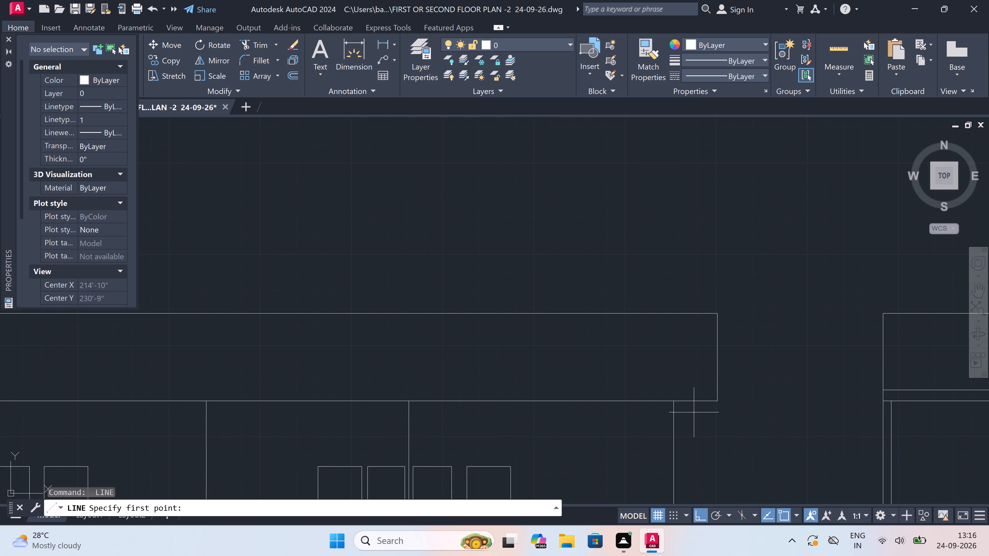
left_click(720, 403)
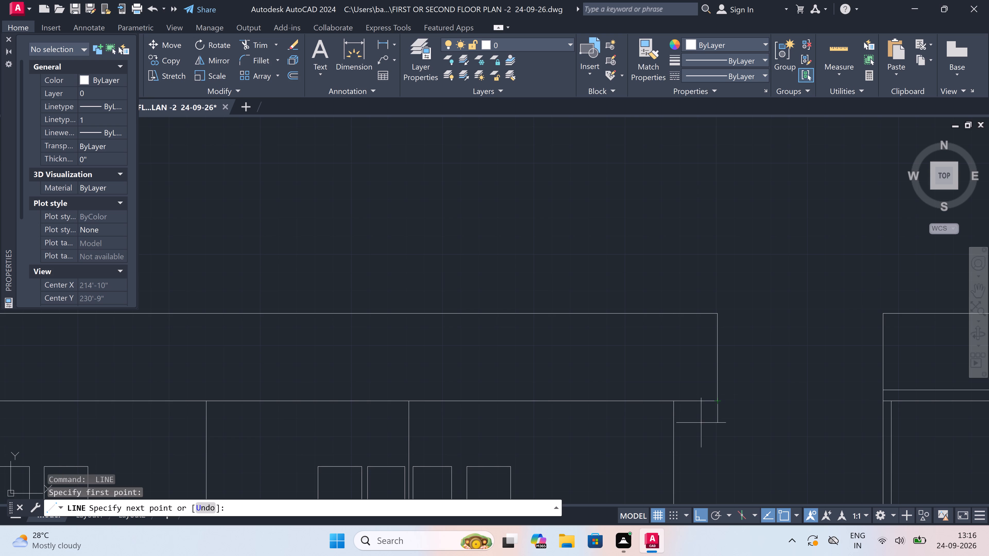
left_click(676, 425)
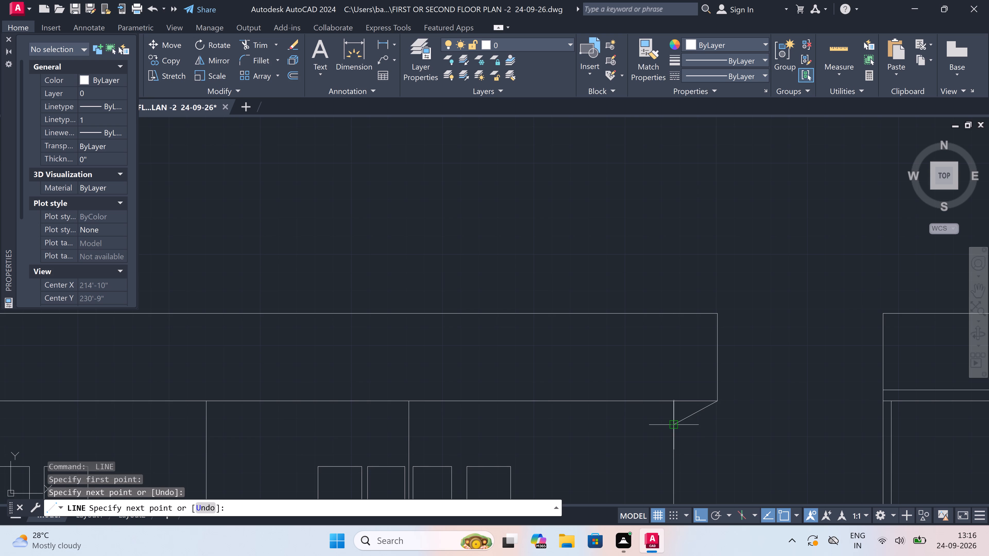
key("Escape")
Draw a horizontal line across the elevation from the left sloping line's lower end to the right wall line.
scroll(563, 284, "down", 2)
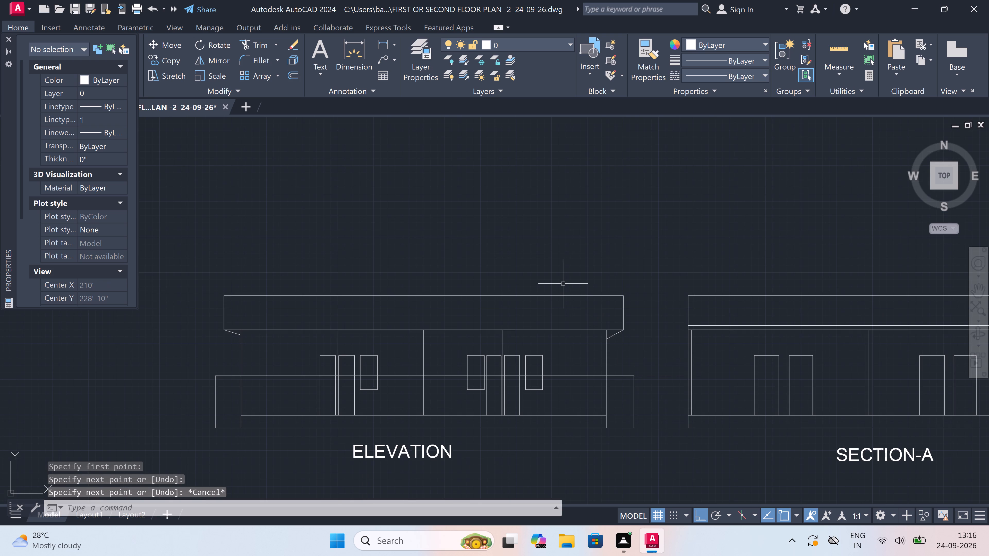
scroll(557, 284, "down", 2)
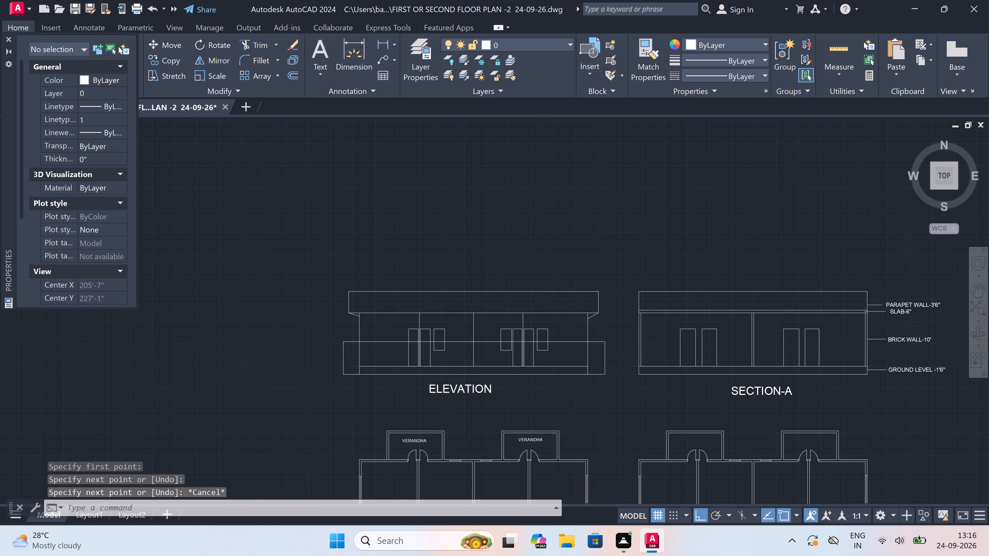
scroll(394, 308, "up", 2)
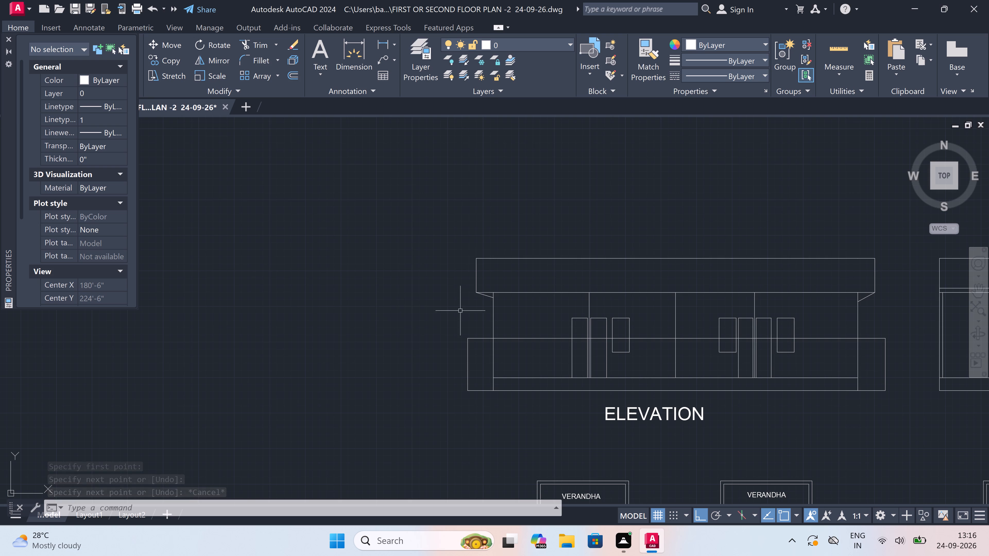
key("l")
key("space")
scroll(493, 312, "up", 1)
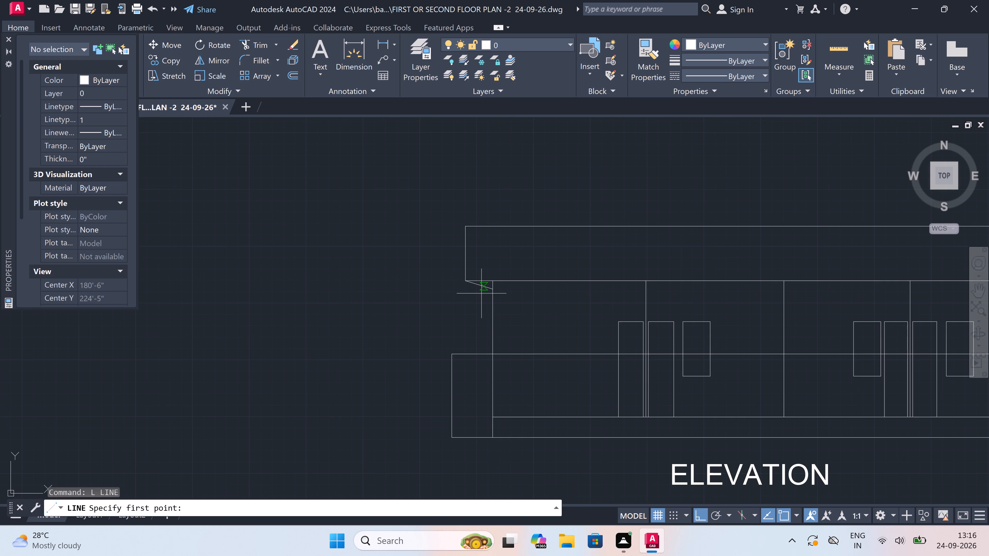
left_click_drag(491, 289, 498, 289)
scroll(657, 280, "down", 3)
scroll(792, 276, "up", 2)
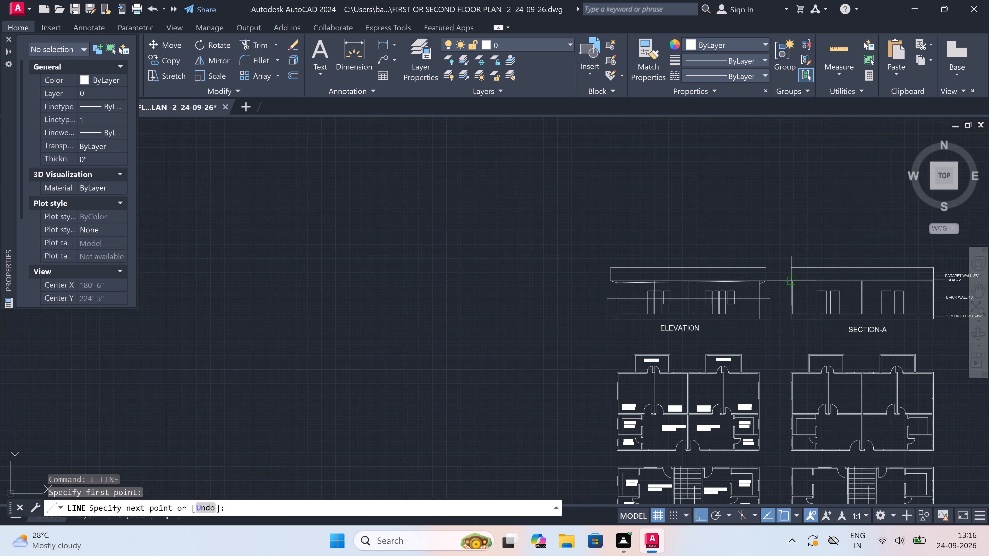
scroll(792, 276, "up", 1)
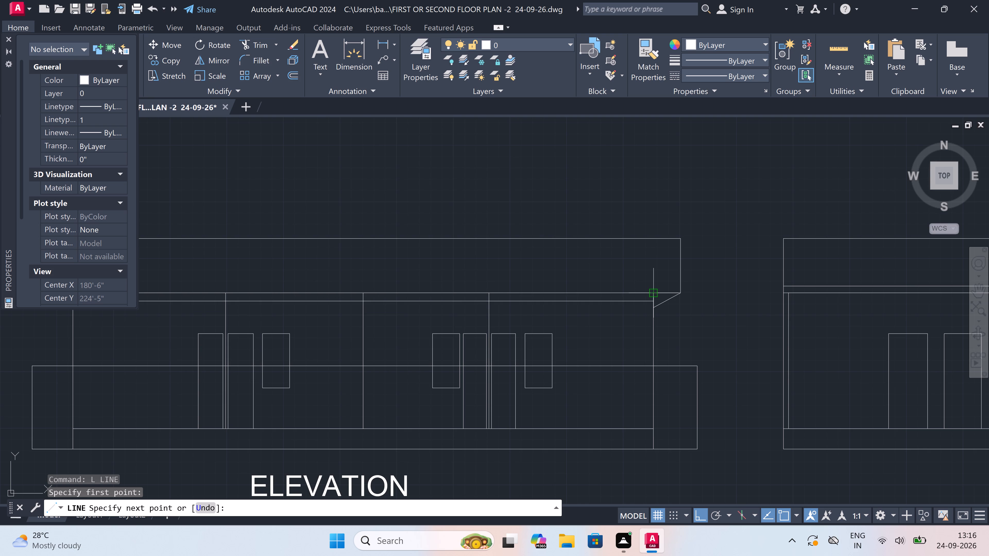
left_click(653, 301)
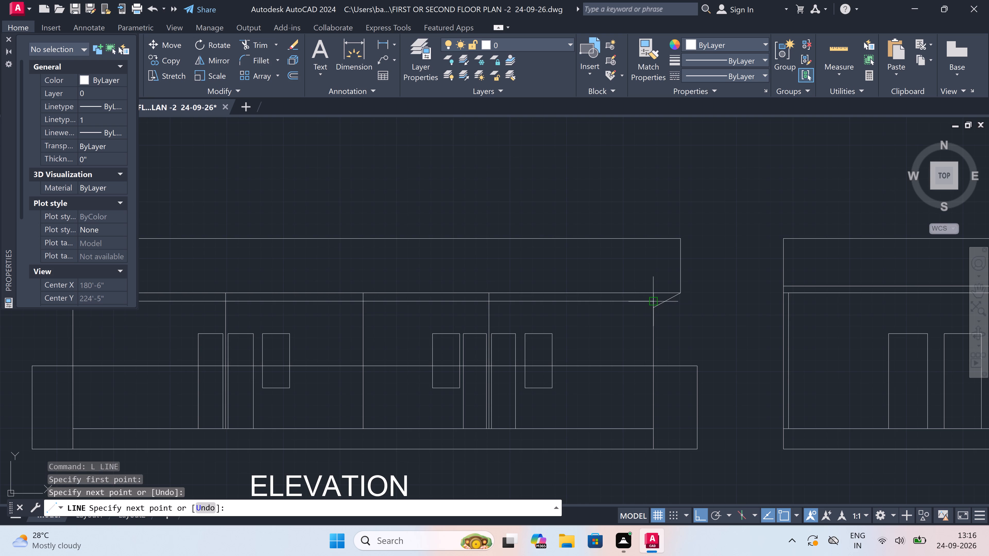
key("Escape")
Draw a vertical line from the right overhang's lower outer corner down to the top line of the wide low front outline.
key("space")
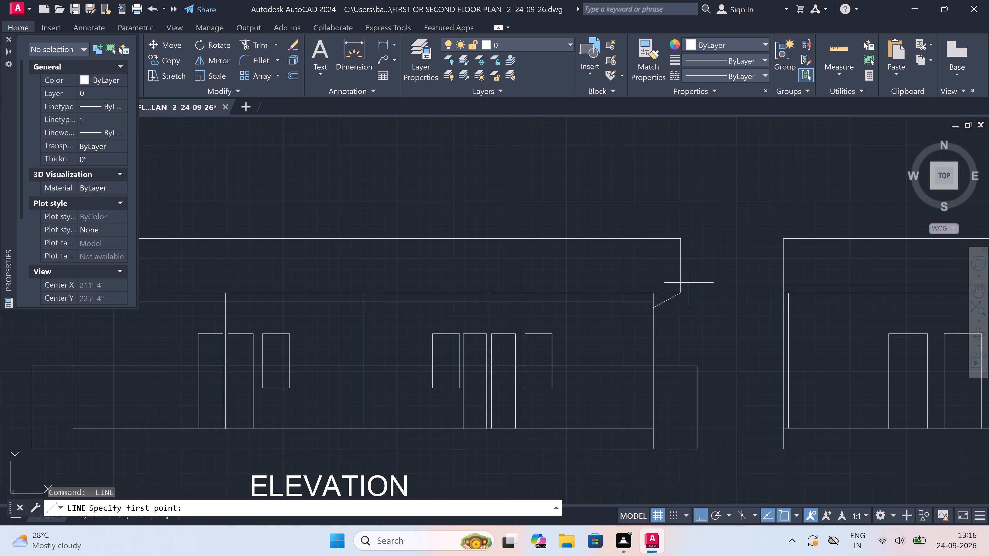
left_click(681, 289)
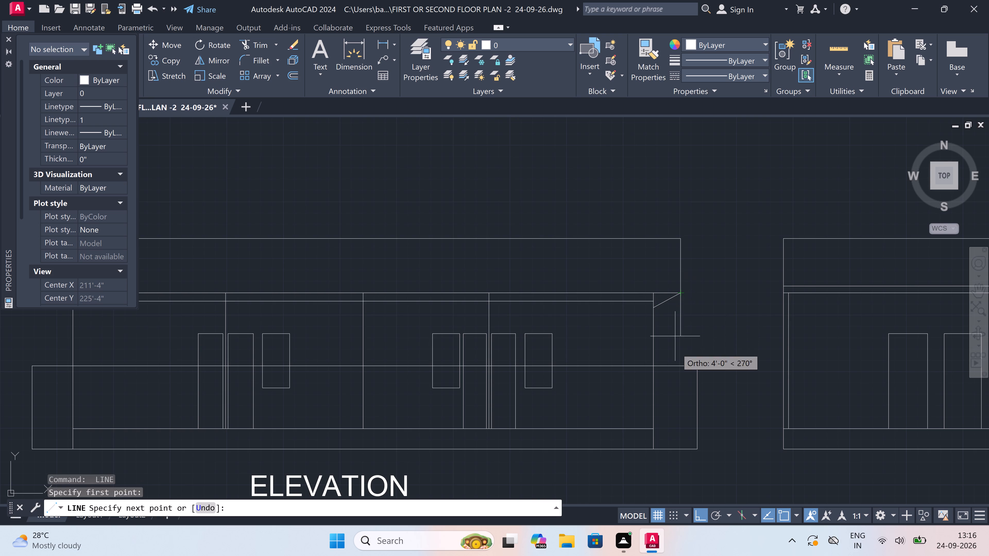
left_click(683, 362)
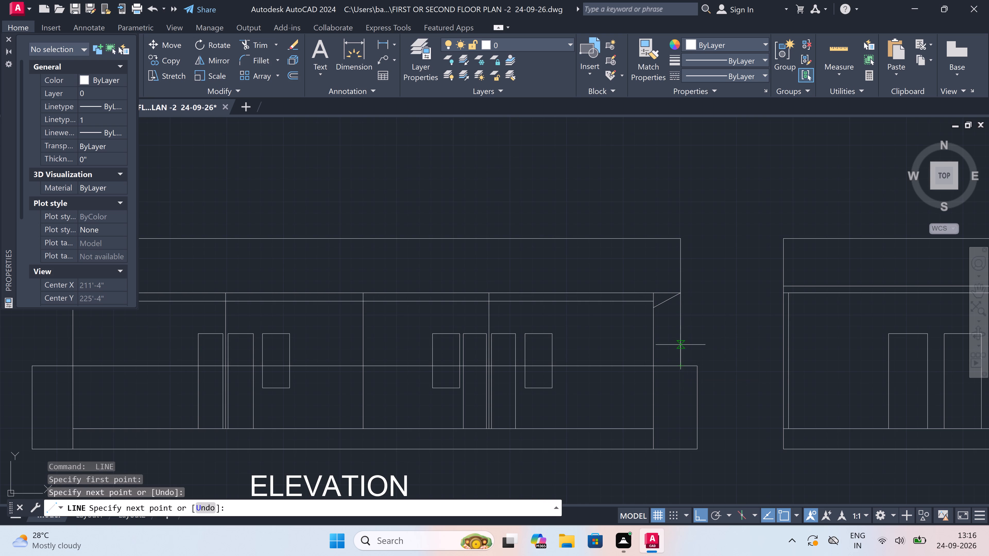
key("Escape")
Replace the right sloping line with one from the new horizontal line's right end to the overhang's lower outer corner.
scroll(663, 292, "up", 2)
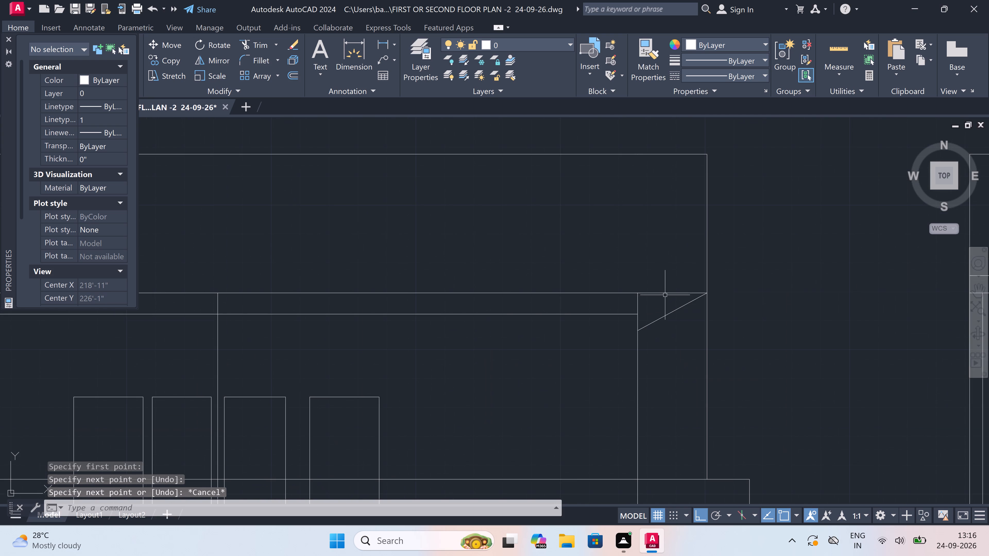
left_click(679, 305)
left_click(660, 327)
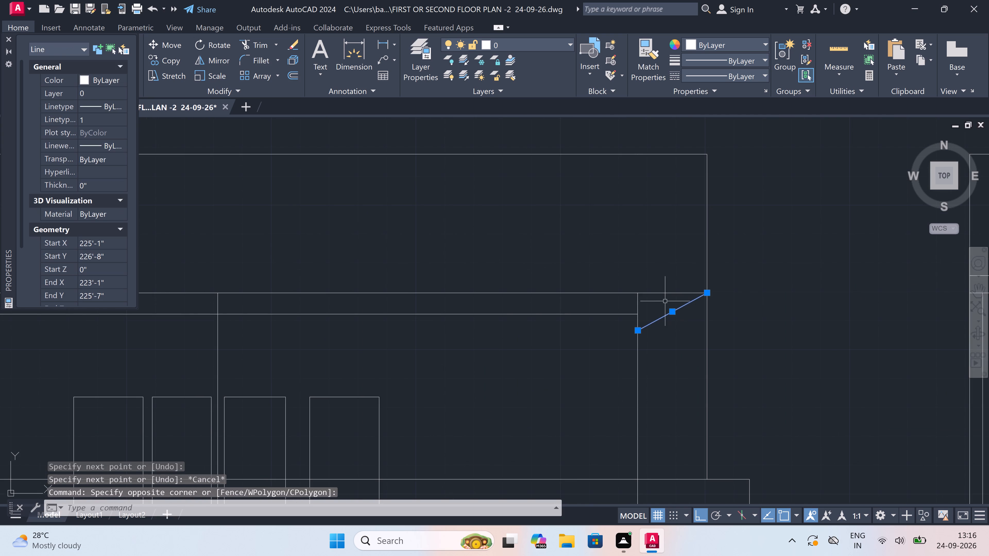
key("Delete")
key("l")
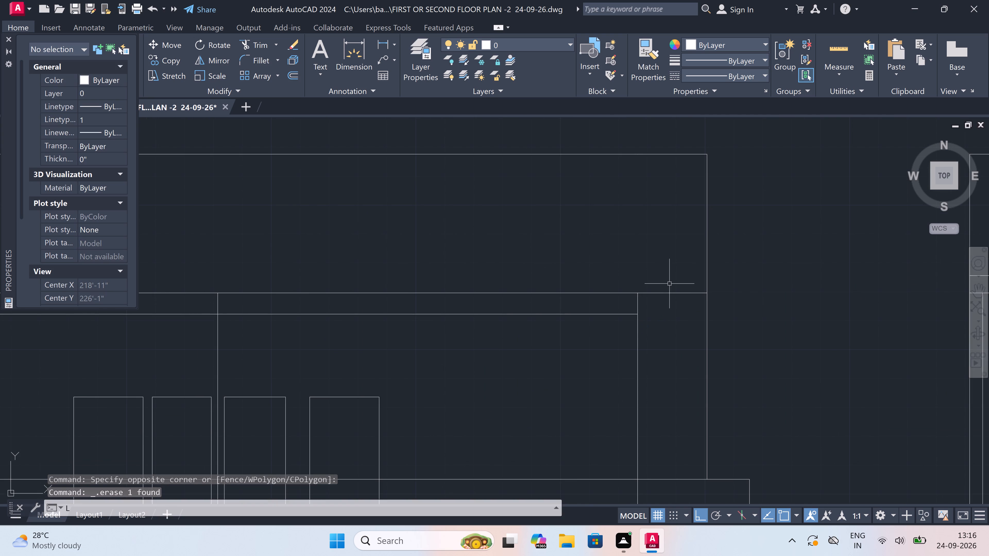
key("space")
left_click_drag(639, 312, 642, 312)
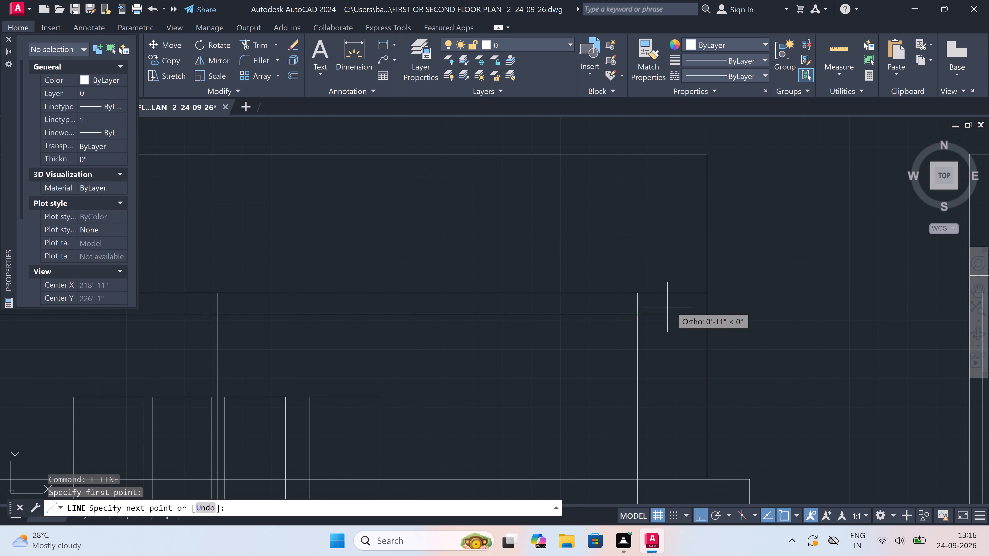
left_click(703, 294)
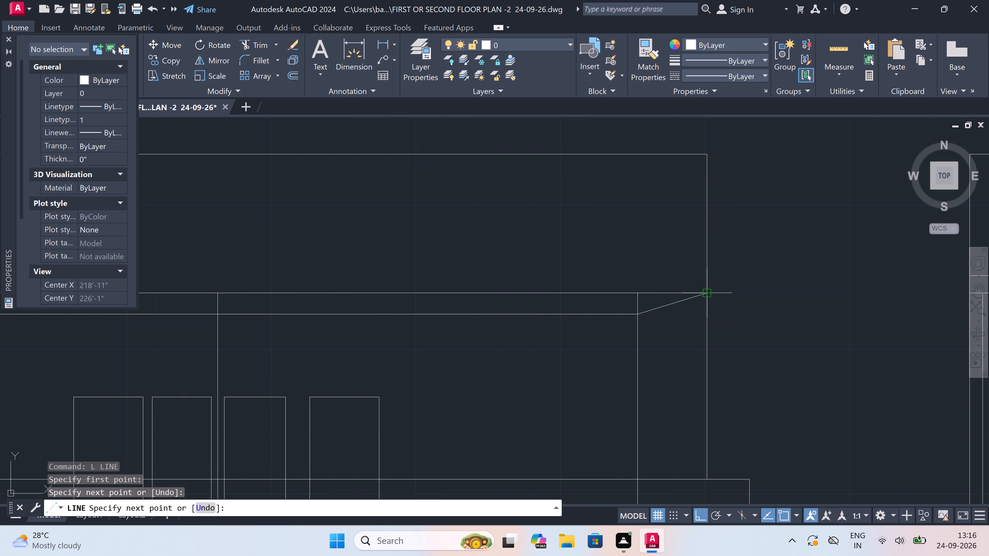
key("Escape")
Trim the elevation's right wall line between the slab line and the new horizontal line below it.
key("t")
key("r")
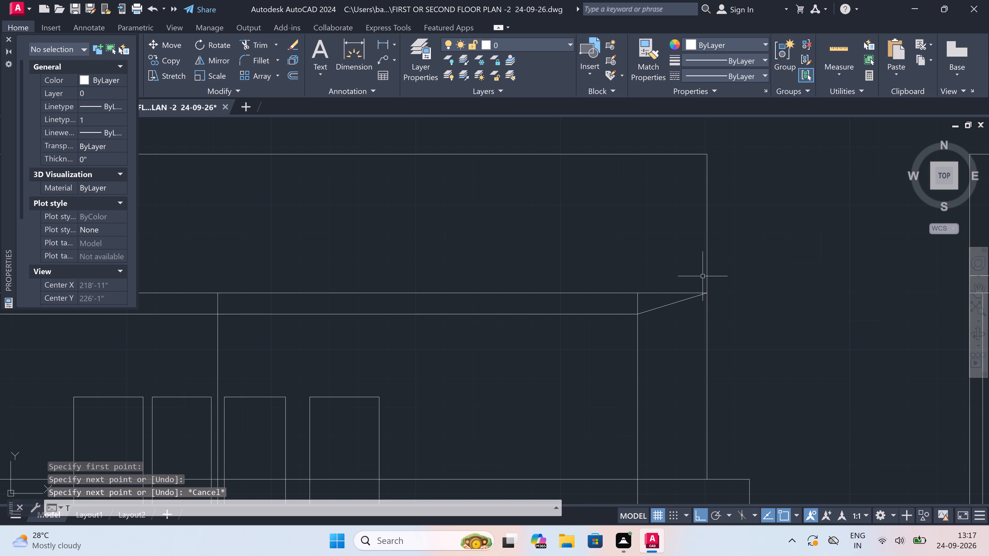
key("space")
left_click(644, 303)
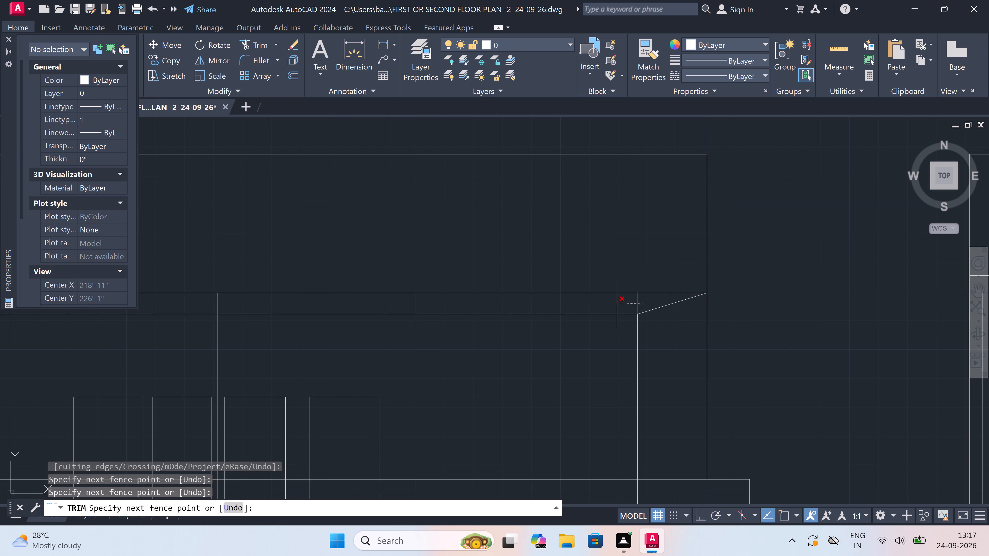
left_click(617, 304)
scroll(617, 304, "down", 4)
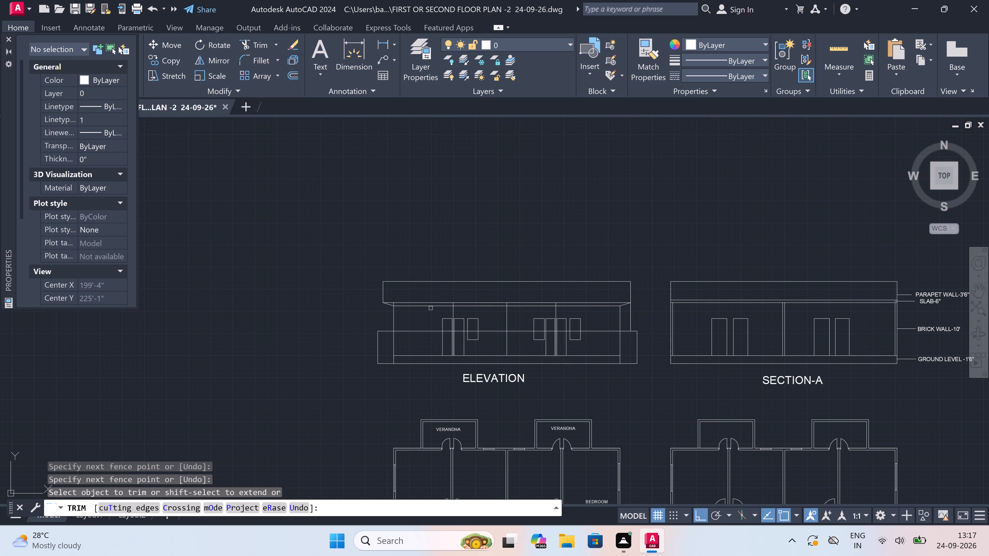
Draw a vertical line from the left overhang's lower outer corner down to the top line of the wide low front outline.
key("Escape")
scroll(410, 313, "up", 1)
scroll(363, 307, "up", 1)
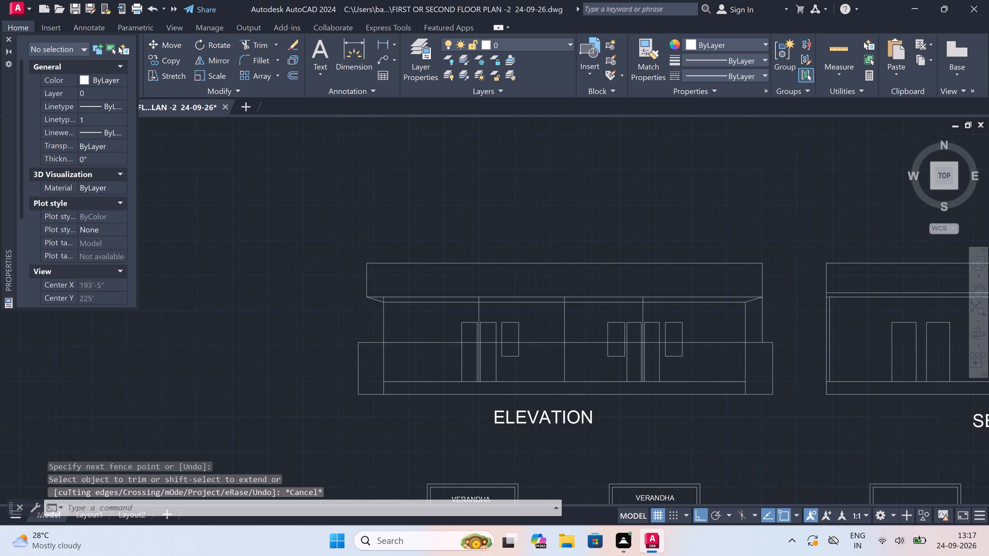
scroll(363, 307, "up", 1)
type("L")
key("space")
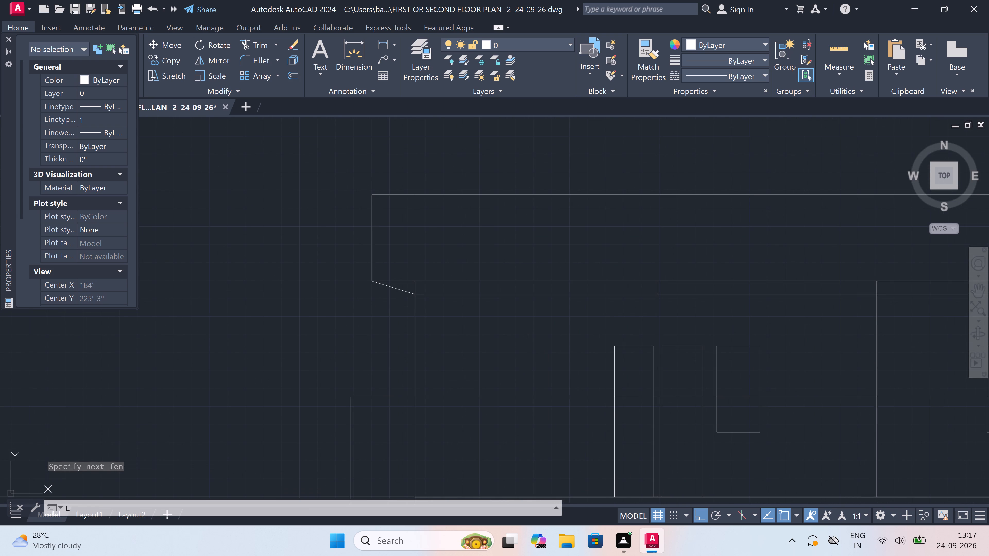
left_click(374, 283)
left_click(370, 397)
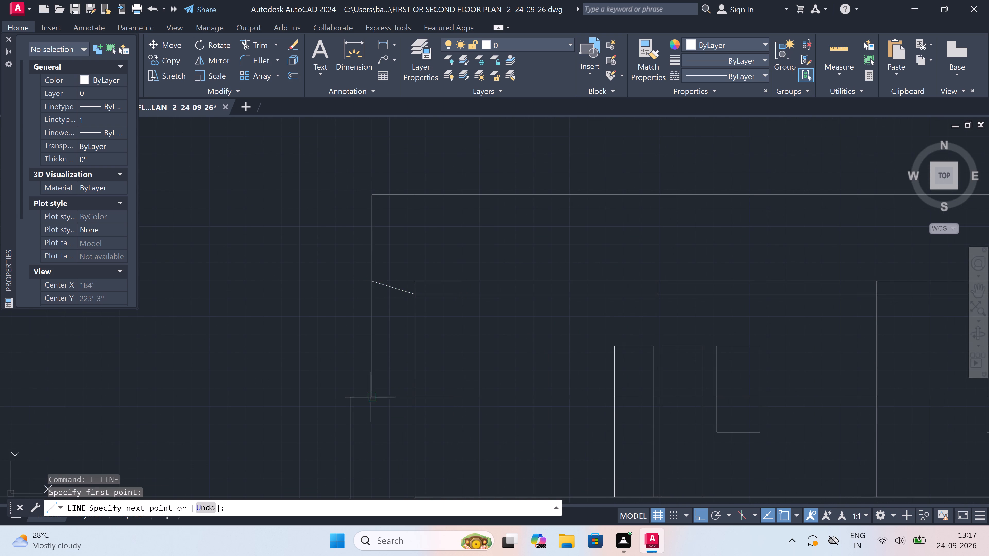
key("Escape")
Replace the left sloping line with one from the lower horizontal line's left end to the overhang's lower outer corner.
scroll(394, 296, "up", 2)
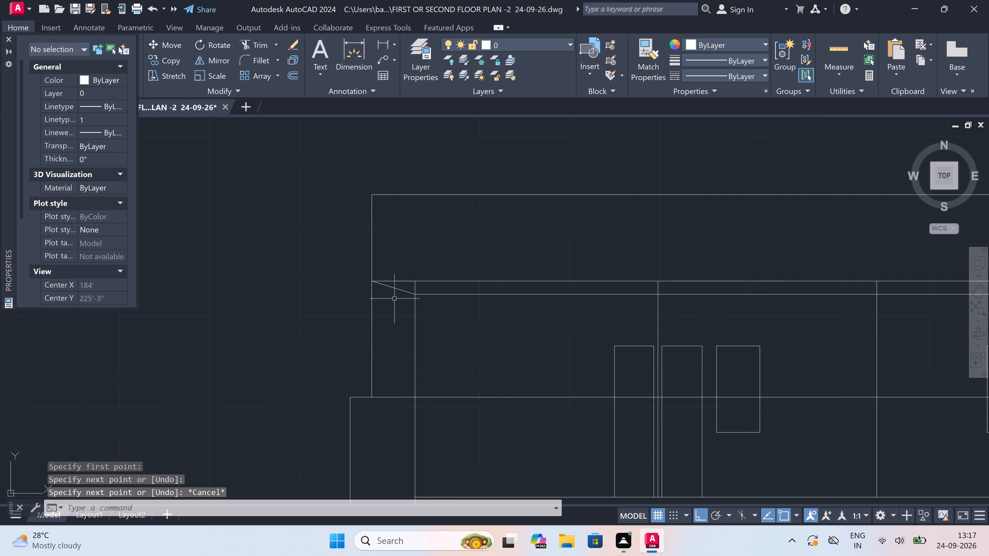
left_click(399, 278)
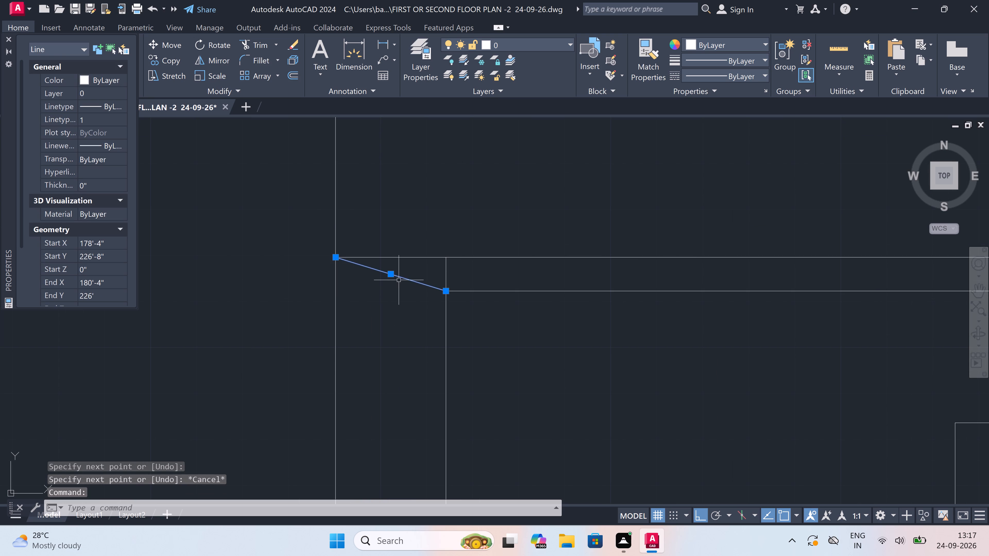
key("Delete")
key("l")
key("space")
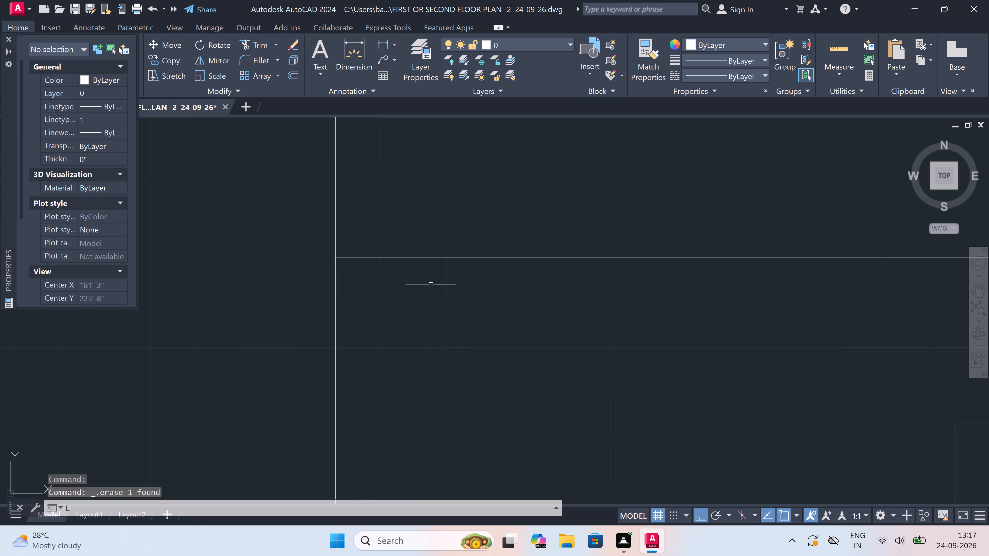
left_click(444, 288)
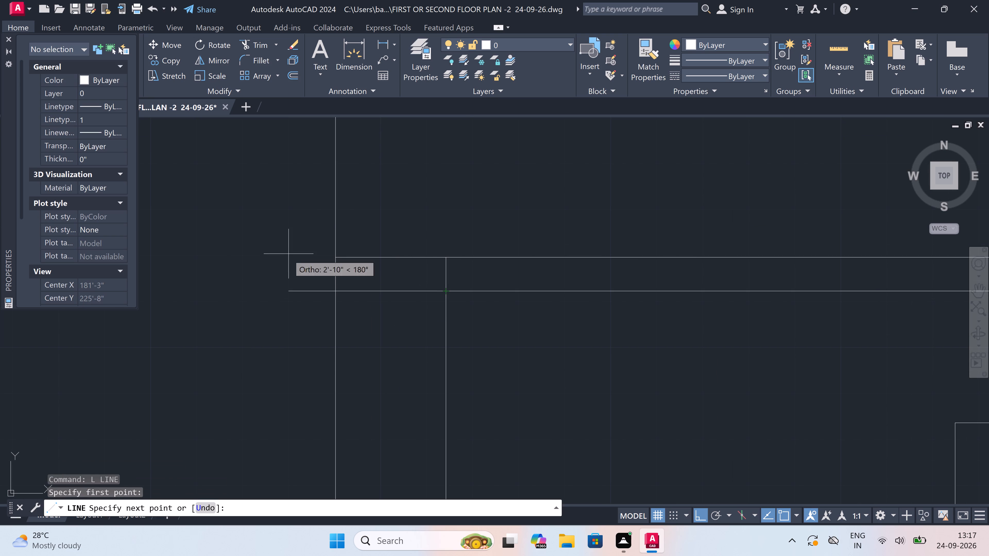
left_click(339, 256)
key("Escape")
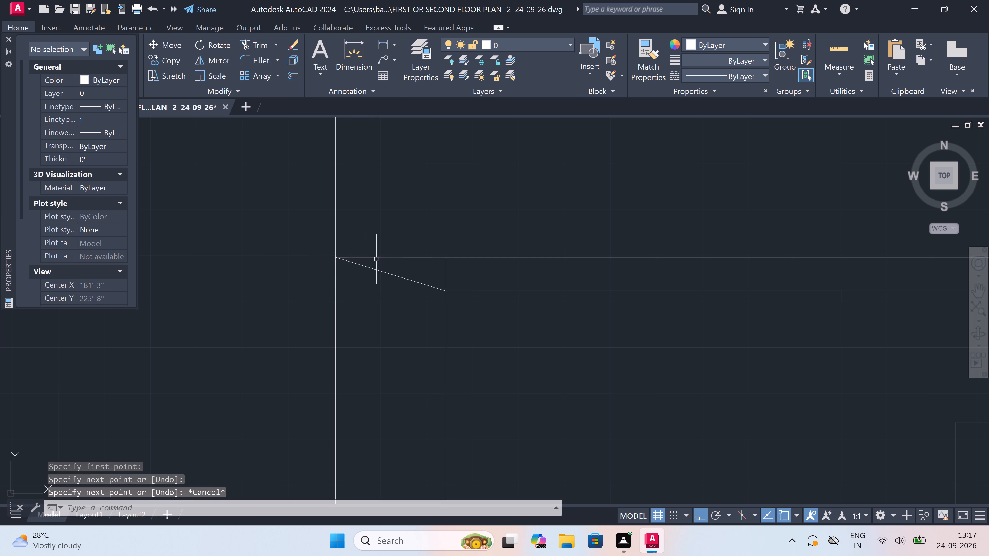
Trim the elevation's left wall line between the slab line and the horizontal line below it.
key("t")
key("r")
key("space")
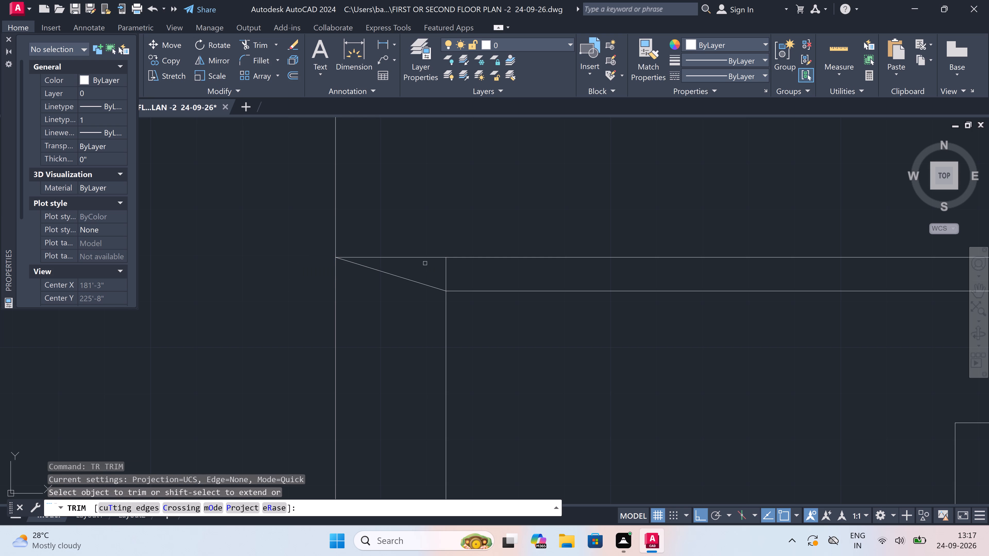
left_click(438, 262)
left_click(474, 266)
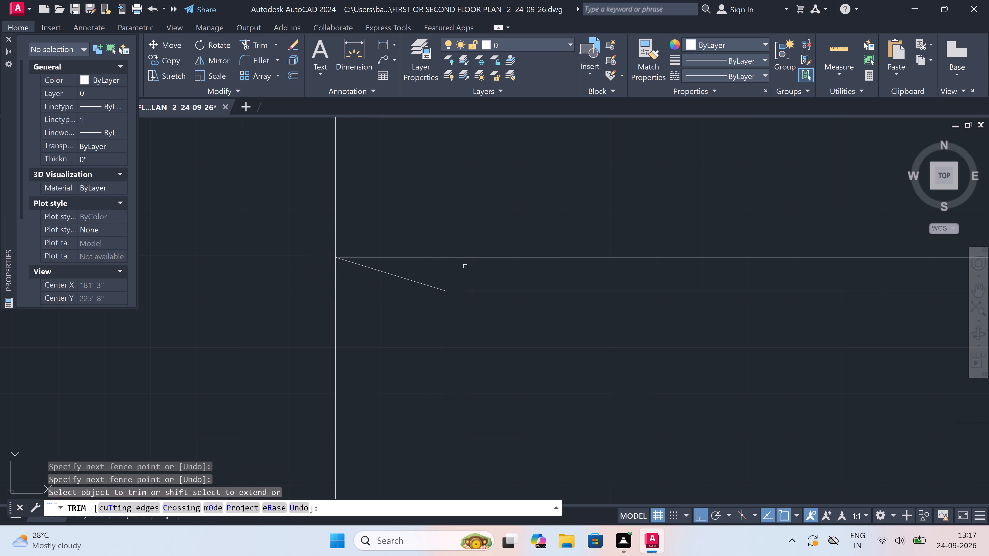
key("Escape")
Trim the elevation's three interior vertical wall lines between the slab line and the horizontal line below it.
scroll(420, 267, "down", 6)
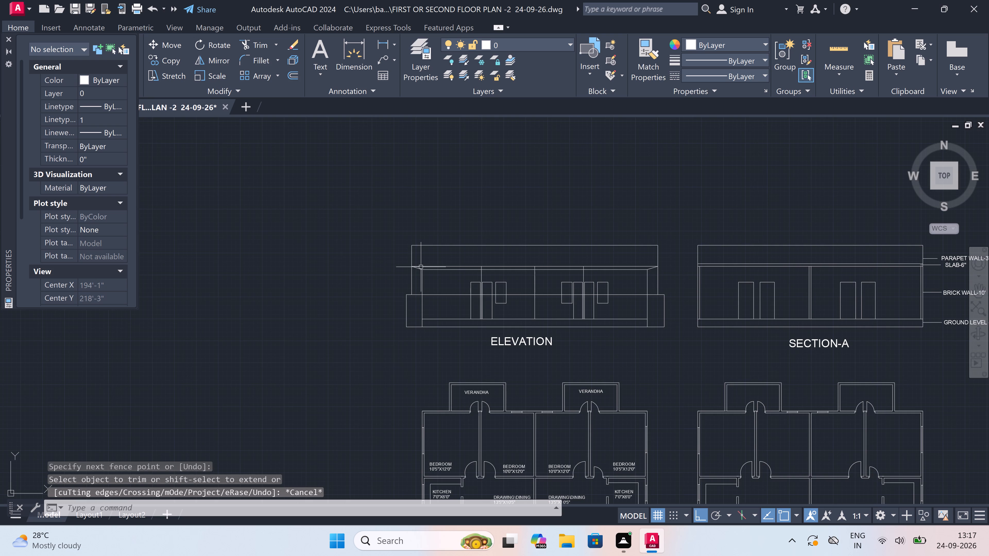
scroll(421, 266, "down", 2)
scroll(451, 264, "up", 3)
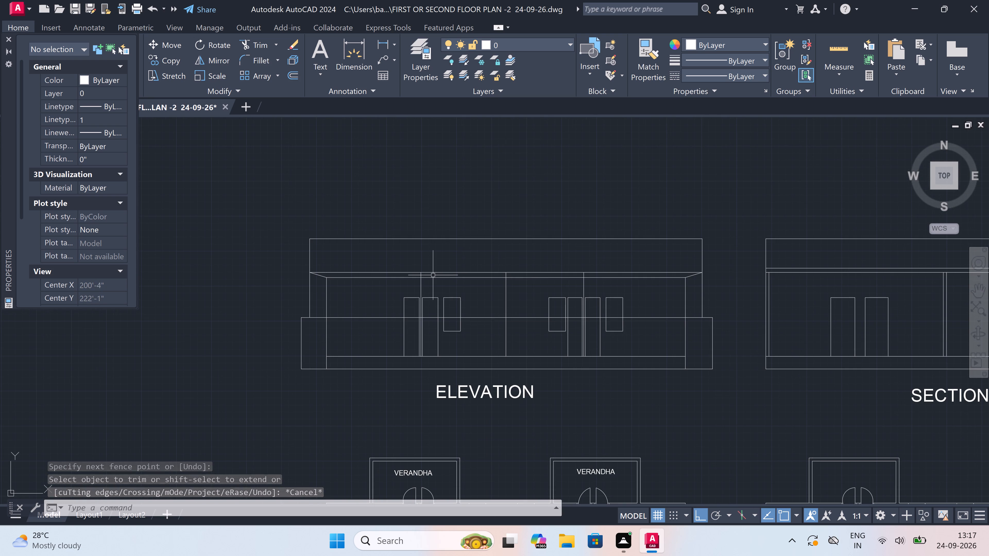
key("t")
key("r")
key("space")
scroll(424, 274, "up", 3)
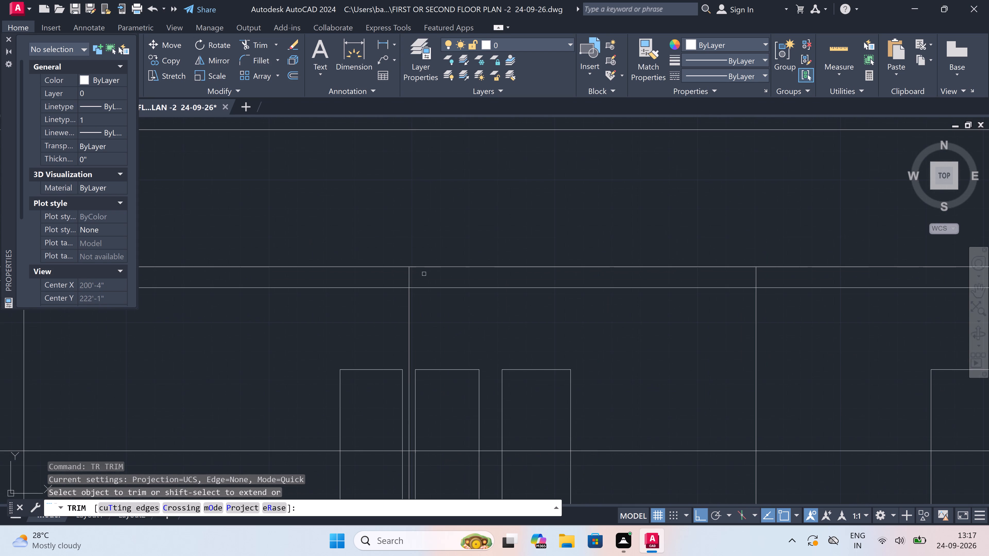
left_click_drag(397, 278, 400, 278)
left_click(491, 269)
scroll(492, 269, "down", 3)
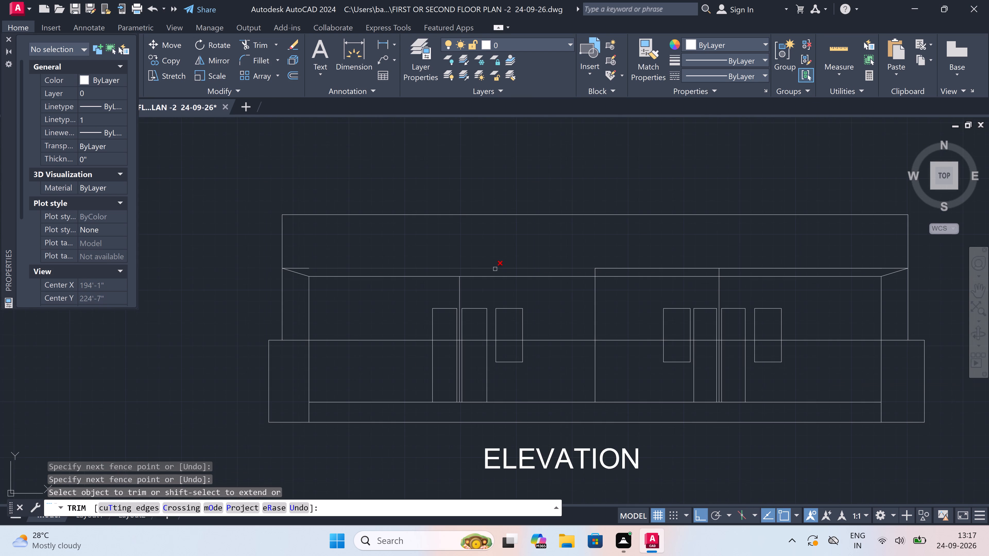
scroll(612, 272, "up", 3)
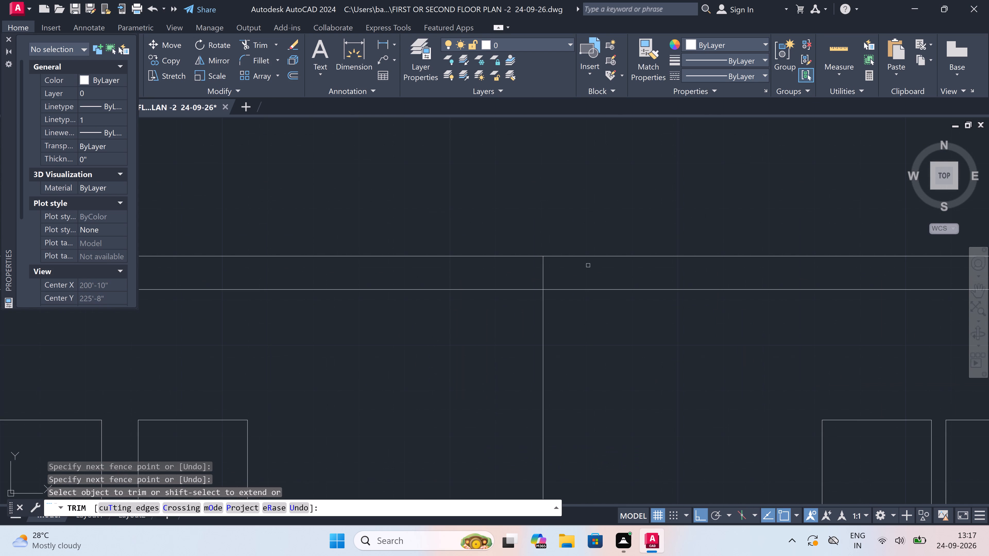
left_click(589, 265)
left_click(516, 270)
scroll(516, 270, "down", 3)
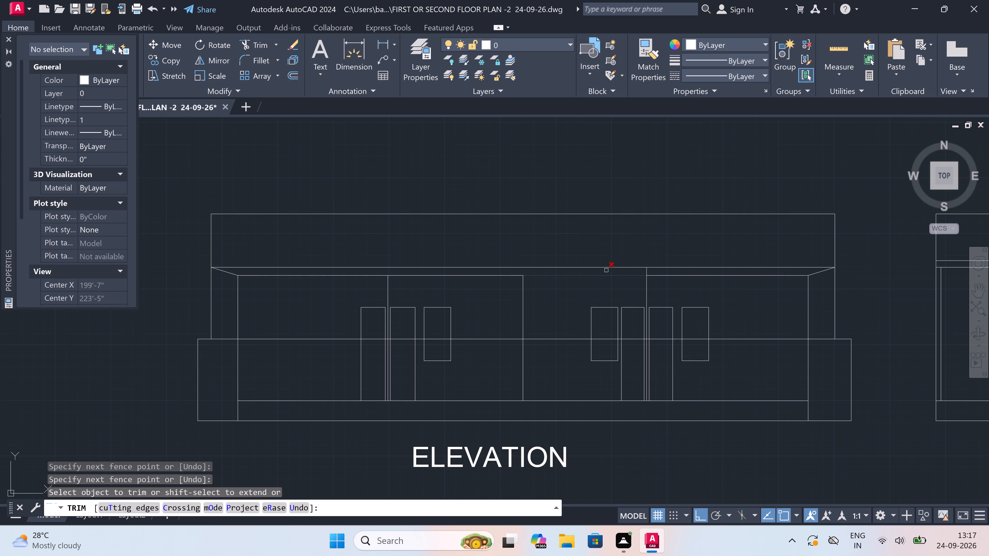
scroll(636, 274, "up", 1)
scroll(661, 272, "up", 3)
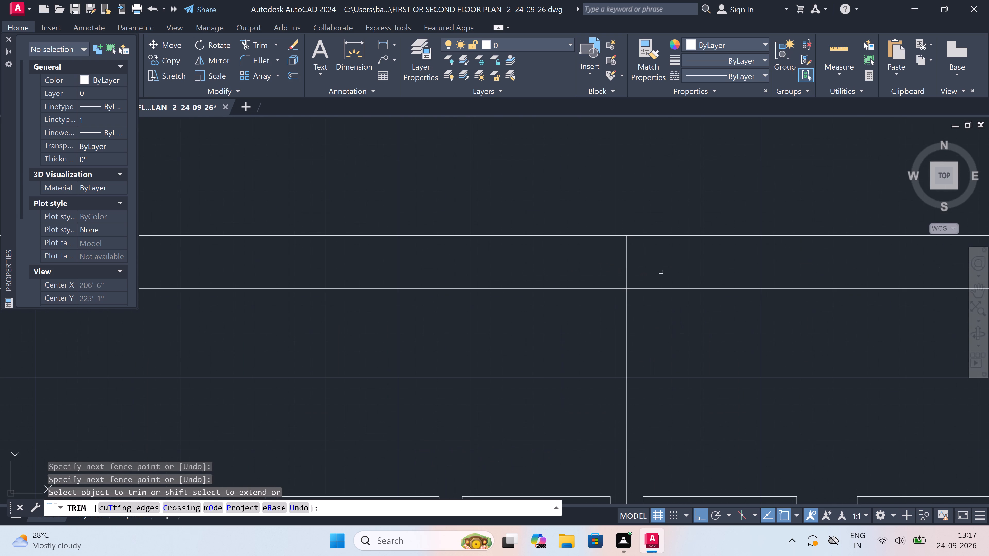
left_click_drag(657, 268, 655, 268)
left_click(619, 267)
scroll(601, 254, "down", 3)
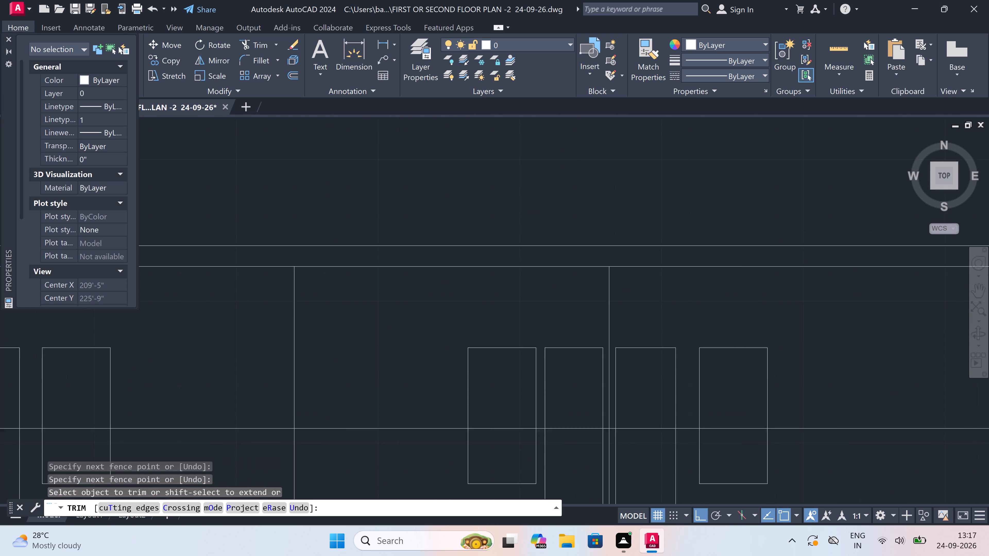
scroll(589, 245, "down", 1)
key("Escape")
Draw a slightly inset rectangle inside the leftmost door of the elevation, leaving a narrow frame all round.
scroll(589, 242, "down", 2)
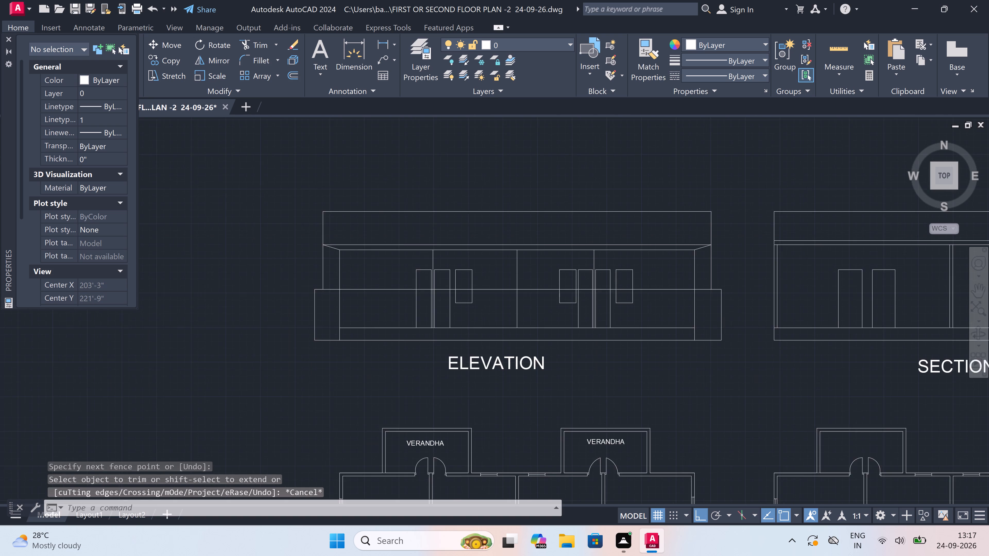
scroll(481, 258, "up", 3)
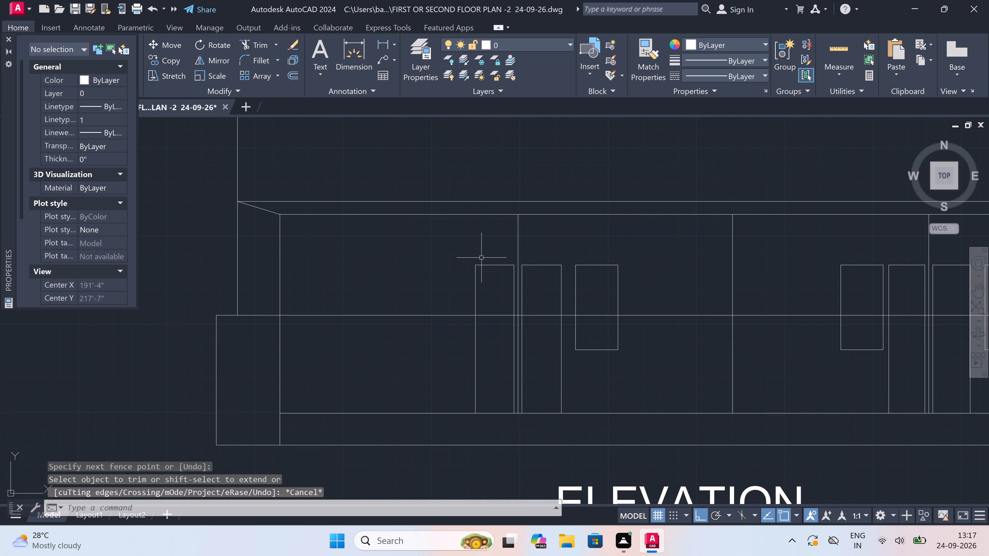
key("r")
key("e")
key("c")
key("space")
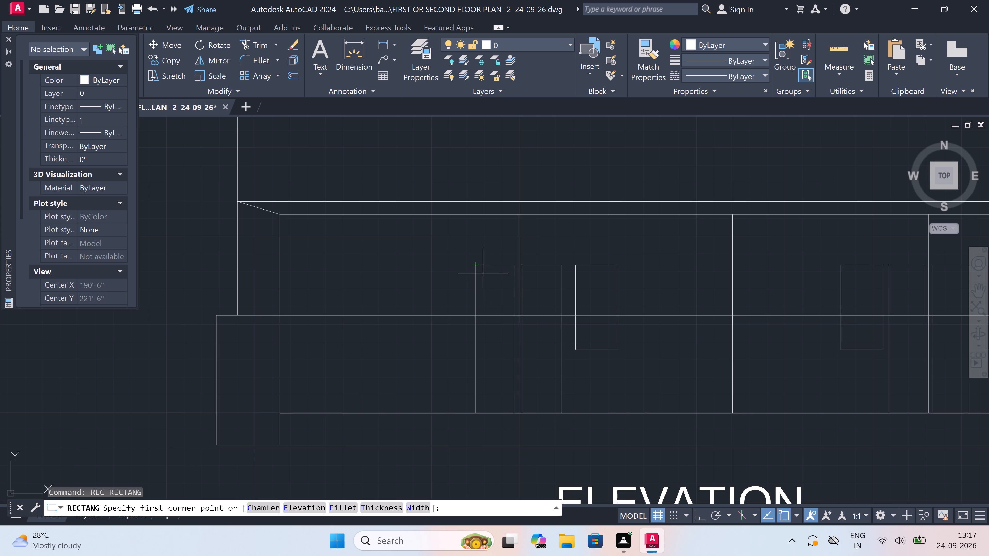
scroll(481, 273, "up", 3)
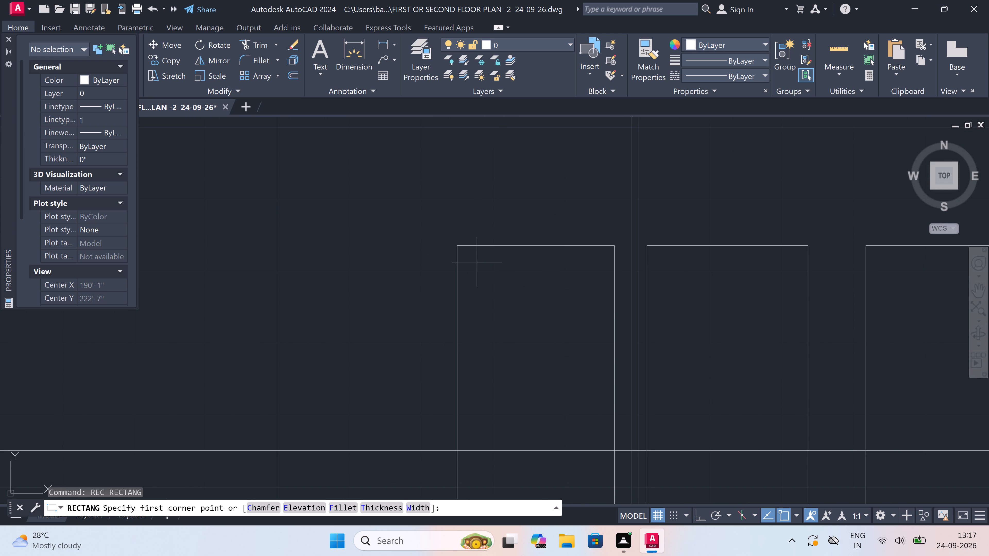
scroll(470, 257, "up", 1)
left_click_drag(458, 250, 460, 252)
scroll(594, 311, "down", 4)
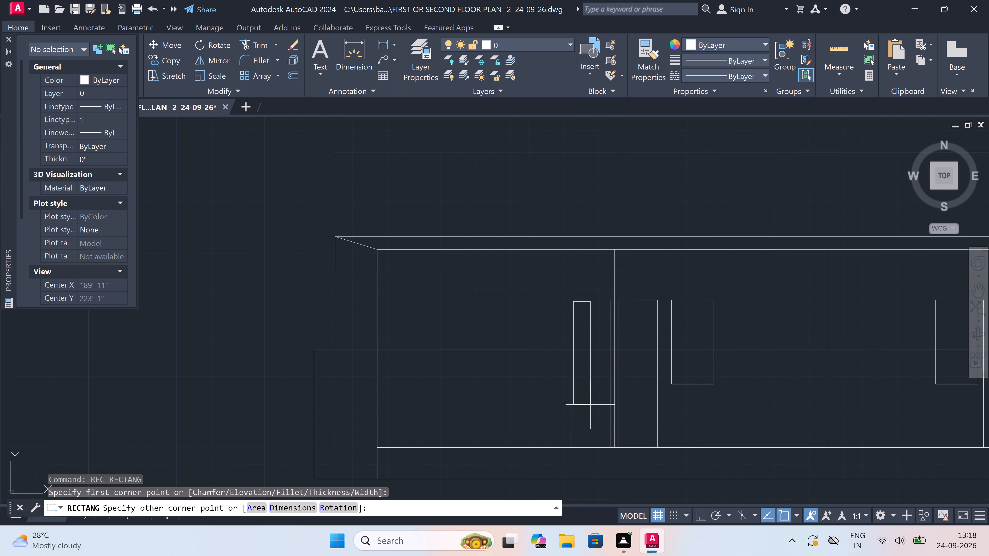
scroll(593, 436, "up", 4)
scroll(599, 436, "down", 3)
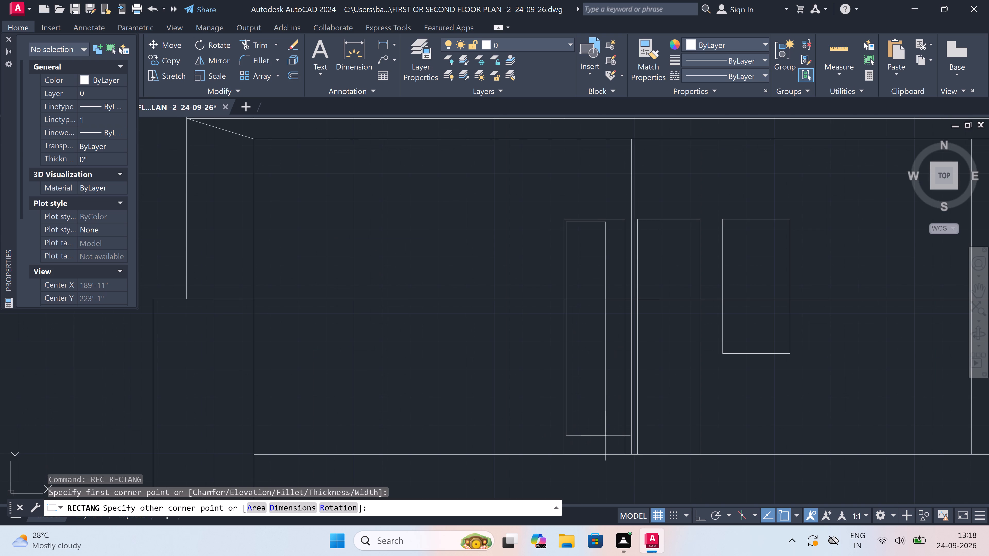
scroll(627, 458, "up", 2)
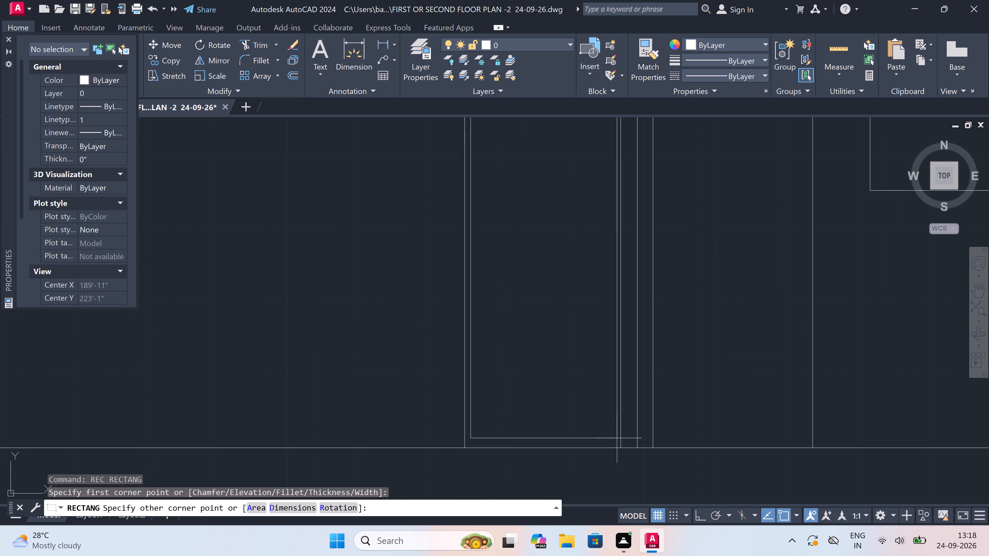
scroll(609, 447, "up", 3)
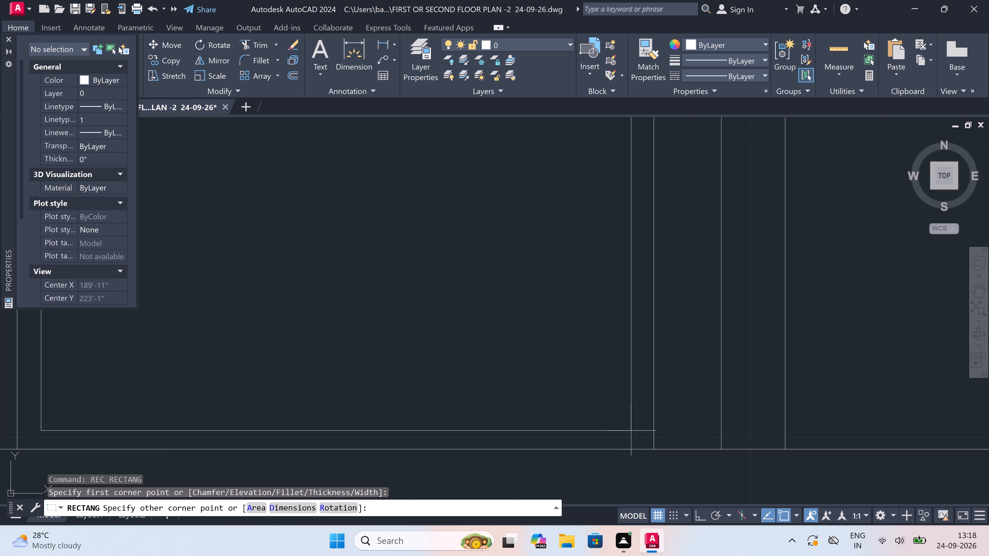
left_click(631, 431)
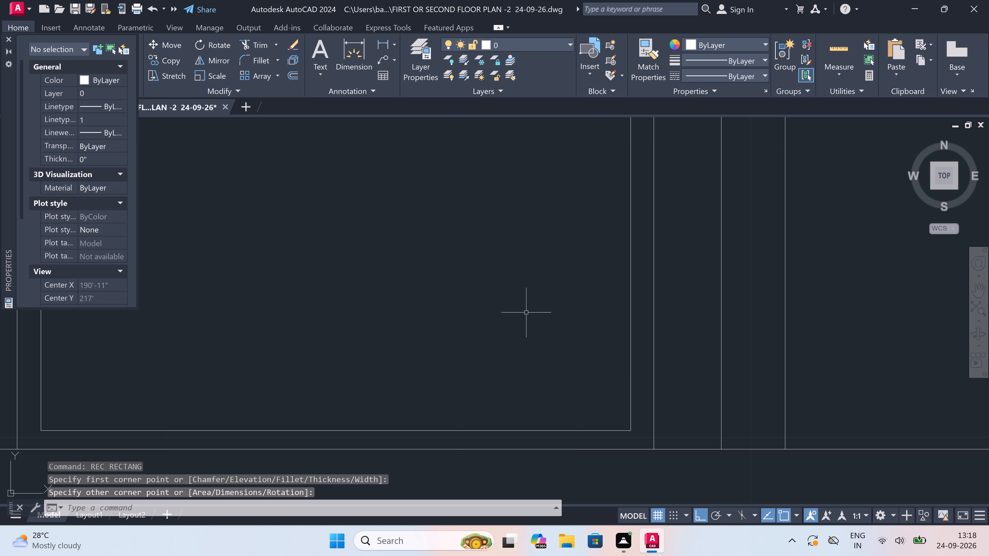
Draw a matching inset rectangle inside the second door of the elevation's left door pair.
scroll(524, 305, "down", 7)
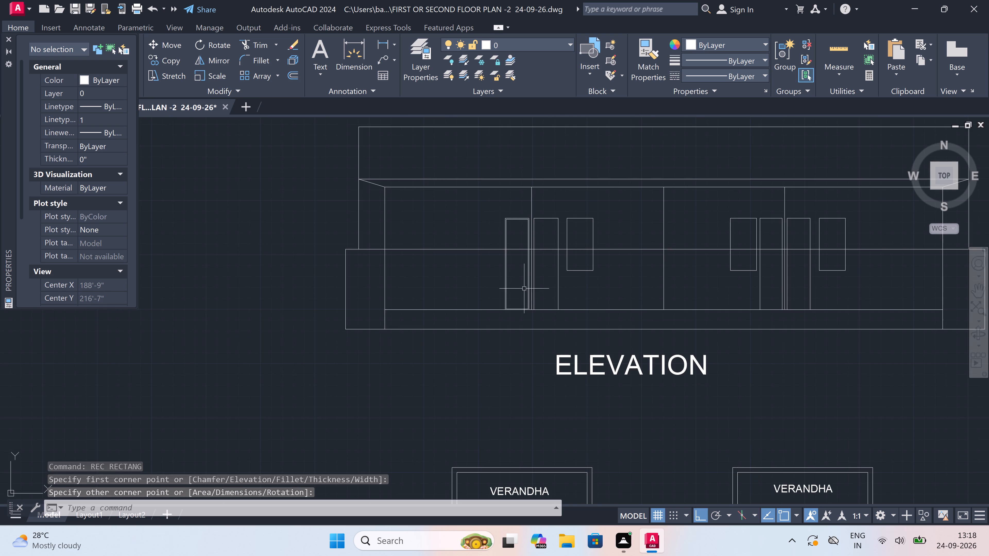
scroll(537, 233, "up", 3)
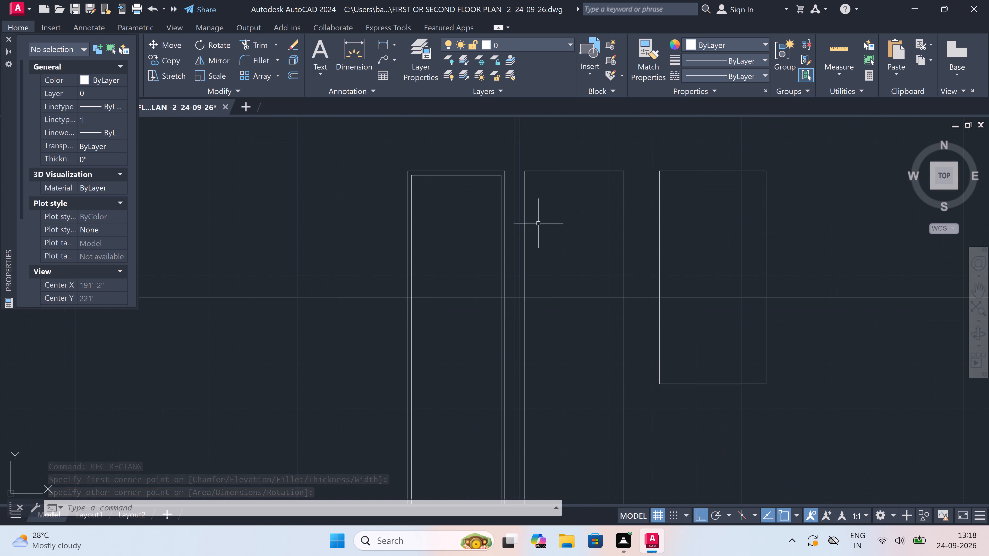
key("space")
scroll(526, 178, "up", 3)
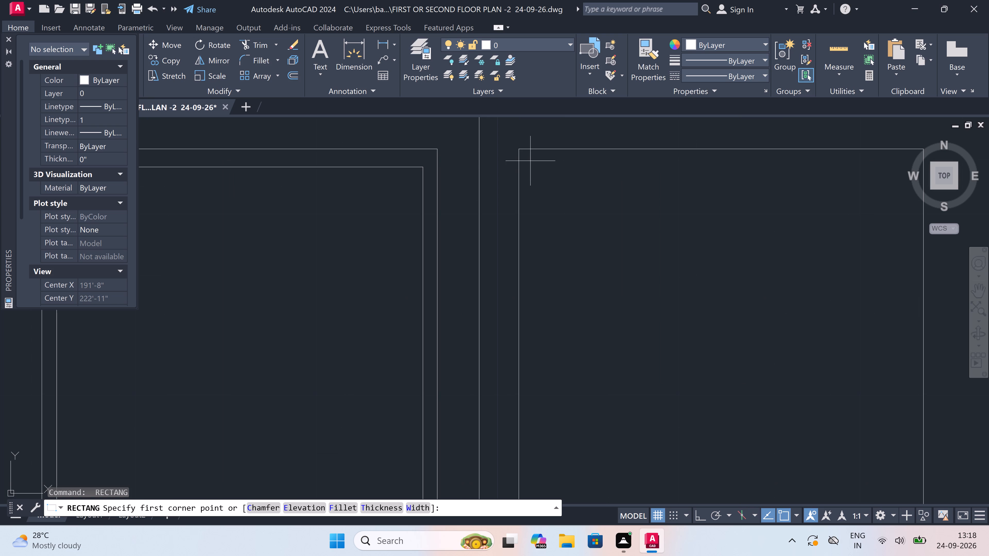
left_click(530, 161)
scroll(558, 211, "down", 5)
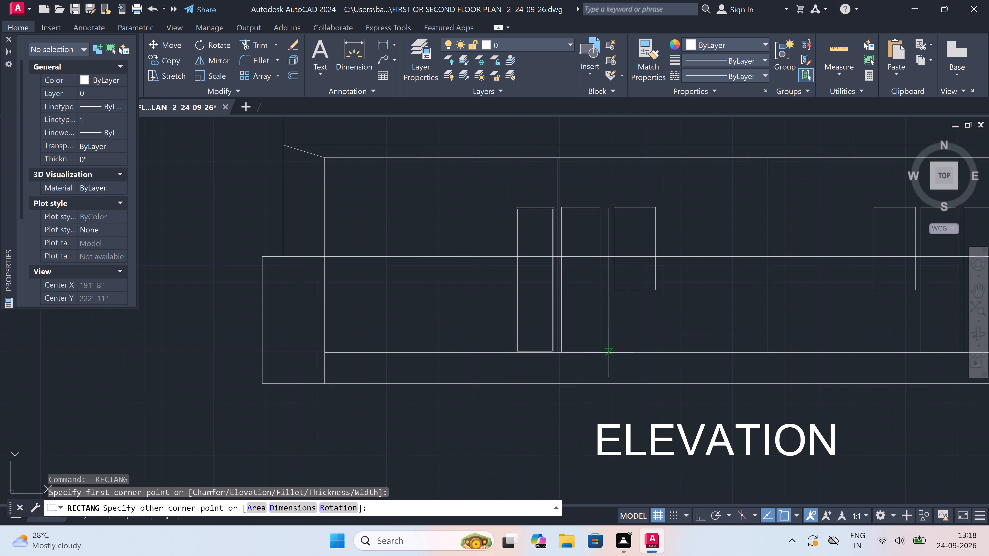
scroll(598, 358, "up", 3)
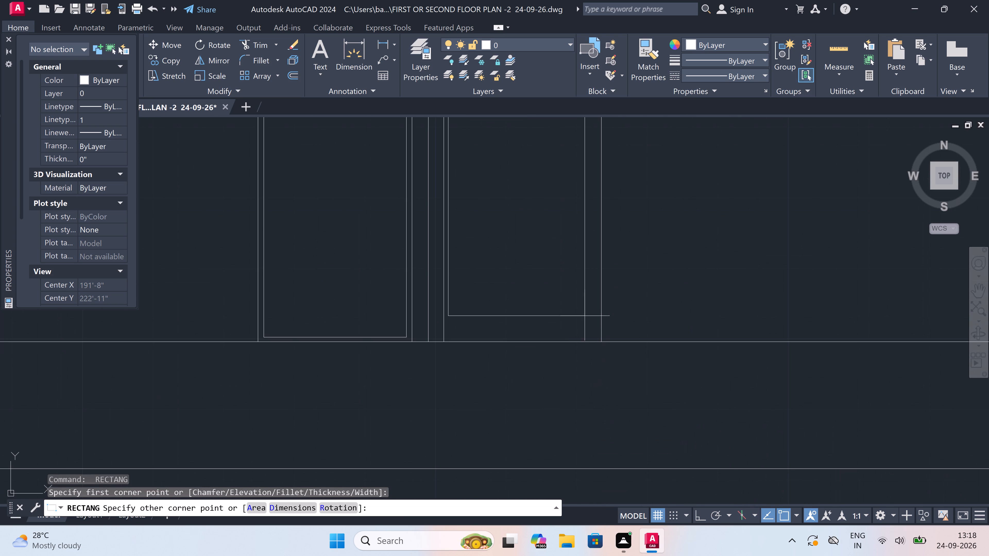
scroll(585, 322, "up", 2)
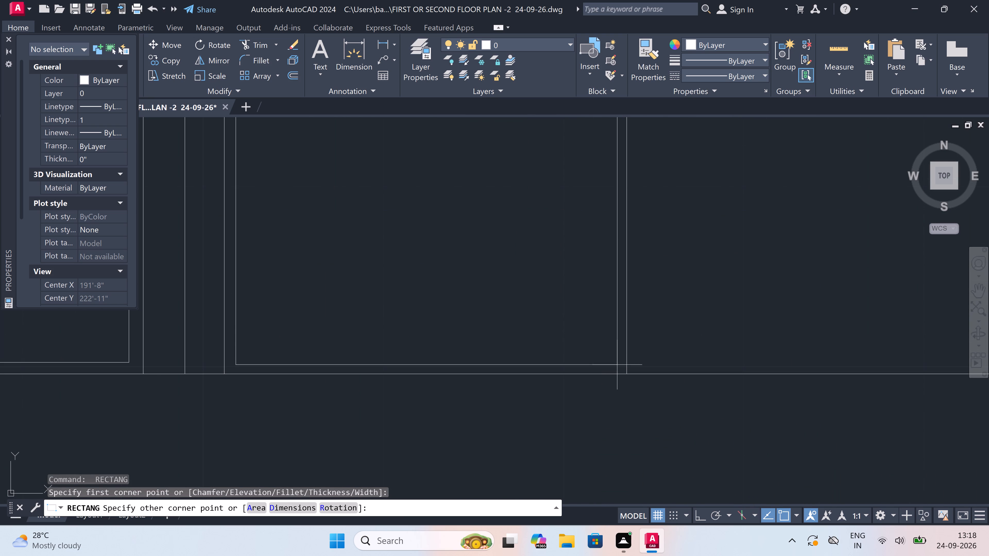
left_click(615, 360)
scroll(583, 335, "down", 4)
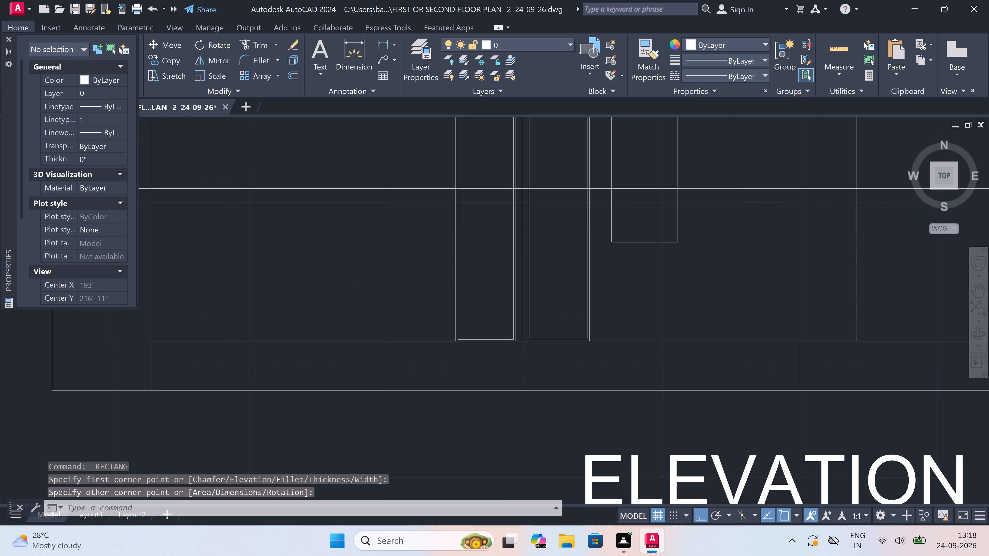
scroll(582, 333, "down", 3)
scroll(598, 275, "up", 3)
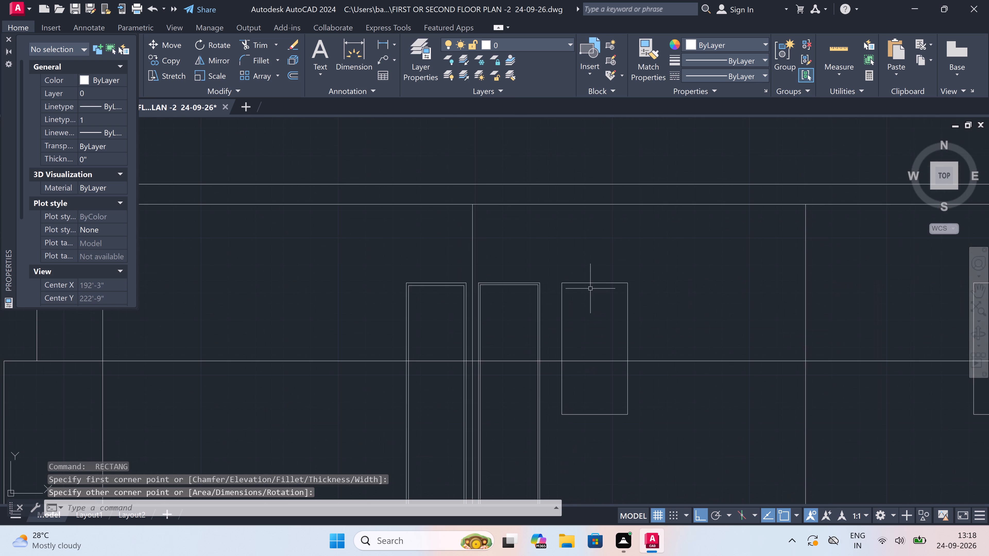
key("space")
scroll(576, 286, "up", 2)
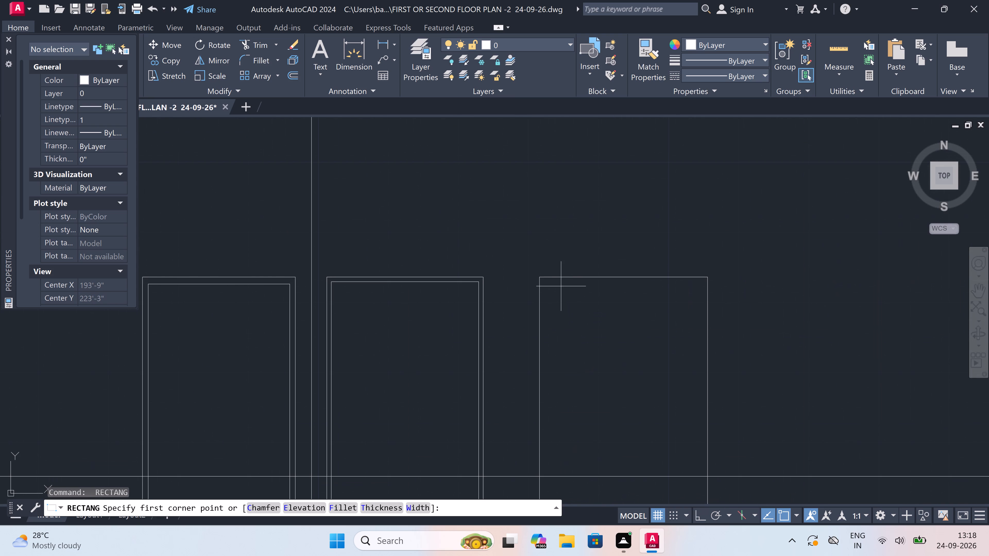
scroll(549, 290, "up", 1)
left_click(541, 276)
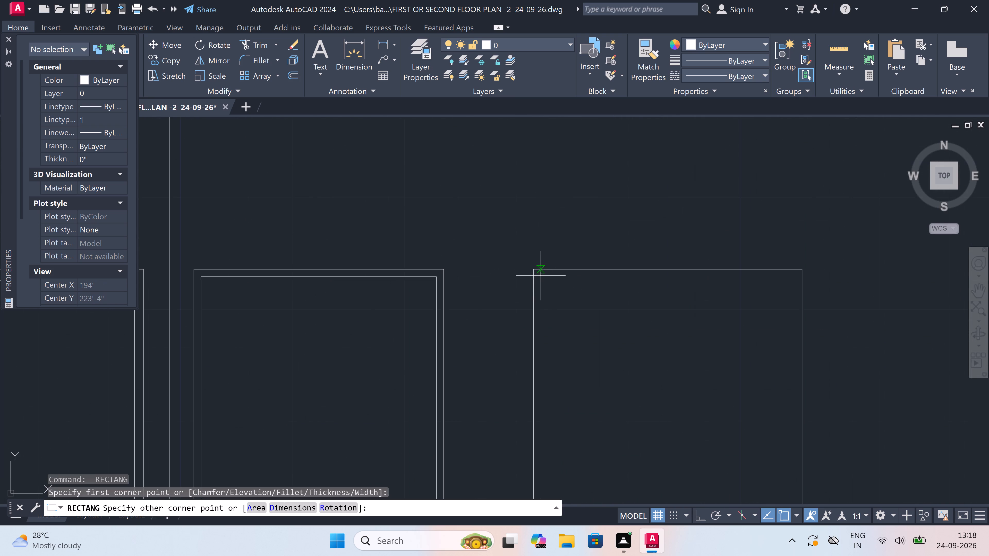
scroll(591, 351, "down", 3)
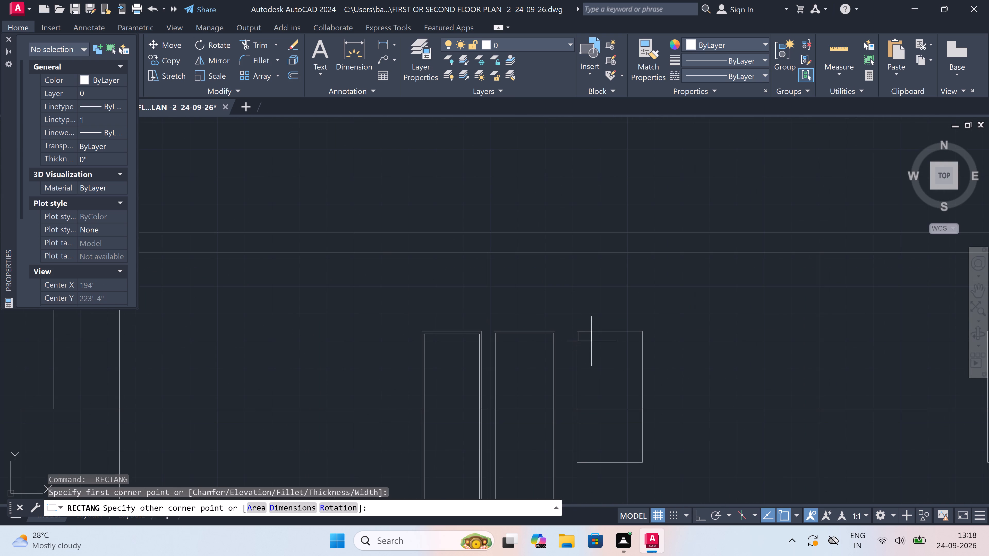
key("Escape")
Draw a slightly inset rectangle inside the window beside the elevation's left door pair, leaving a narrow frame all round.
scroll(586, 334, "up", 2)
key("r")
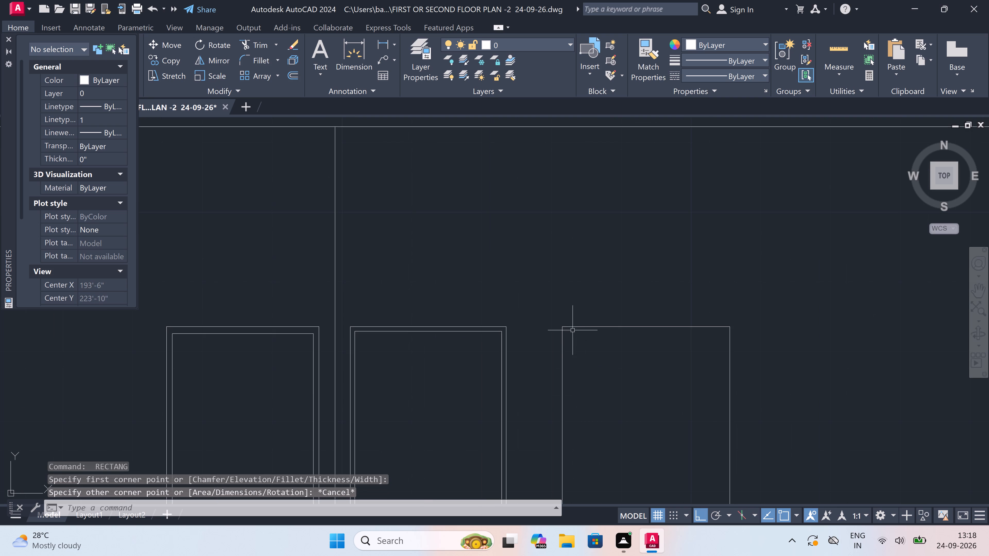
key("e")
type("C")
key("space")
scroll(557, 331, "up", 2)
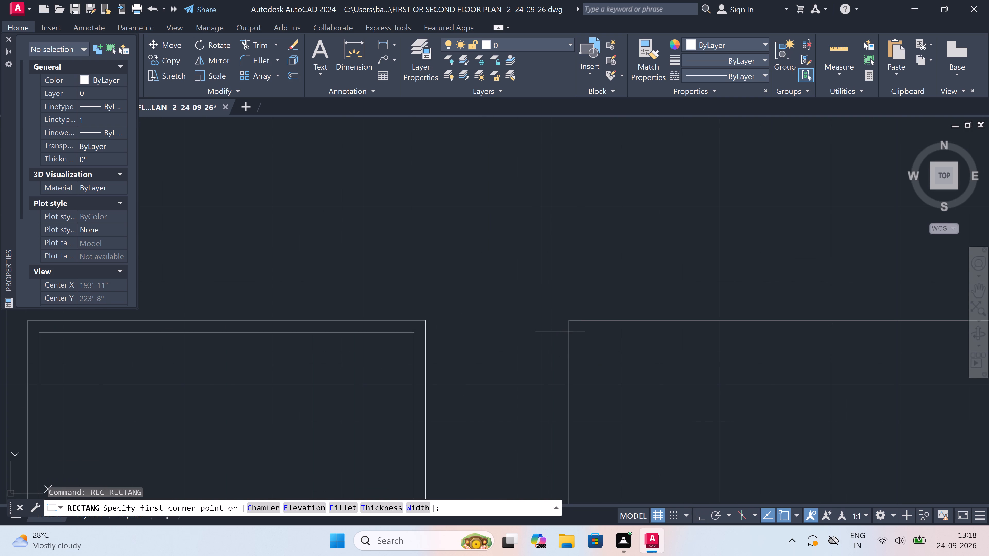
scroll(581, 335, "up", 1)
left_click(575, 328)
scroll(604, 376, "down", 1)
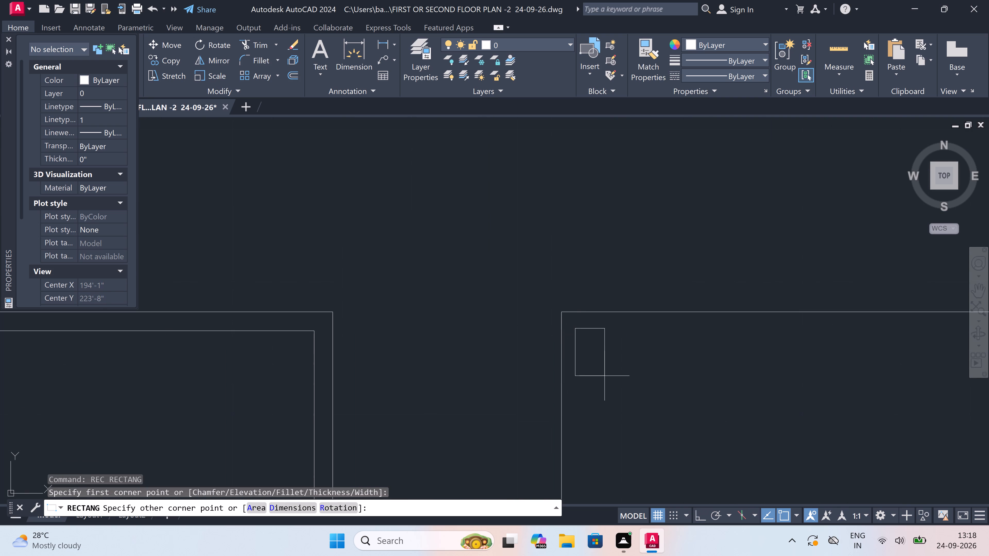
scroll(604, 376, "down", 4)
scroll(642, 464, "down", 2)
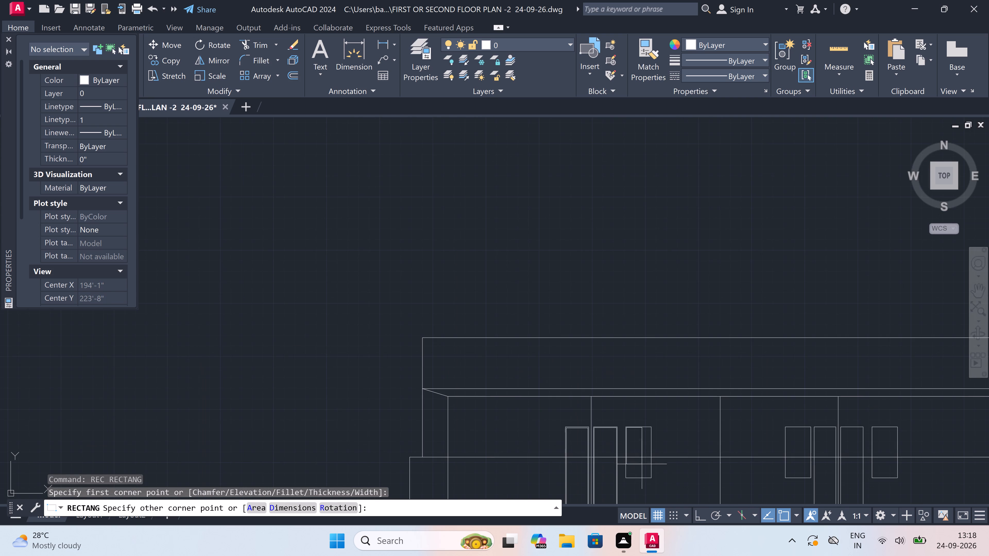
scroll(650, 481, "up", 3)
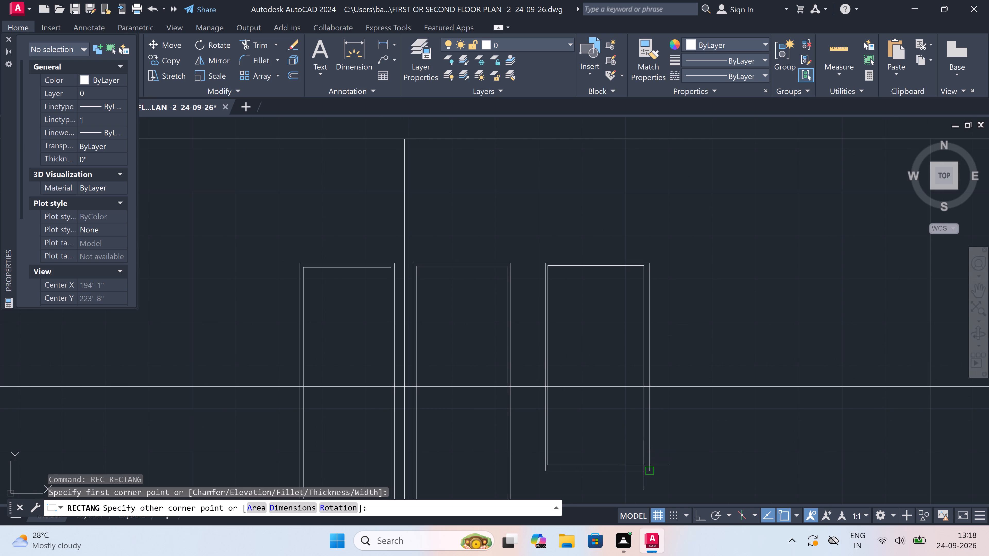
scroll(645, 465, "up", 3)
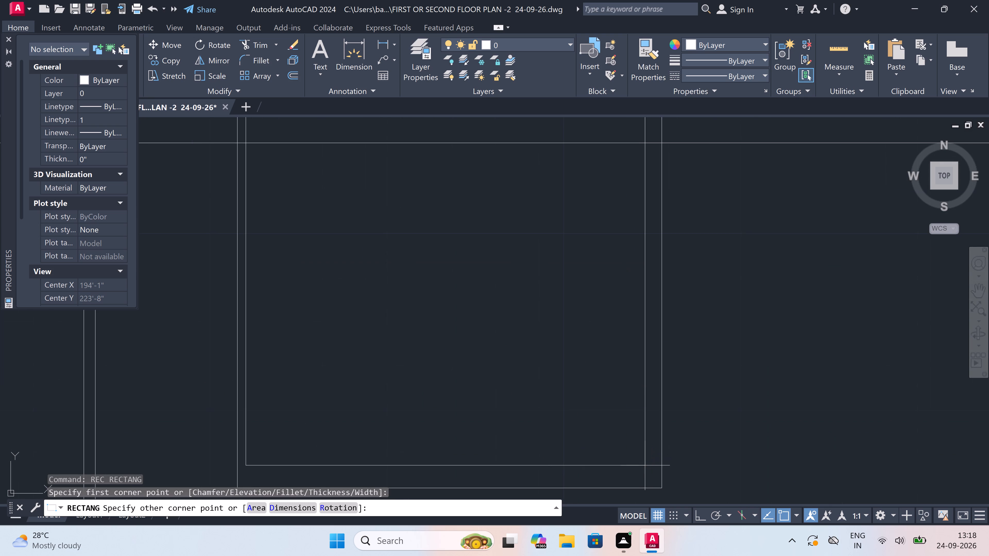
left_click(646, 467)
Draw a matching inset rectangle inside the window just left of the elevation's right door pair.
scroll(573, 377, "down", 7)
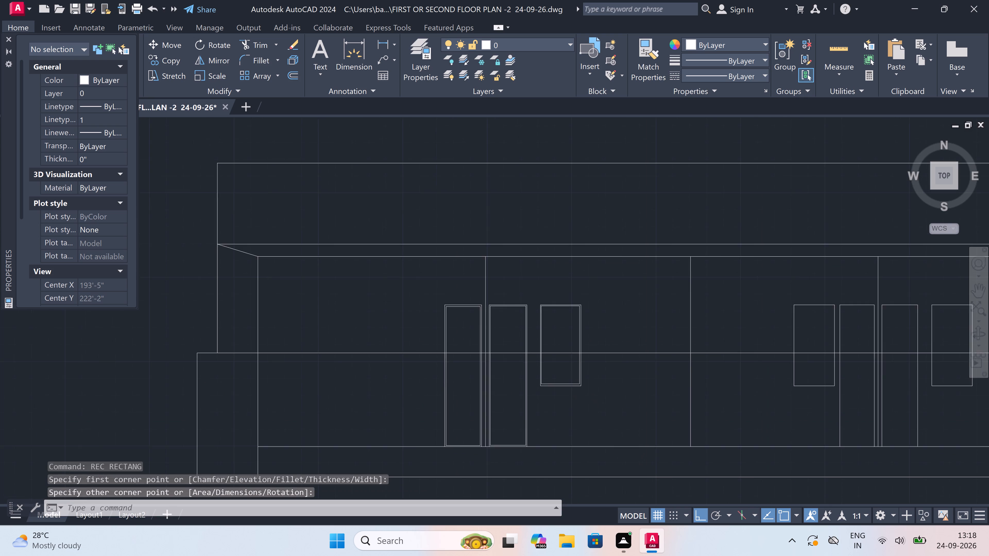
scroll(572, 373, "down", 2)
scroll(561, 369, "up", 3)
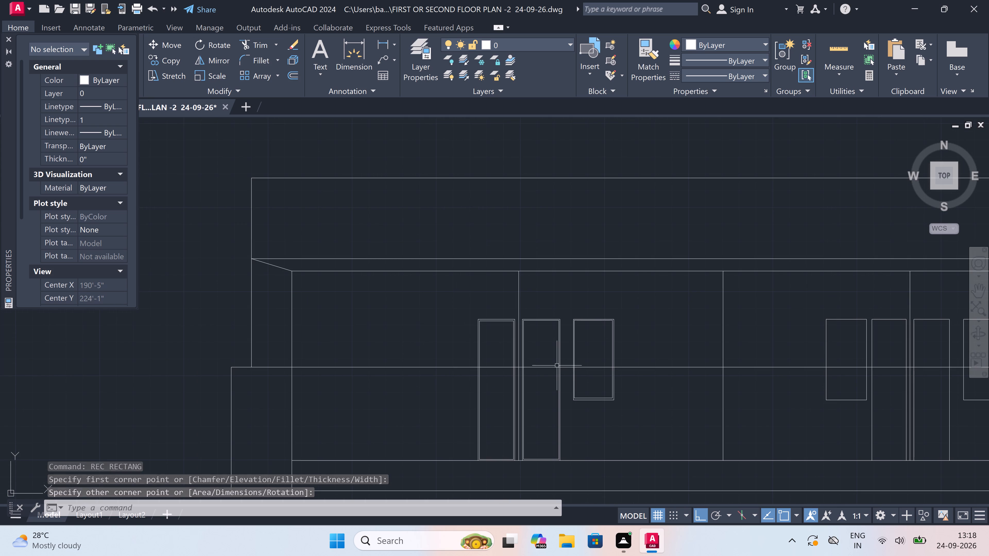
scroll(535, 350, "down", 2)
scroll(649, 352, "up", 1)
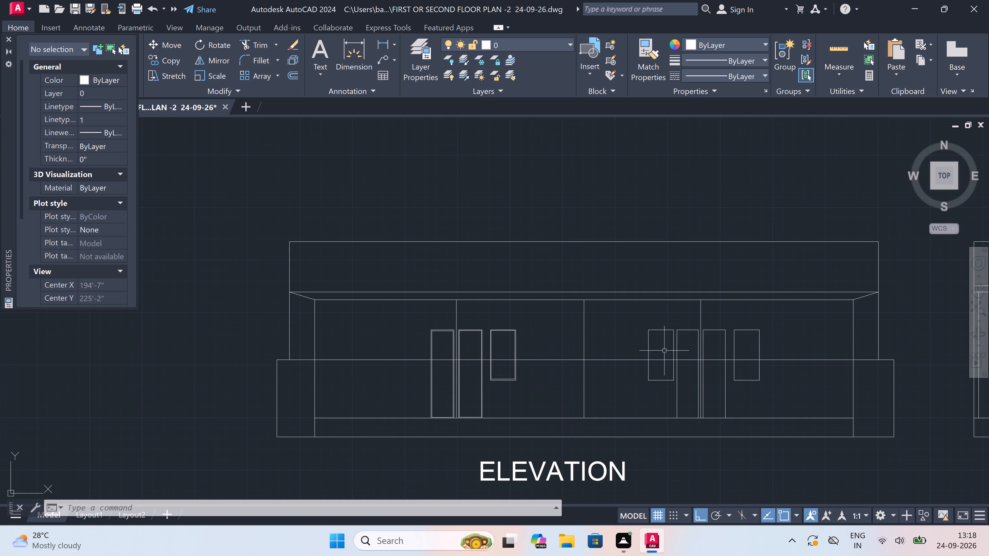
scroll(691, 348, "up", 2)
key("space")
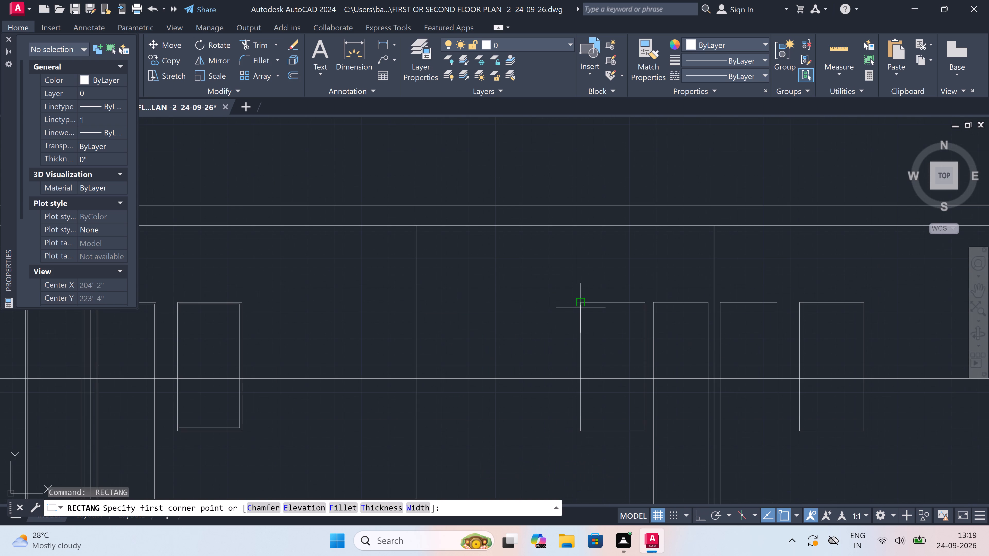
scroll(581, 307, "up", 3)
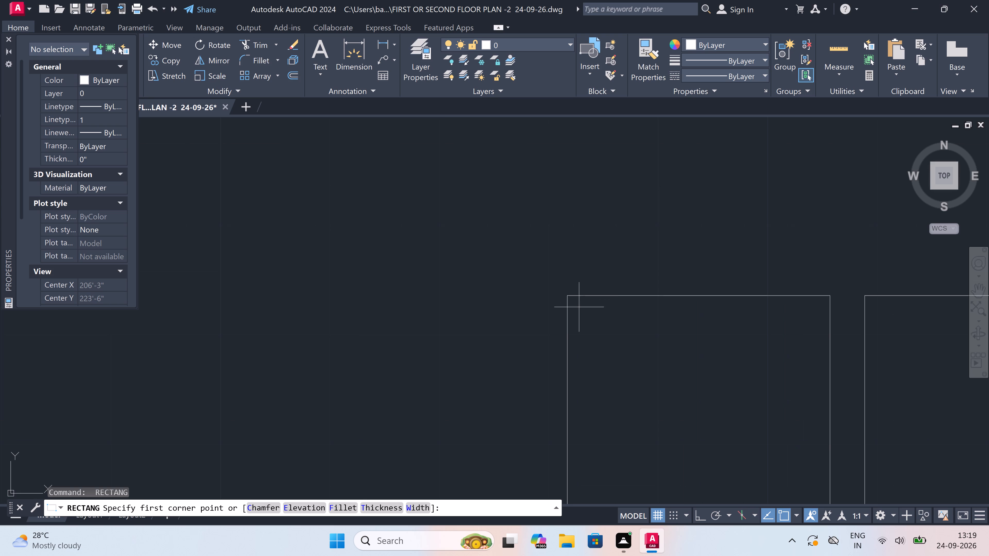
scroll(579, 307, "up", 2)
left_click(564, 294)
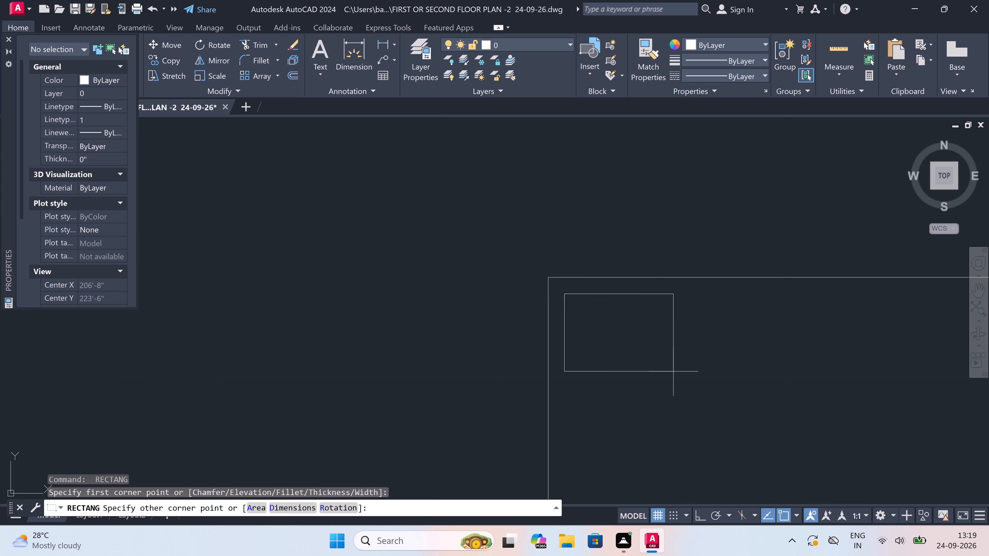
scroll(673, 371, "down", 7)
scroll(688, 428, "up", 4)
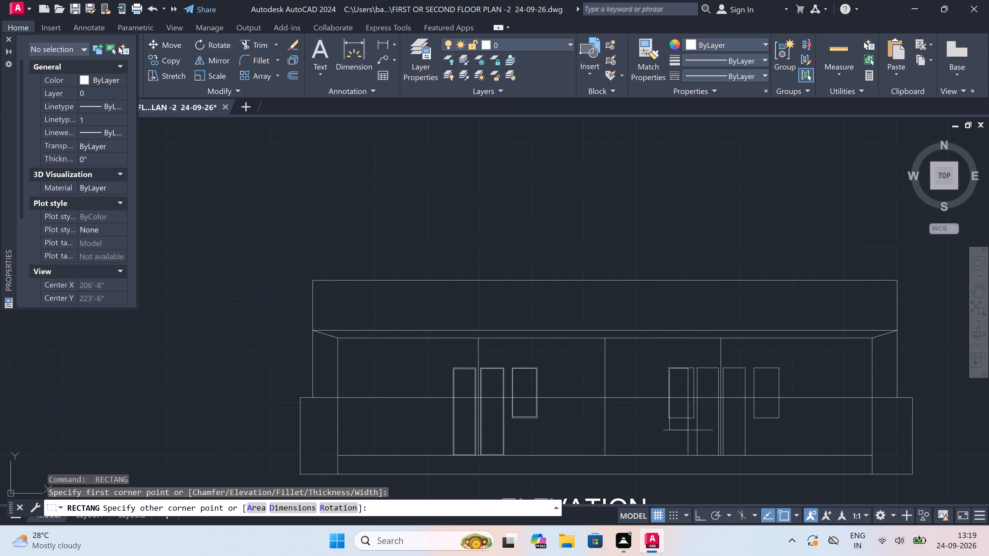
scroll(691, 365, "up", 2)
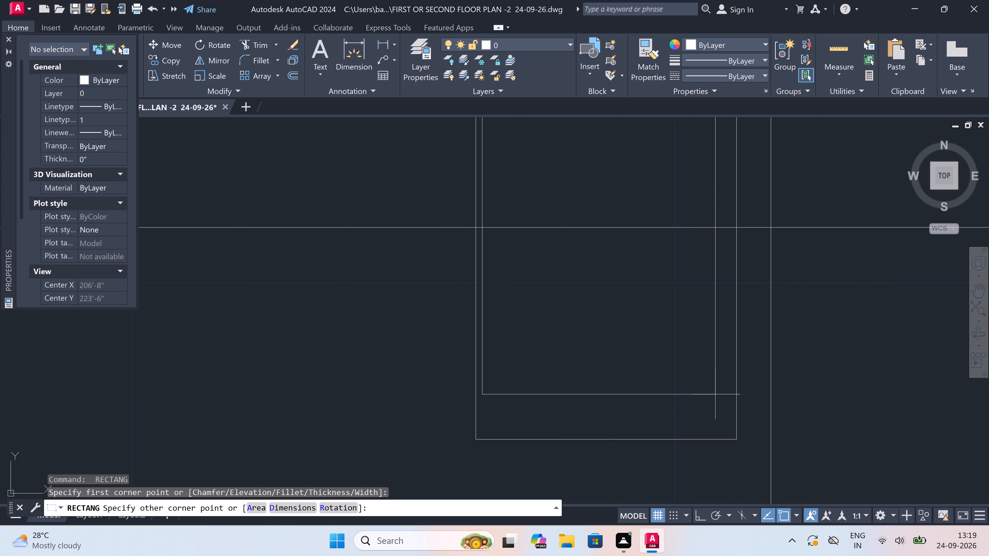
left_click(729, 429)
Draw a slightly inset rectangle inside the first door of the elevation's right door pair as its frame.
scroll(575, 378, "down", 3)
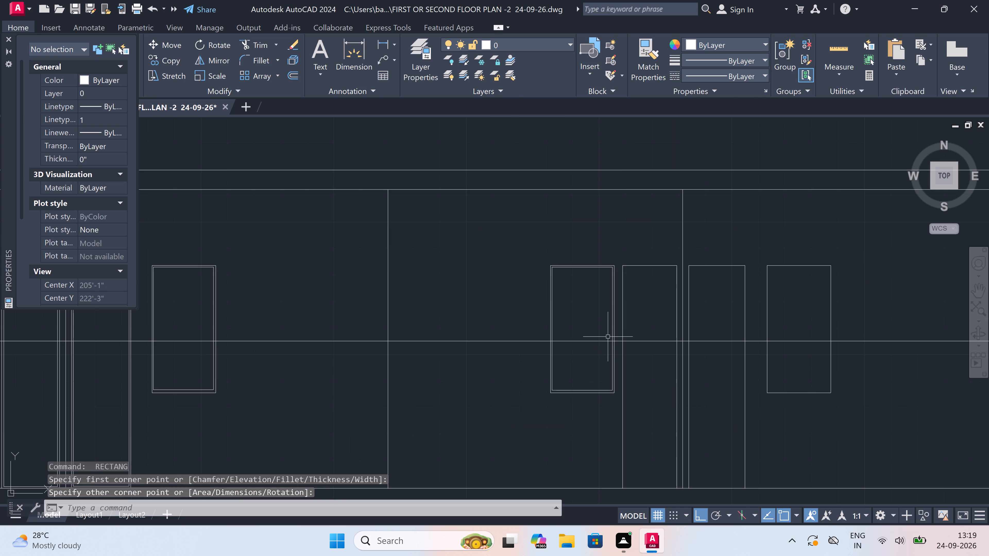
key("space")
scroll(629, 267, "up", 3)
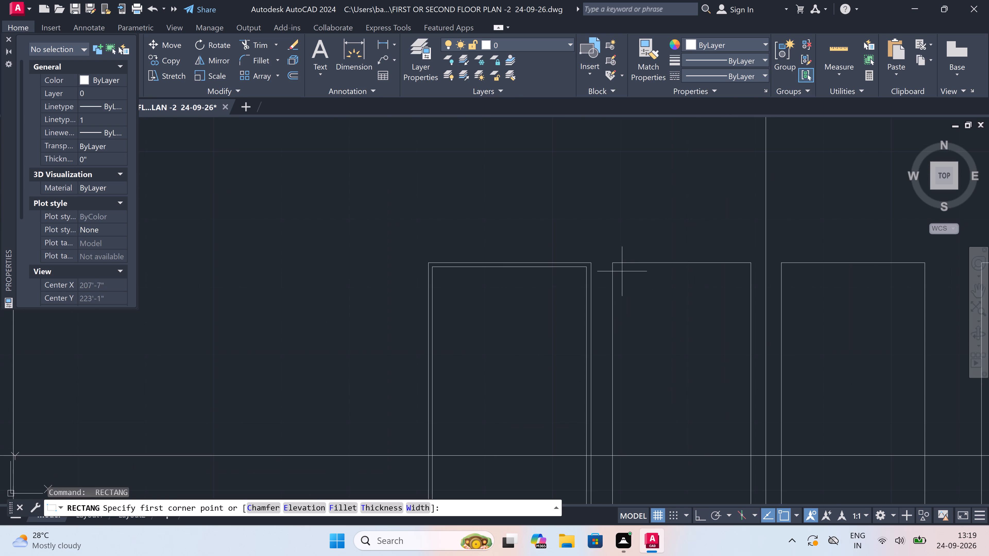
scroll(622, 271, "up", 2)
left_click_drag(599, 255, 605, 257)
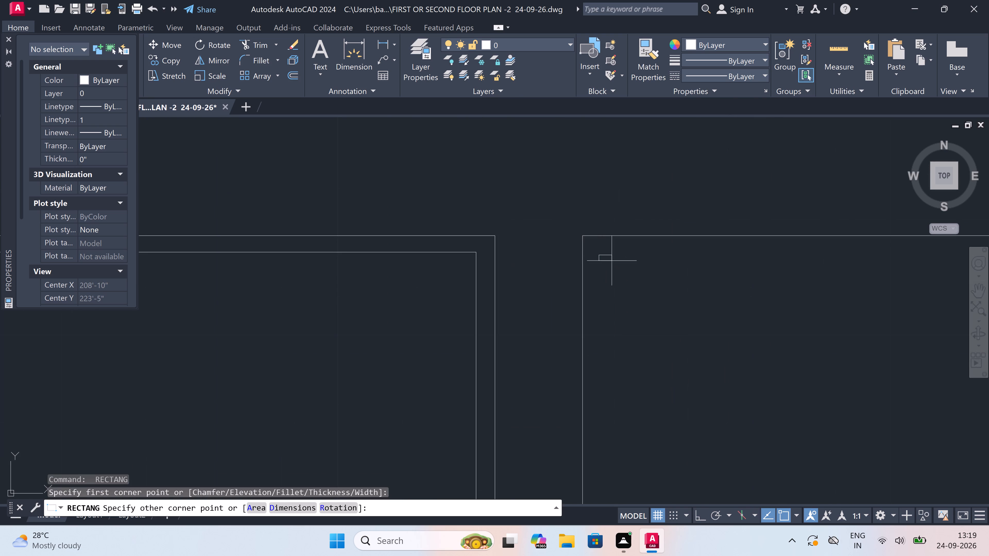
scroll(731, 345, "down", 8)
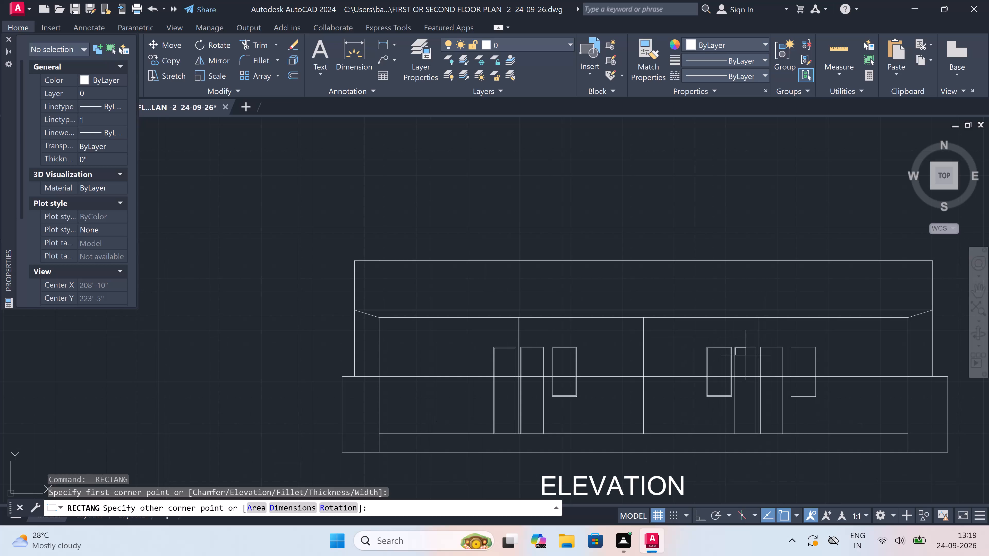
scroll(749, 459, "up", 3)
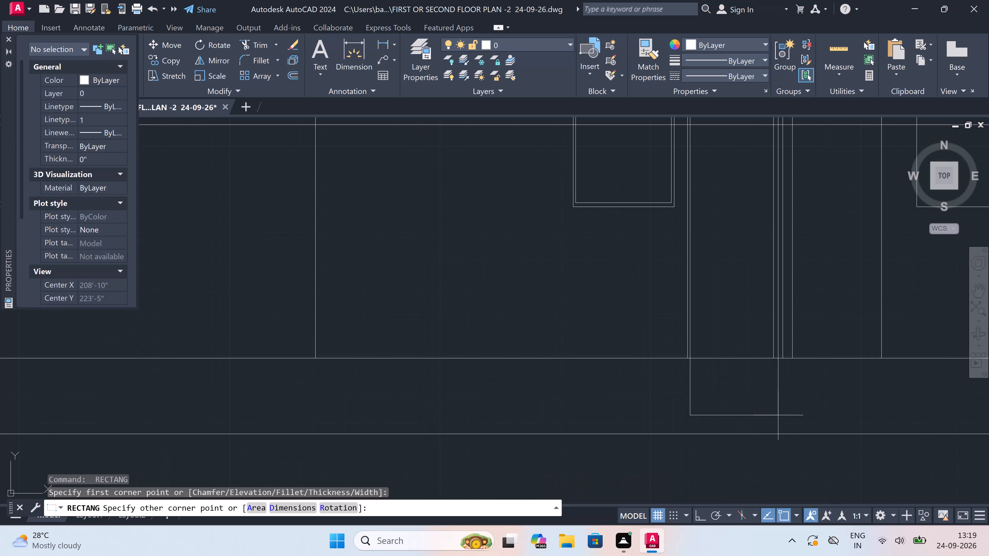
scroll(758, 354, "up", 3)
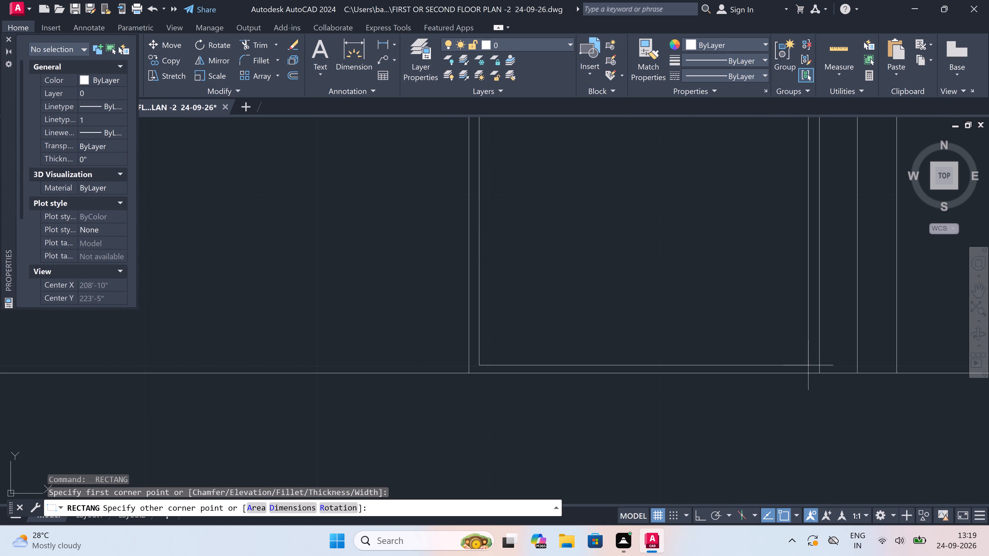
left_click(808, 363)
Draw a matching inset rectangle inside the second door of the elevation's right door pair.
scroll(681, 359, "down", 5)
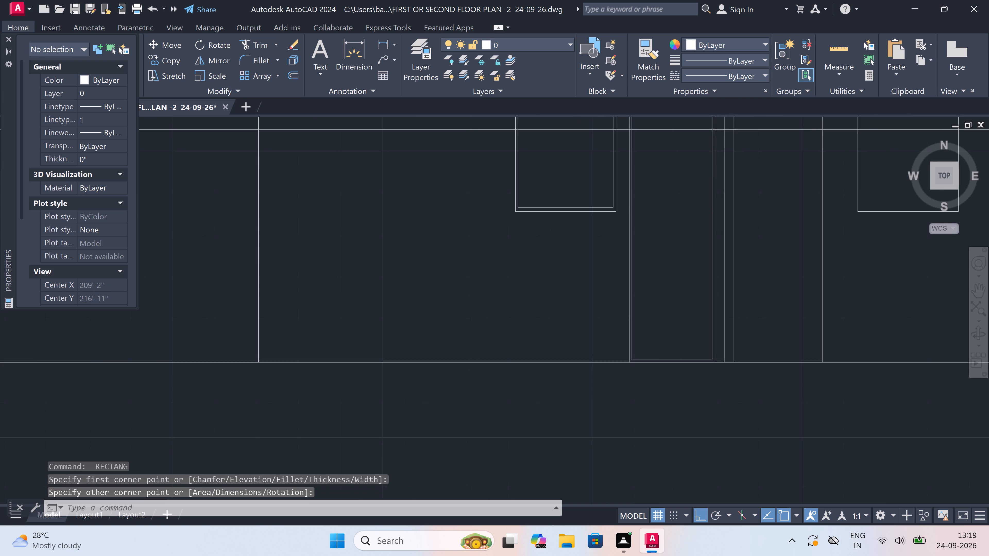
key("space")
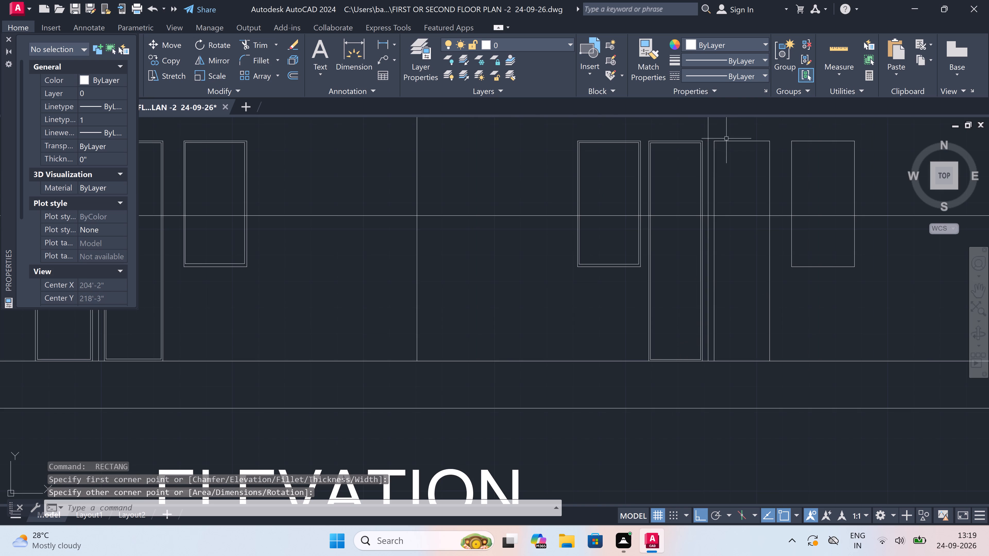
scroll(722, 147, "up", 3)
scroll(699, 133, "up", 2)
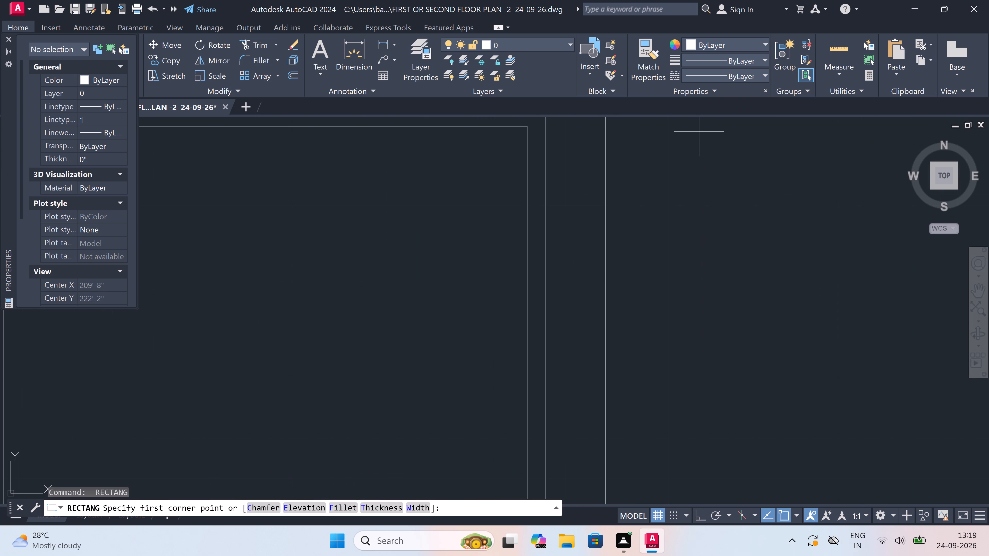
scroll(693, 128, "down", 3)
scroll(690, 116, "up", 2)
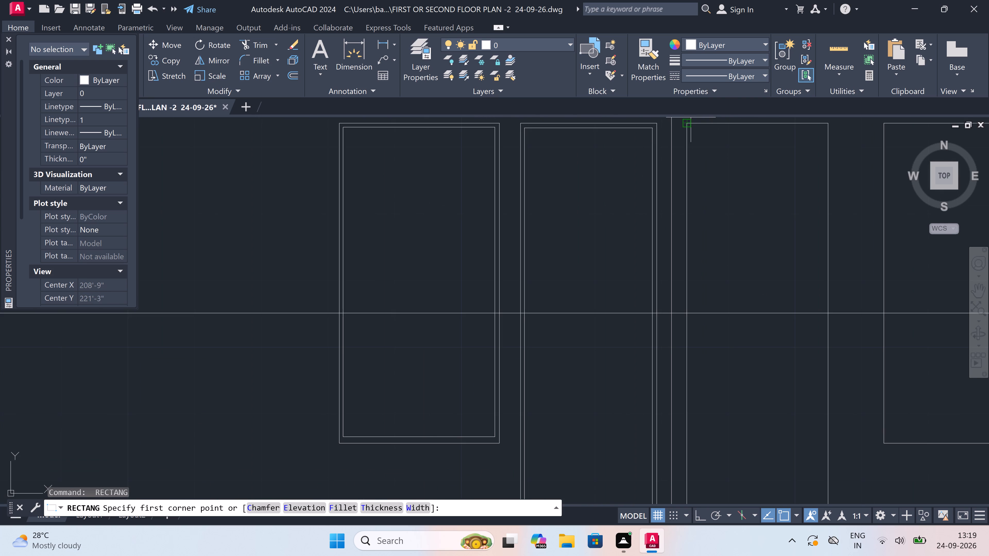
scroll(691, 117, "up", 2)
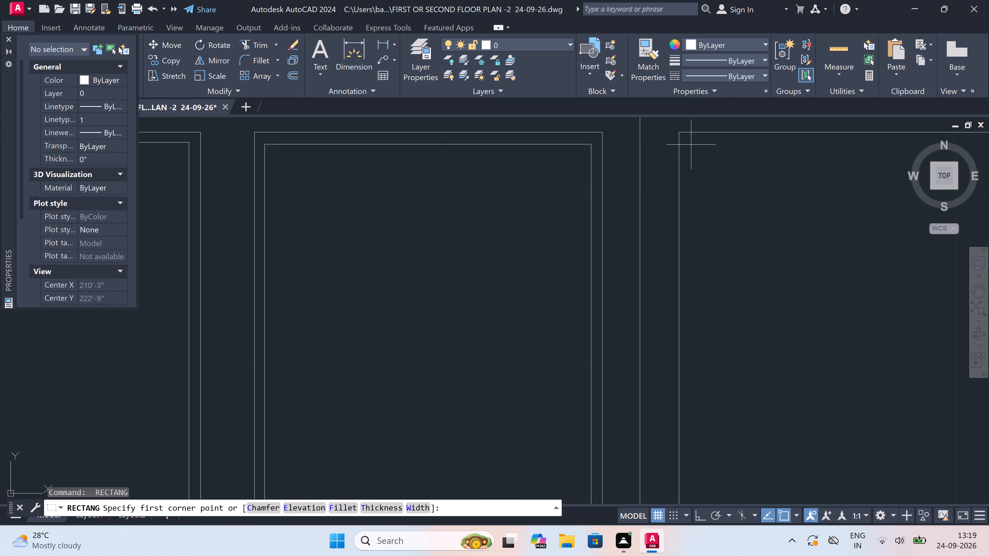
left_click(690, 142)
scroll(801, 226, "down", 5)
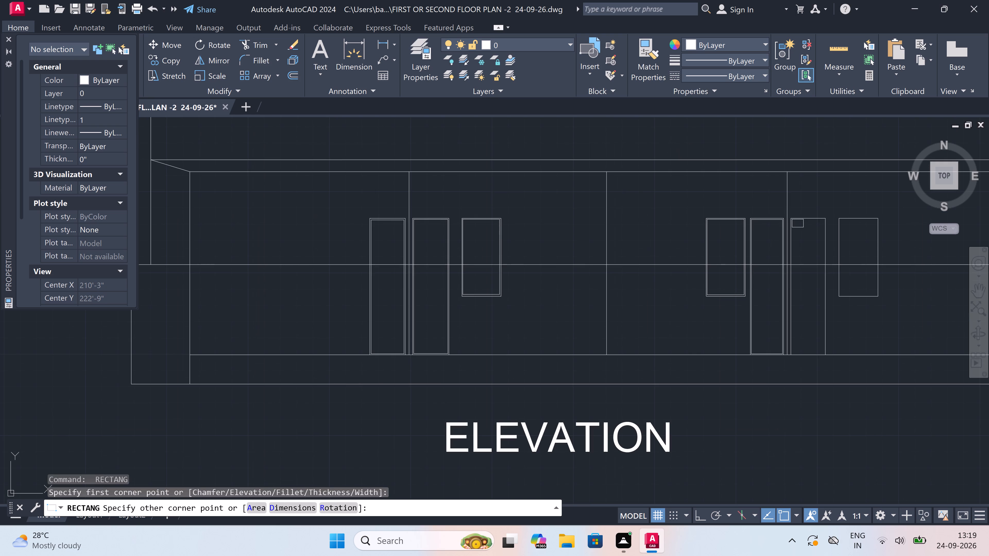
scroll(817, 346, "up", 3)
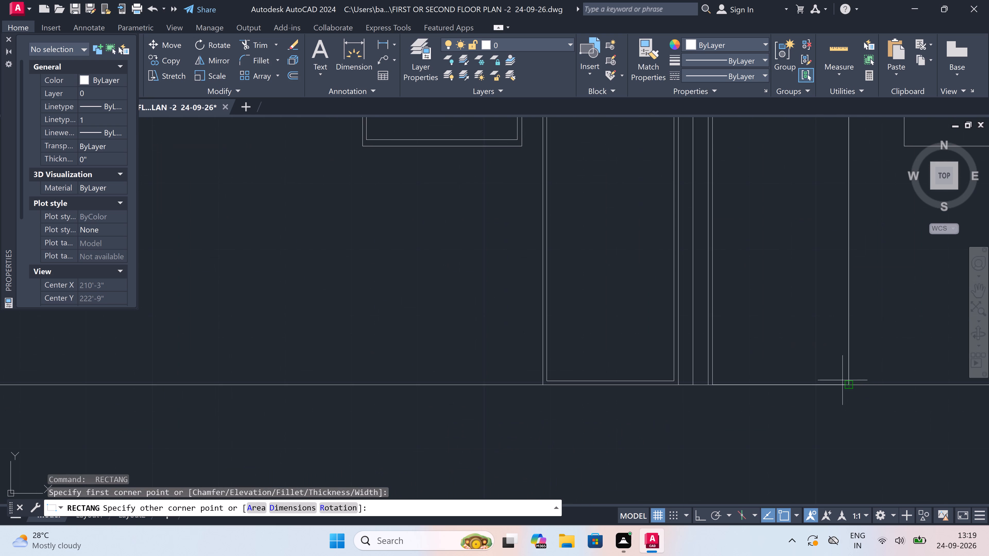
scroll(843, 378, "up", 3)
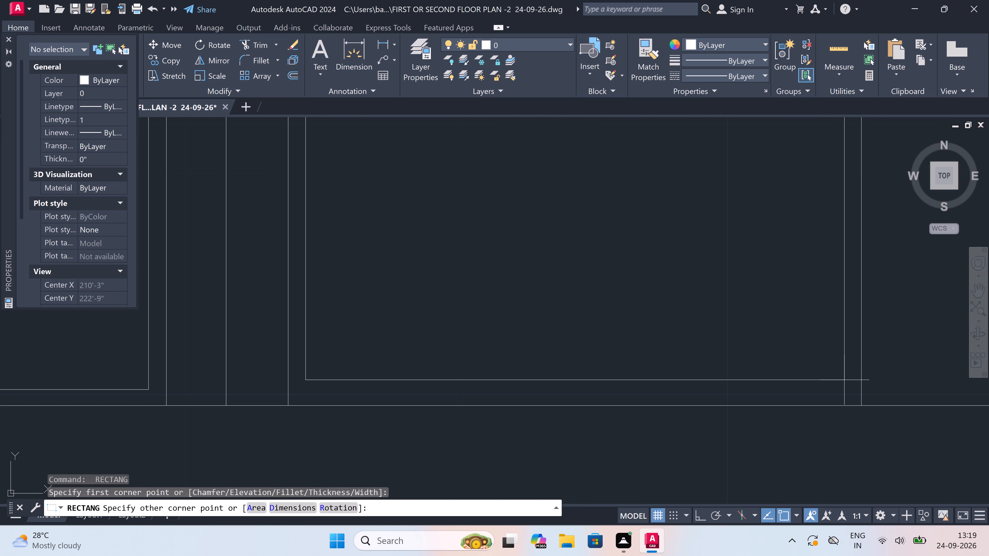
left_click(851, 386)
Draw a slightly inset rectangle inside the window just right of the elevation's right door pair, leaving a narrow frame all round.
scroll(690, 362, "down", 5)
scroll(676, 336, "down", 2)
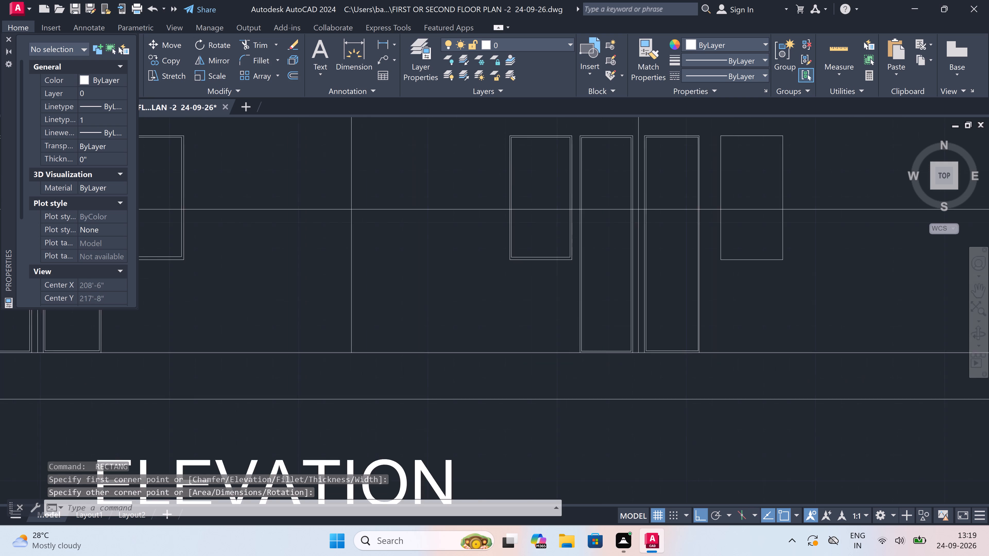
scroll(675, 323, "down", 1)
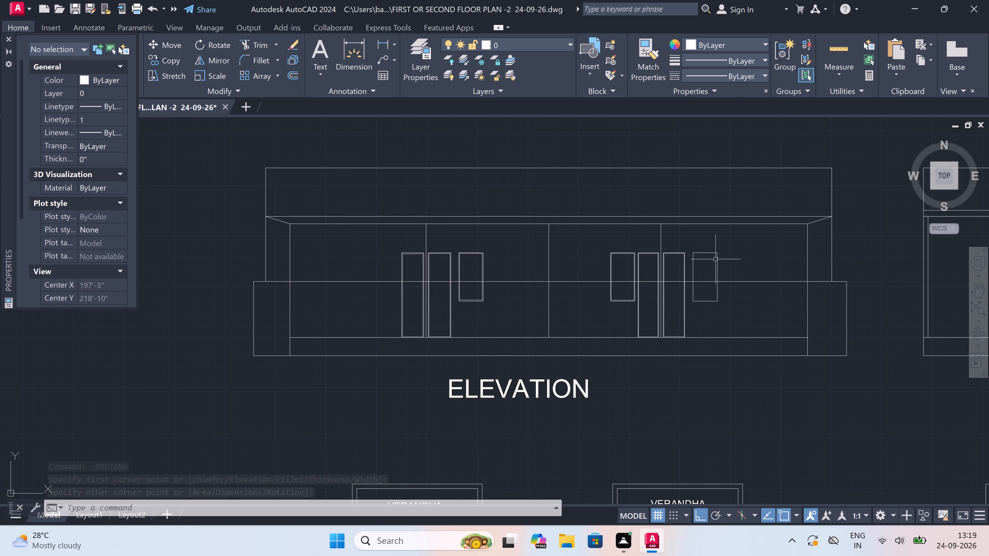
scroll(709, 261, "up", 3)
key("space")
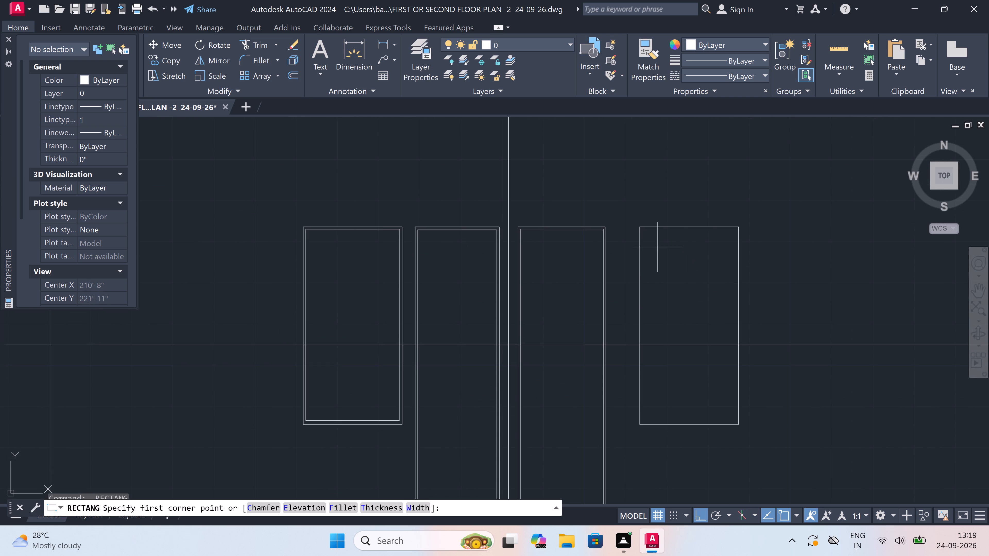
scroll(653, 242, "up", 2)
scroll(625, 209, "up", 2)
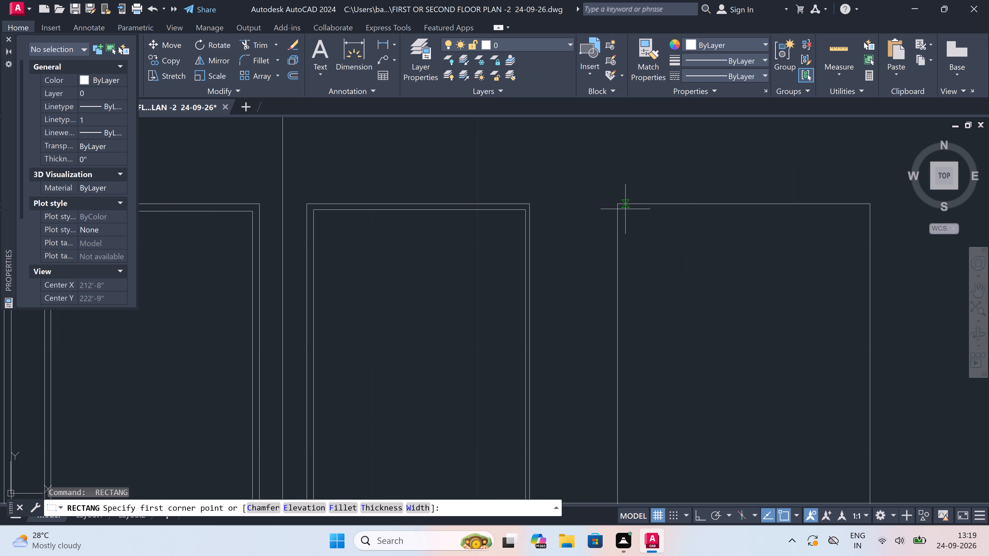
left_click_drag(617, 208, 616, 208)
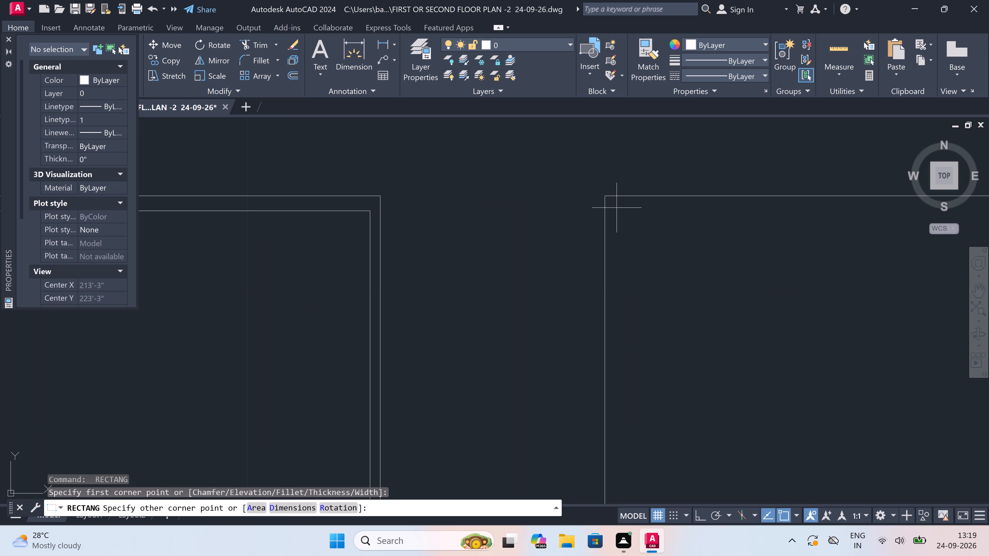
left_click_drag(616, 208, 618, 210)
scroll(681, 307, "down", 5)
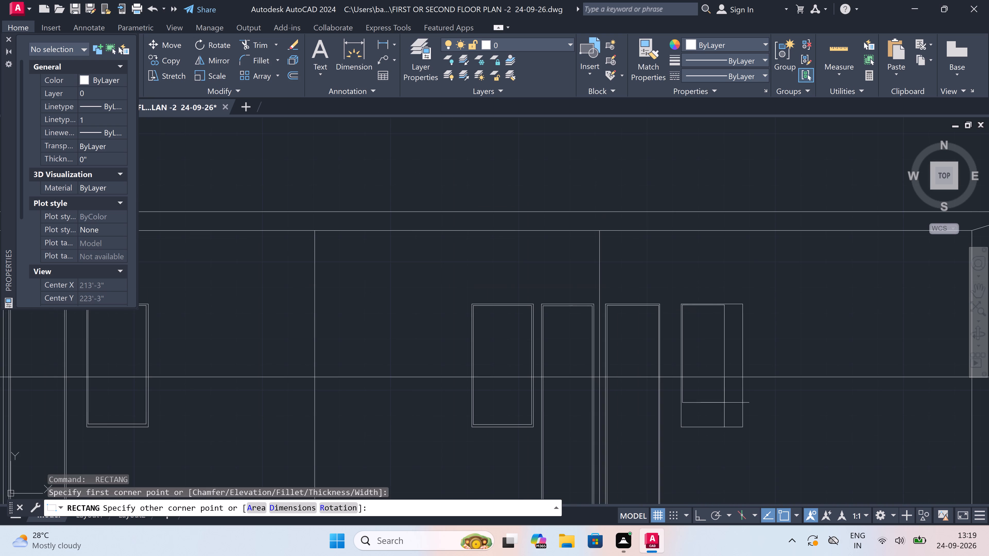
scroll(736, 426, "up", 5)
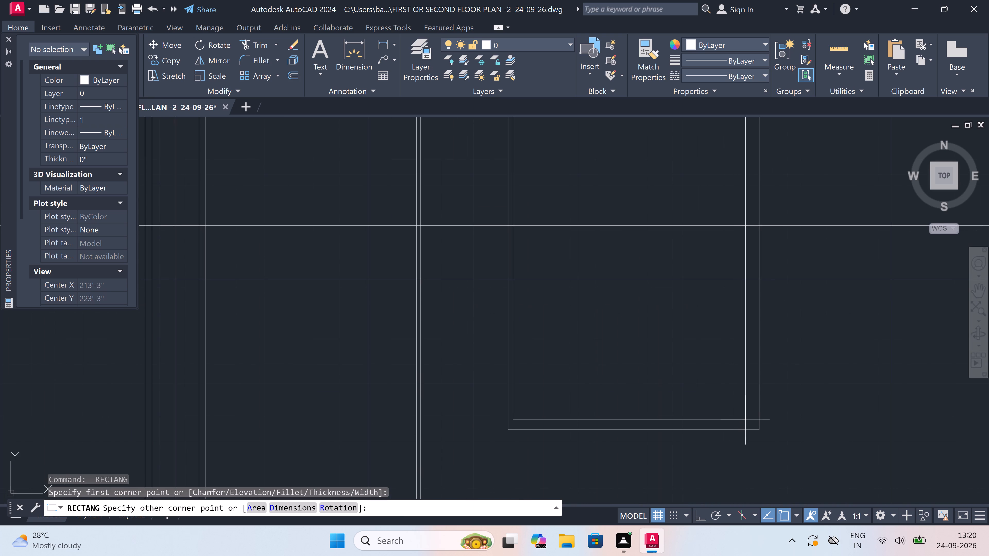
left_click(765, 429)
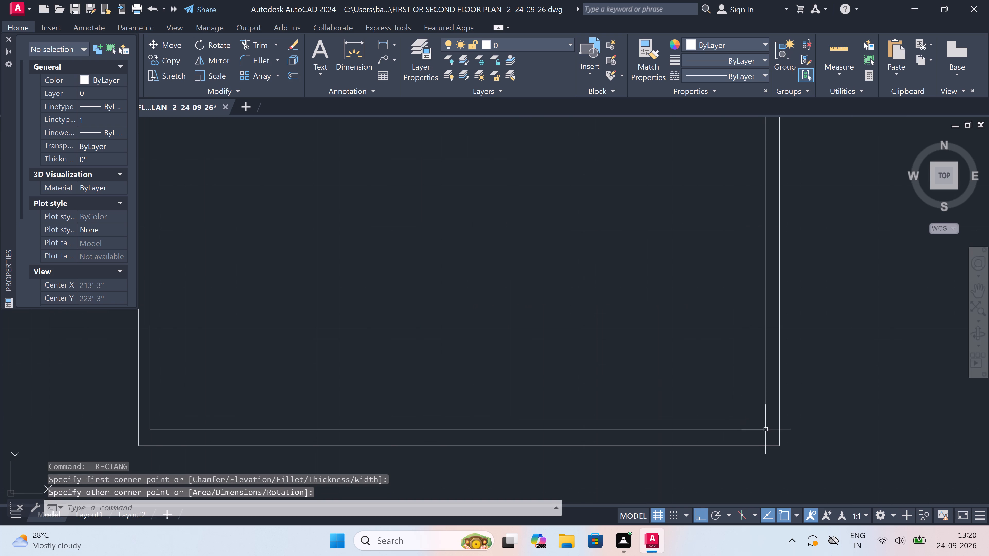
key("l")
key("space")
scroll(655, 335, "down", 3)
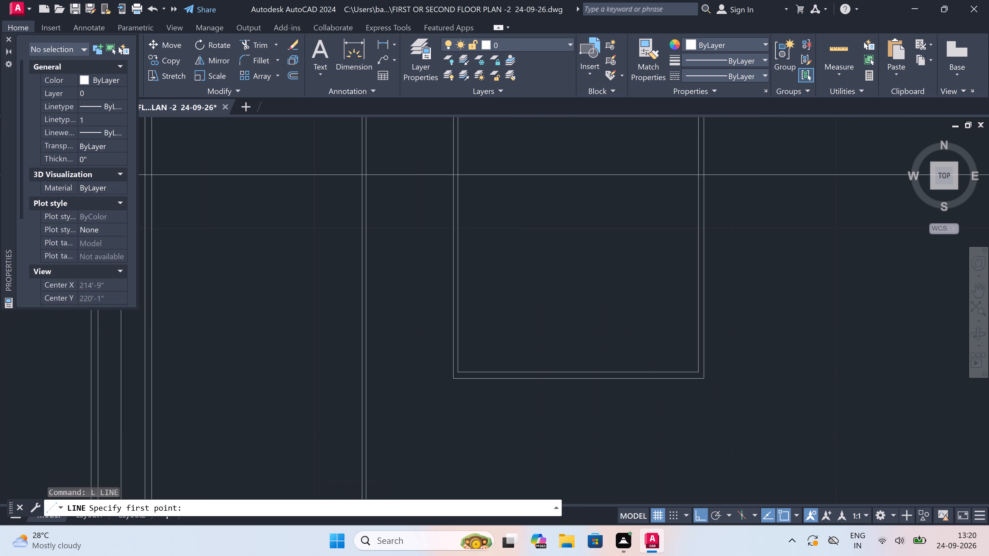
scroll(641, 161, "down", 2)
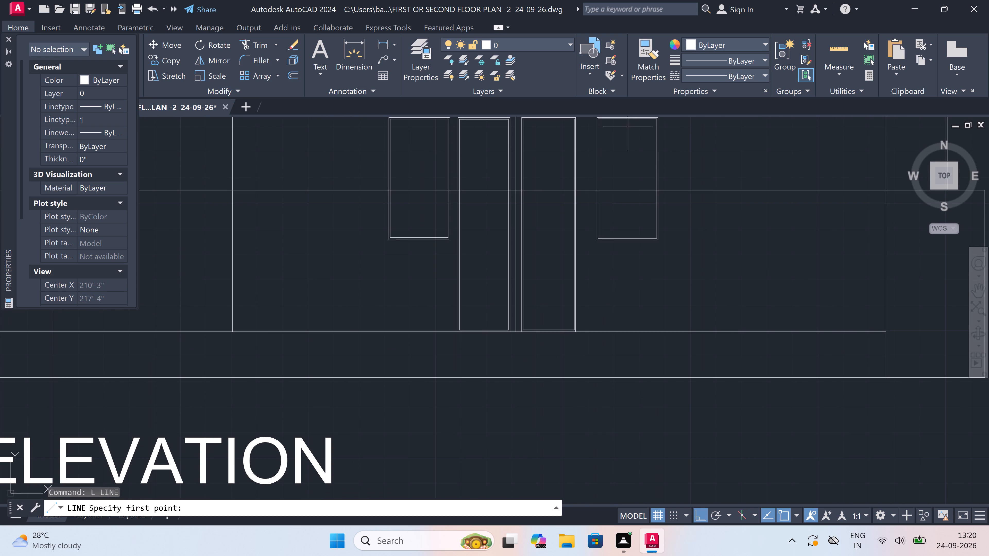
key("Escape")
Draw a smaller pane rectangle centred within the framed window just right of the elevation's right door pair.
scroll(628, 163, "down", 2)
scroll(623, 142, "up", 3)
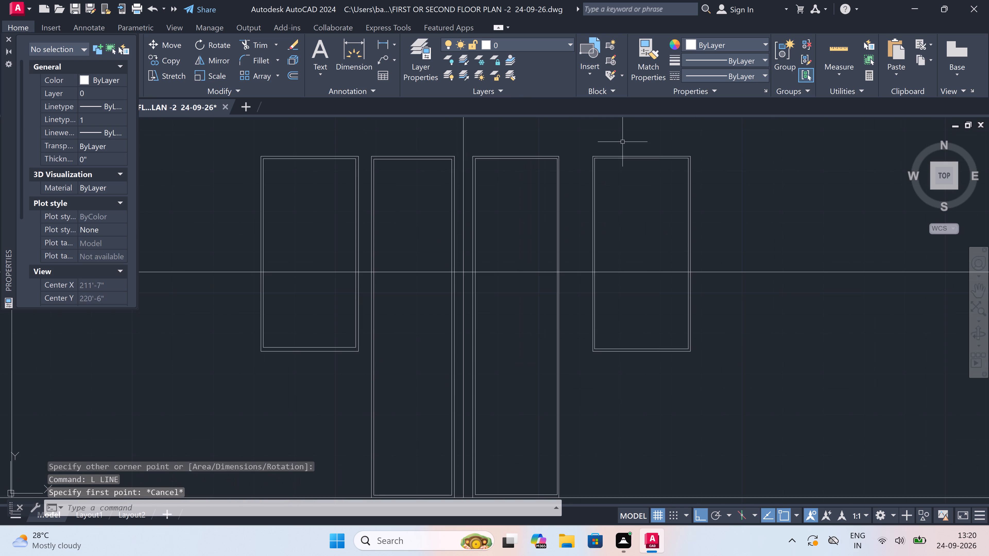
type("REC")
key("space")
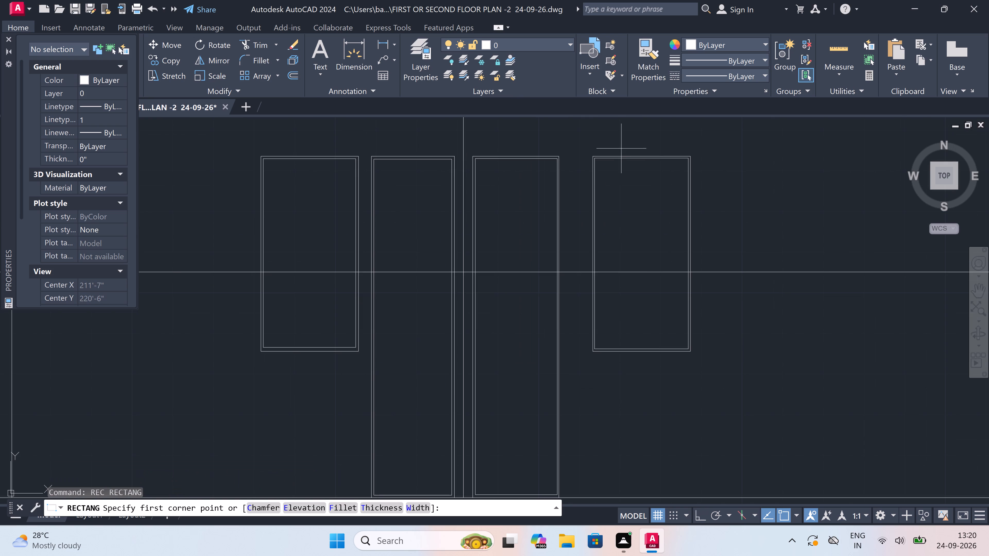
left_click_drag(611, 174, 611, 184)
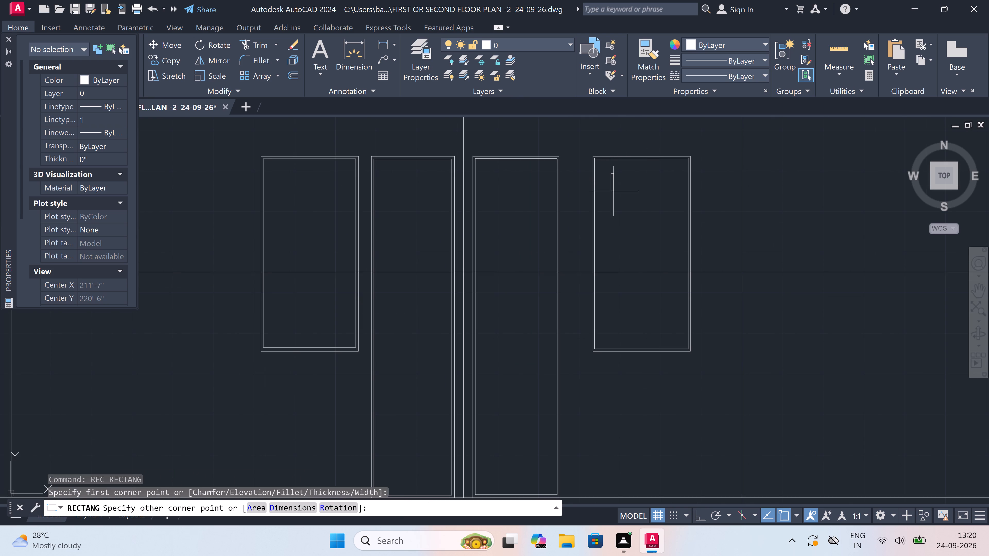
left_click(671, 328)
Copy the pane rectangle horizontally into the window left of the right door pair and the window beside the left door pair.
left_click(669, 327)
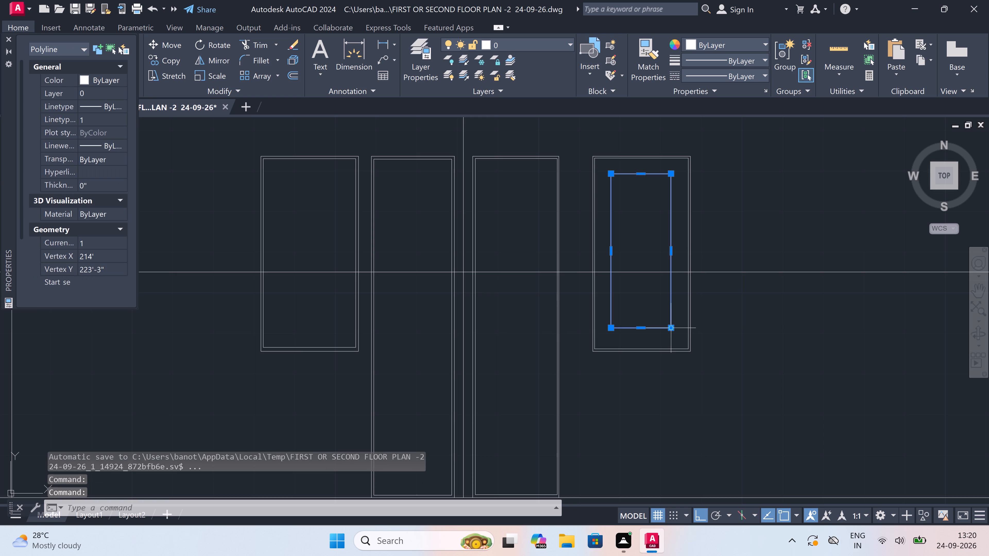
left_click(170, 56)
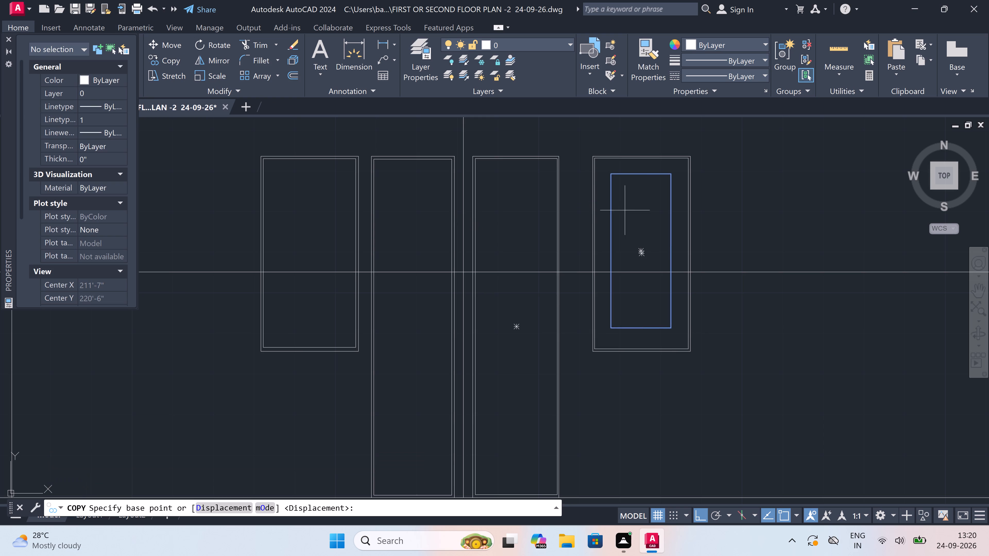
left_click_drag(640, 214, 635, 215)
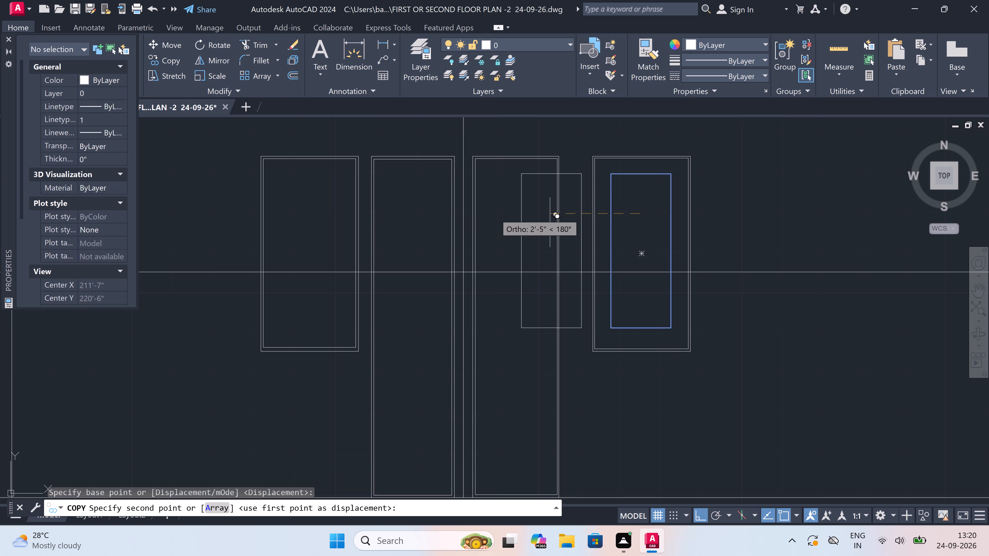
left_click(306, 191)
scroll(308, 190, "down", 5)
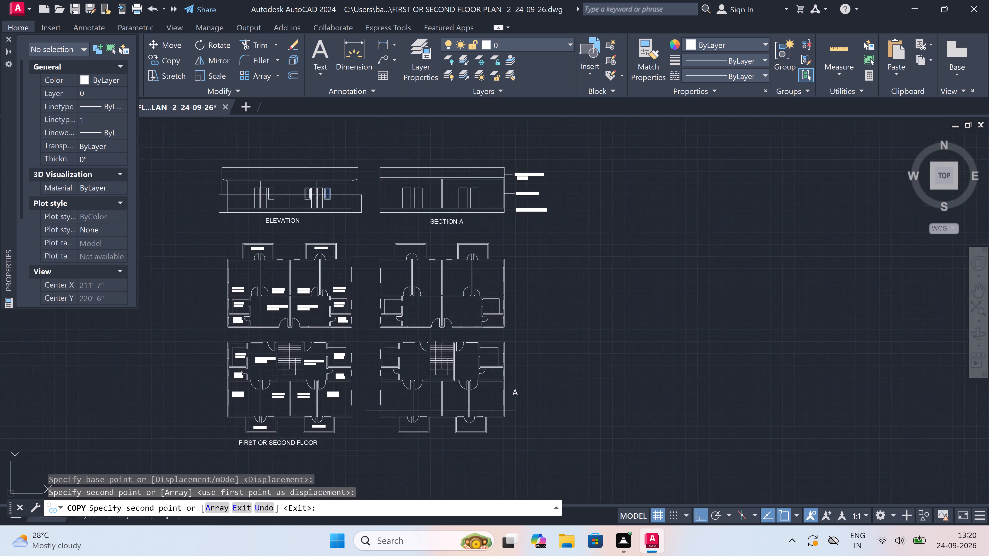
scroll(308, 190, "down", 2)
scroll(275, 188, "up", 4)
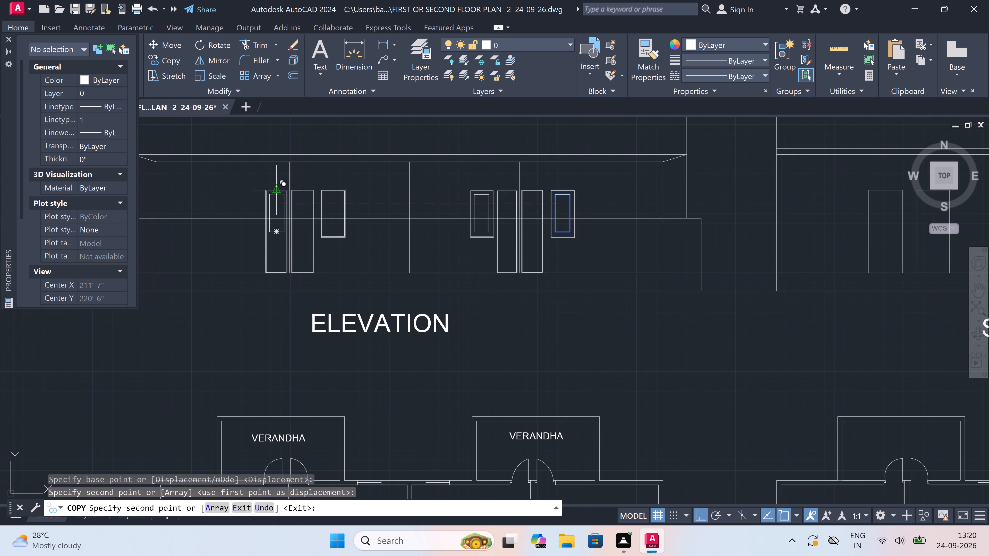
scroll(326, 195, "up", 4)
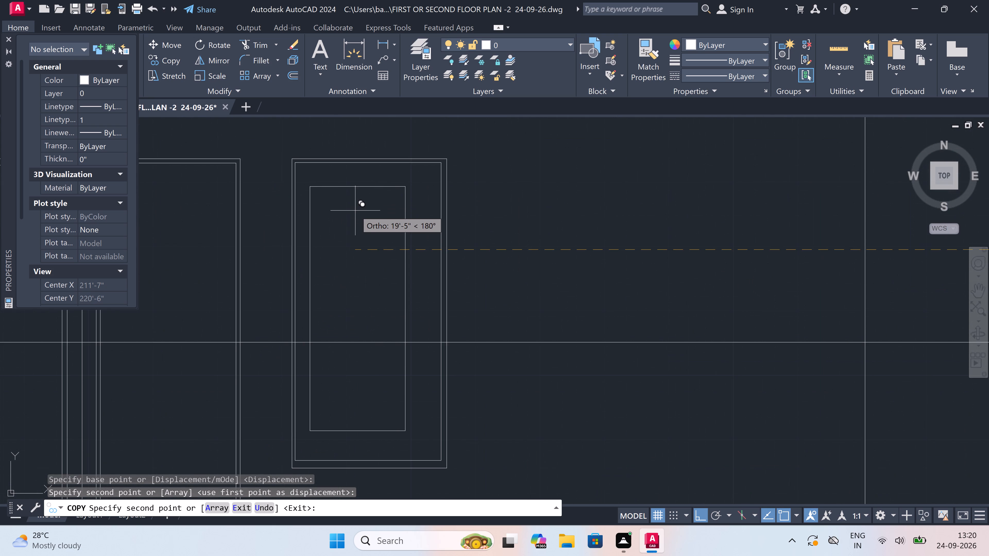
left_click(364, 217)
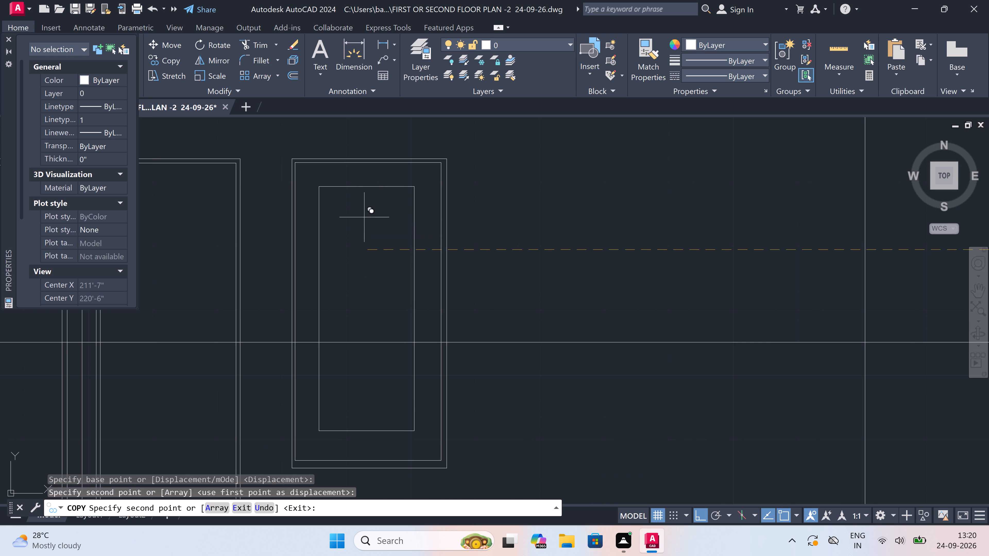
key("Escape")
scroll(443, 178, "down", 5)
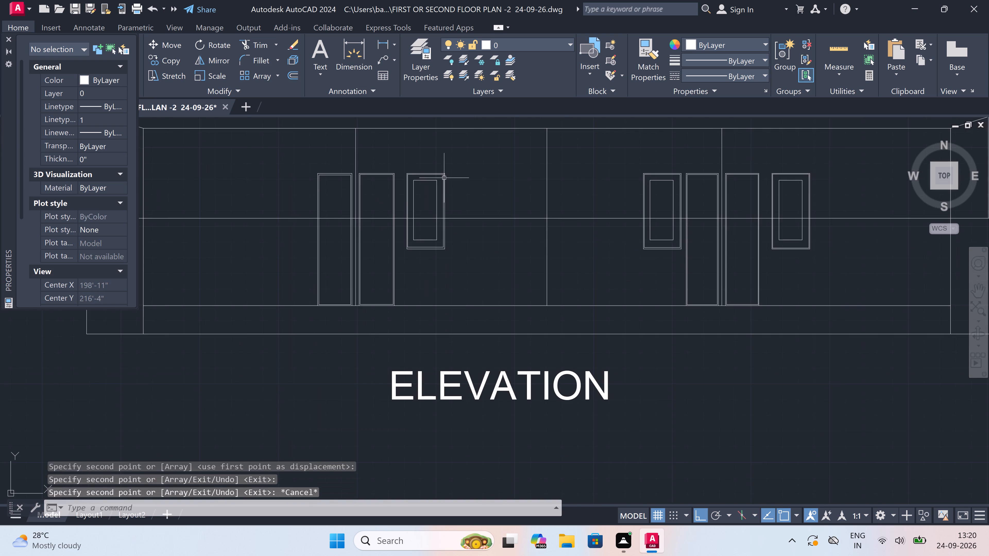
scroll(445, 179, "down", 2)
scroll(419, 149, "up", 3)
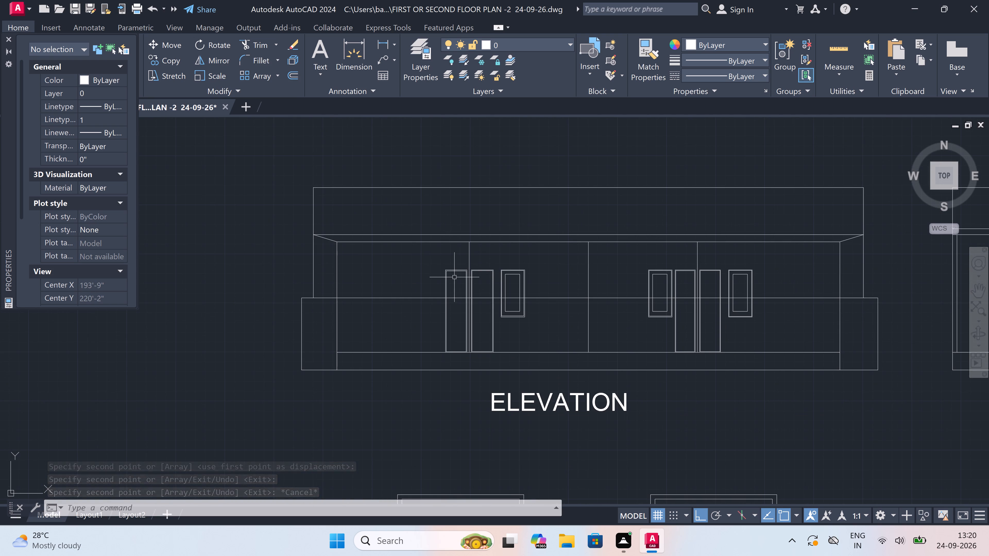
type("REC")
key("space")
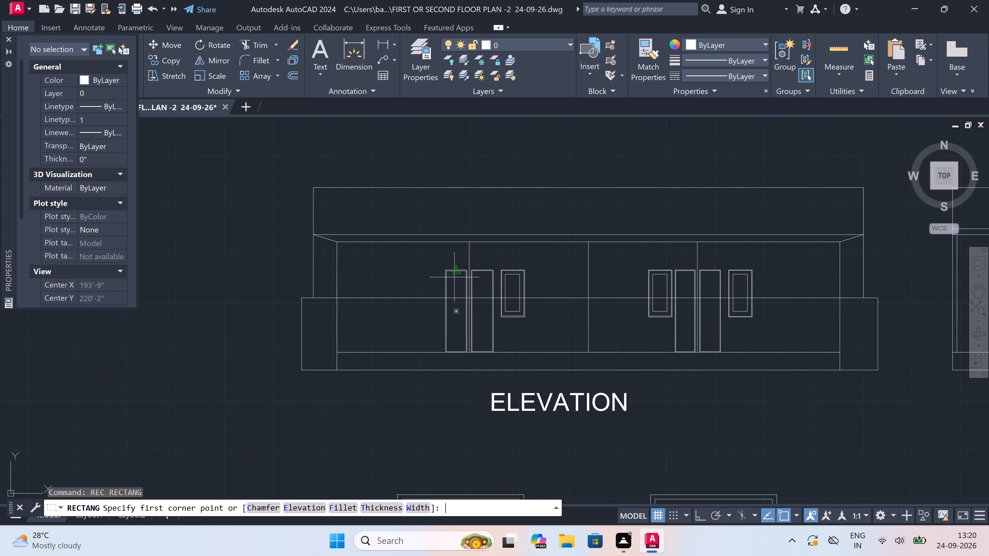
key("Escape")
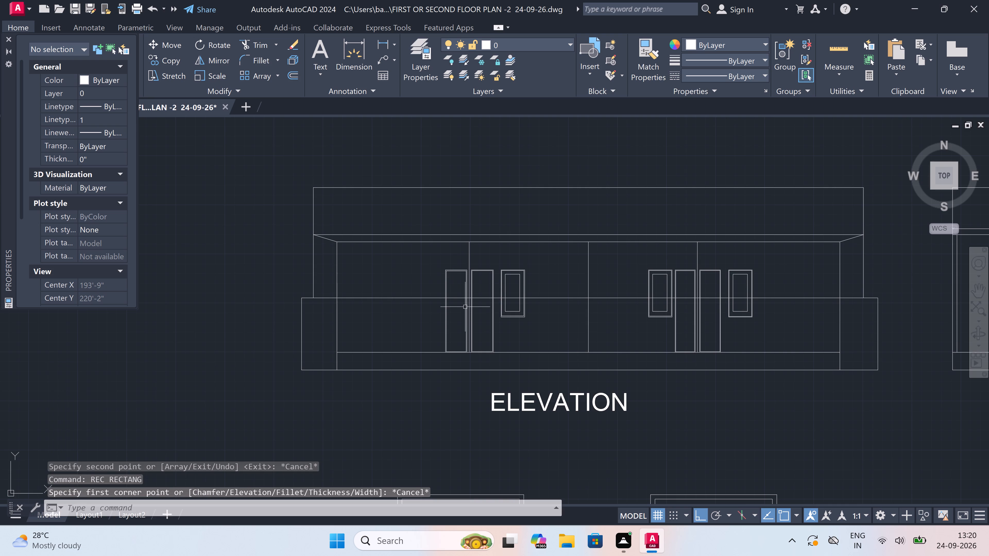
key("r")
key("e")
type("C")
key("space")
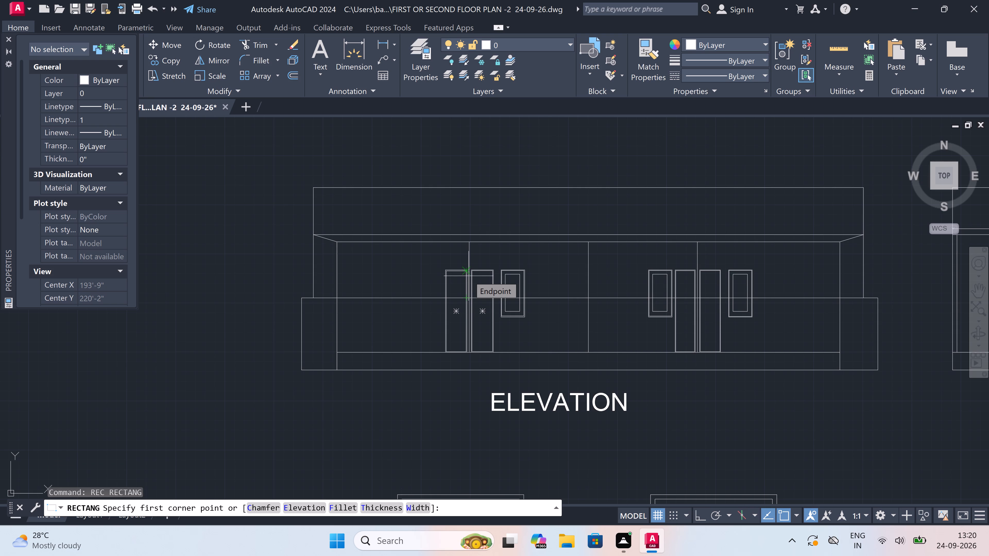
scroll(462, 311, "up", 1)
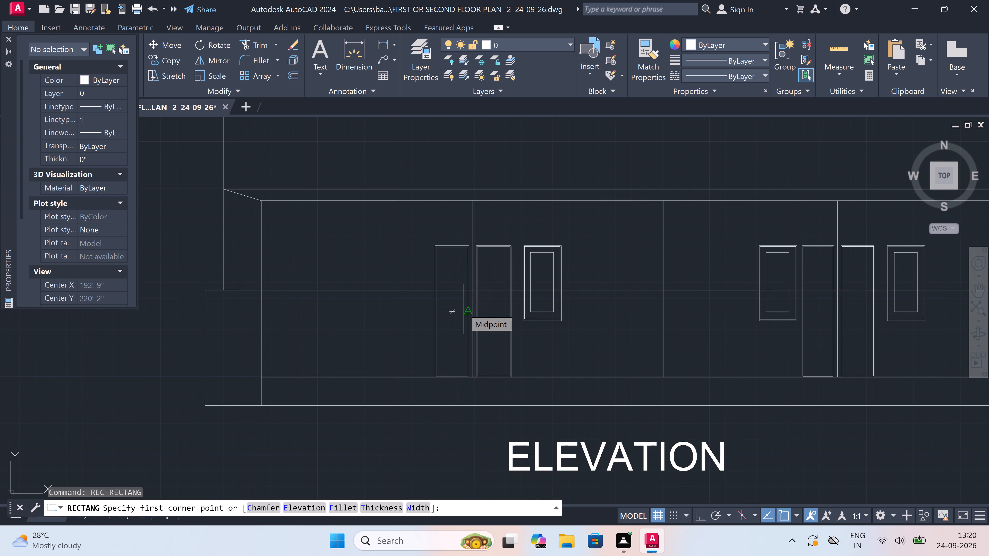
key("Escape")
Draw a door-knob circle of about 1" radius near the inner edge of the first door in the elevation's left door pair.
scroll(475, 287, "up", 2)
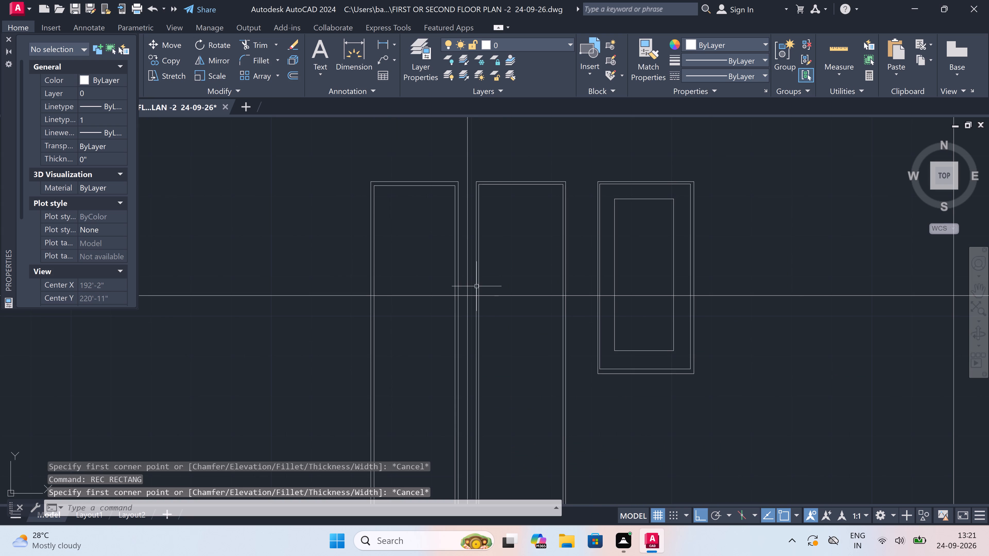
scroll(477, 286, "down", 1)
key("c")
key("space")
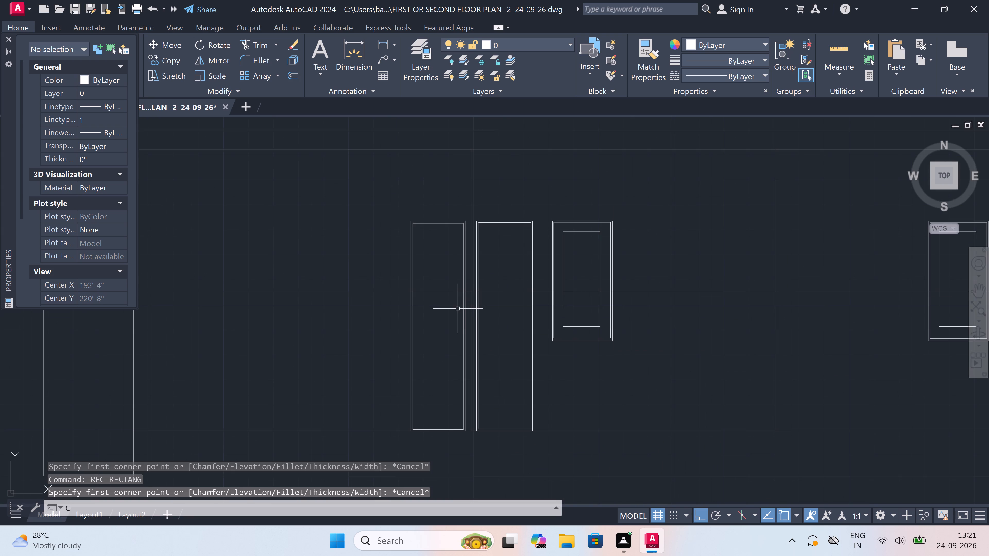
scroll(457, 310, "up", 3)
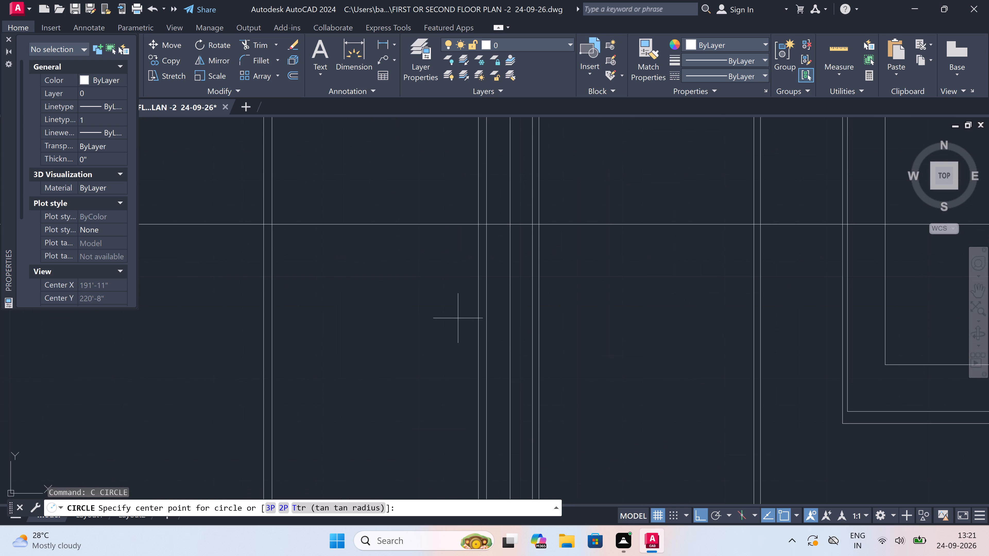
left_click(458, 318)
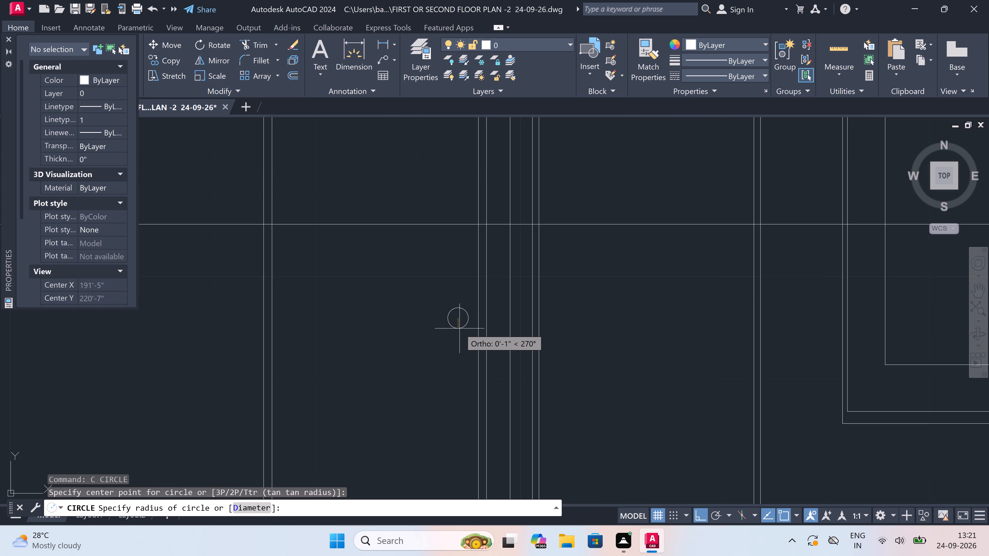
left_click(458, 329)
Copy the door-knob circle horizontally about 10" onto the left pair's second door and onto both doors of the elevation's right pair.
left_click(457, 328)
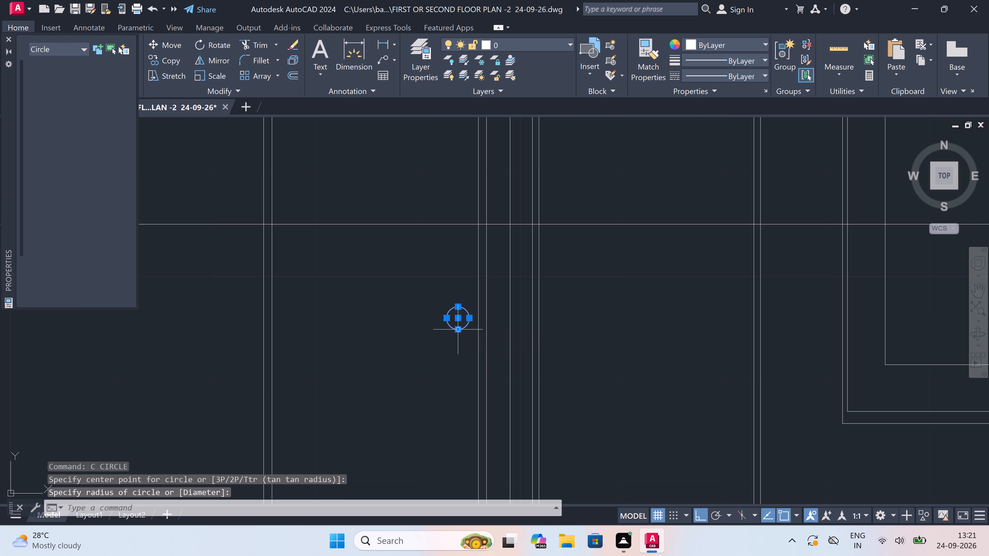
left_click(166, 56)
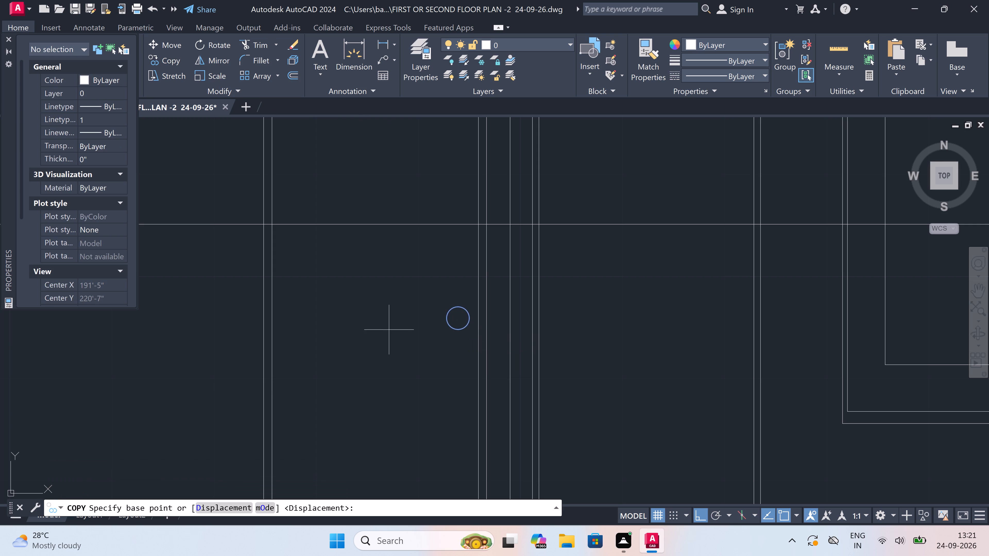
left_click(456, 317)
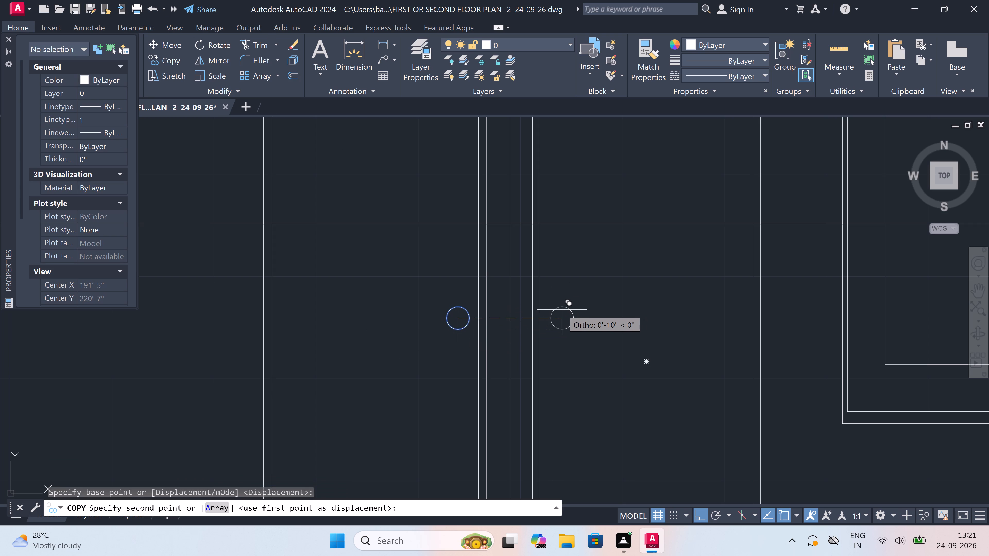
left_click(562, 309)
scroll(562, 309, "down", 5)
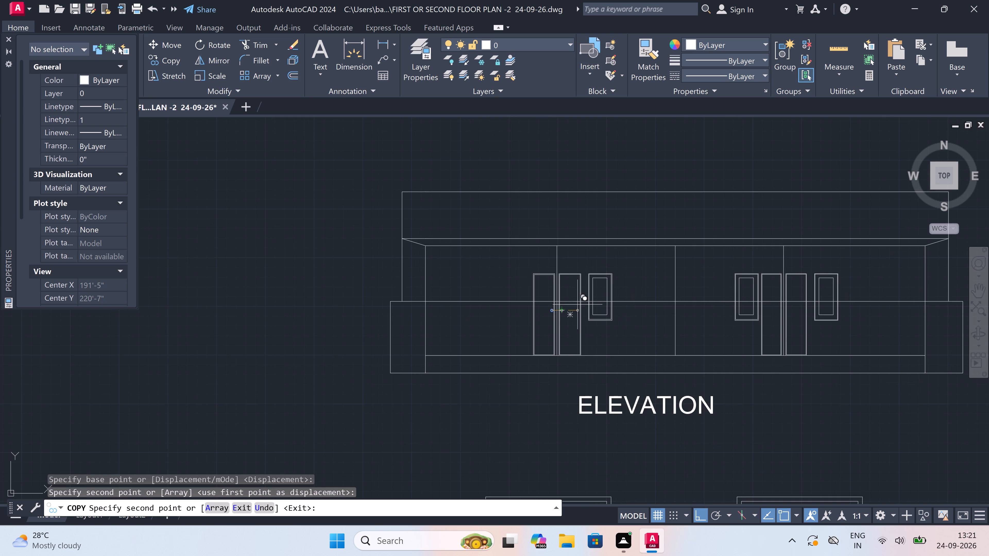
scroll(777, 307, "up", 3)
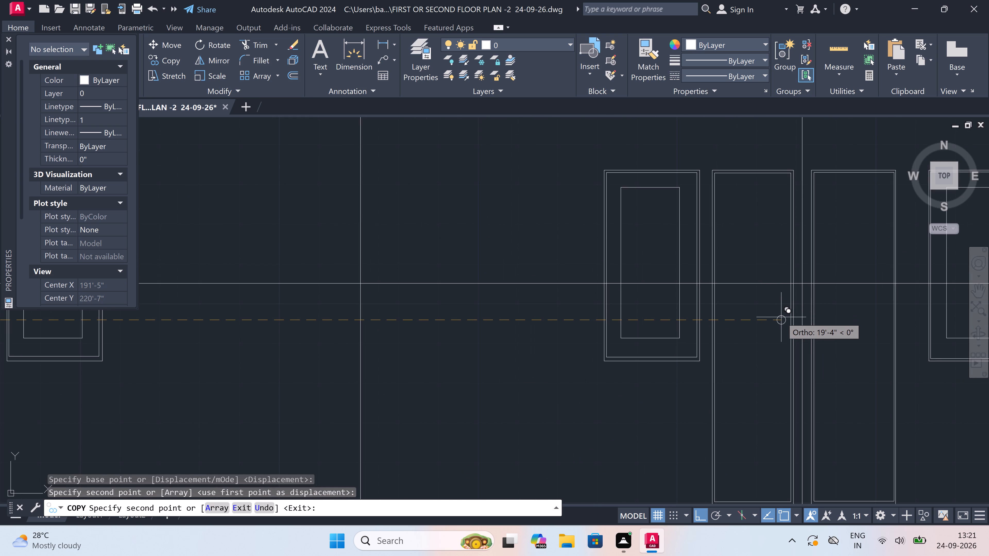
scroll(785, 318, "up", 4)
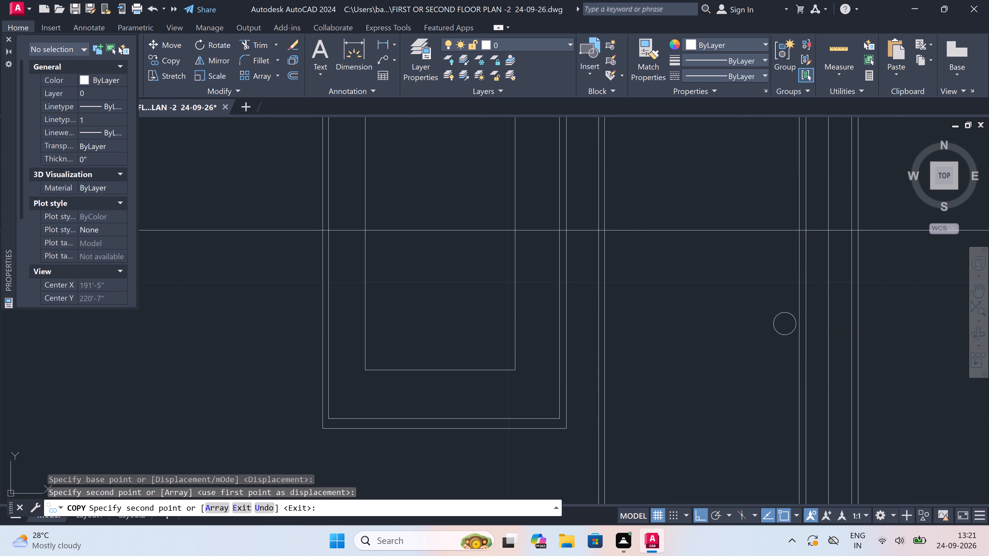
left_click(774, 313)
scroll(774, 313, "down", 4)
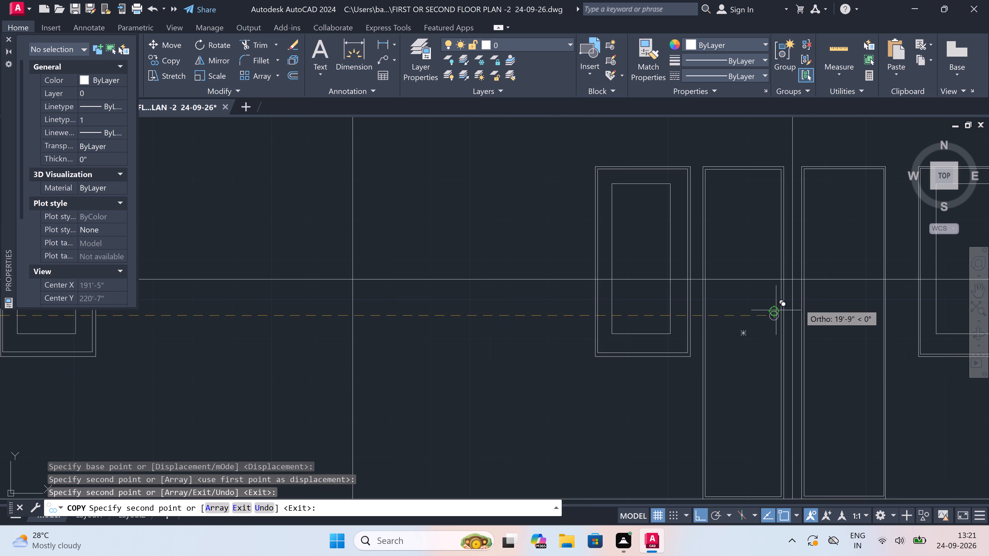
scroll(820, 302, "up", 3)
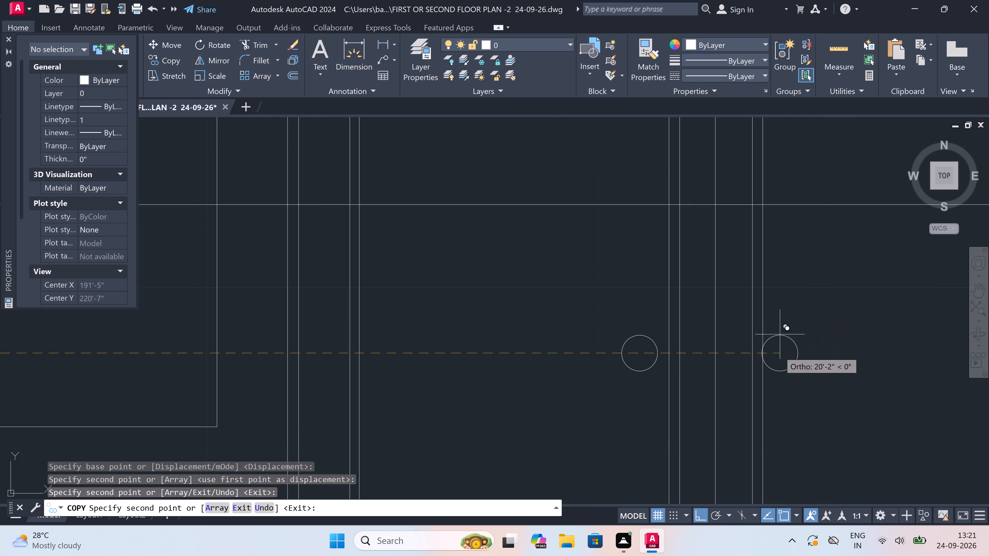
left_click(789, 343)
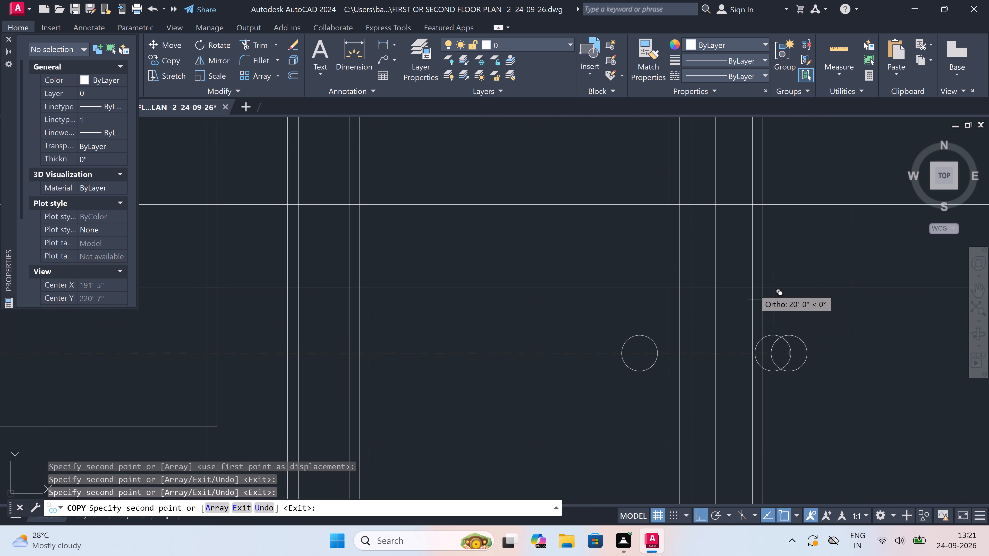
key("Escape")
With ortho off, draw a small closed triangle about 2" high in the lower-left corner of section A's base strip.
scroll(533, 260, "down", 3)
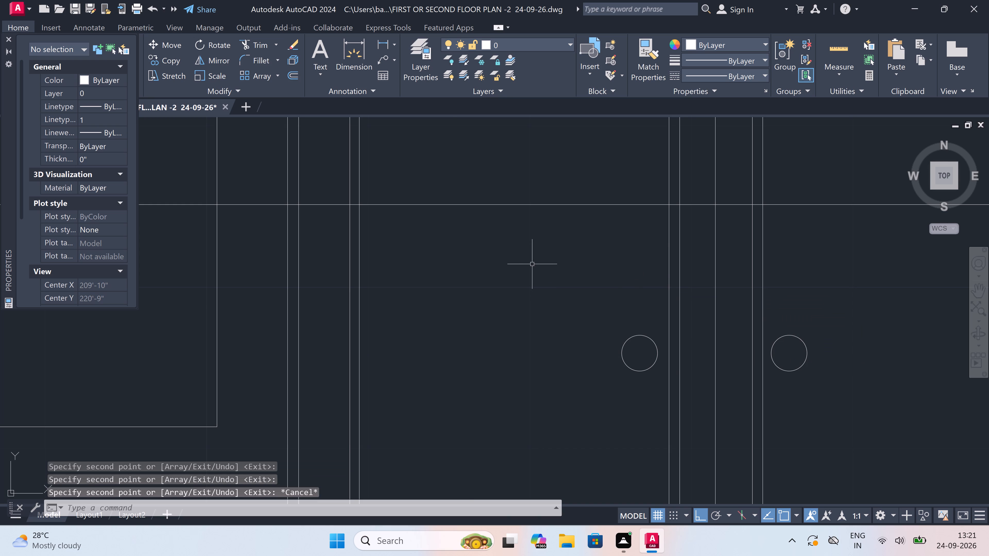
scroll(533, 260, "down", 6)
scroll(522, 244, "up", 3)
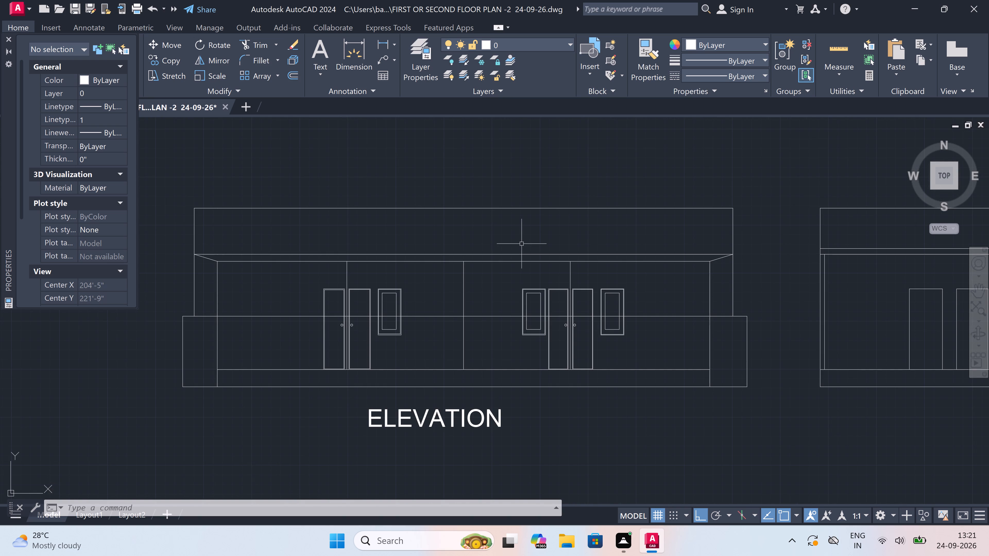
scroll(522, 244, "down", 3)
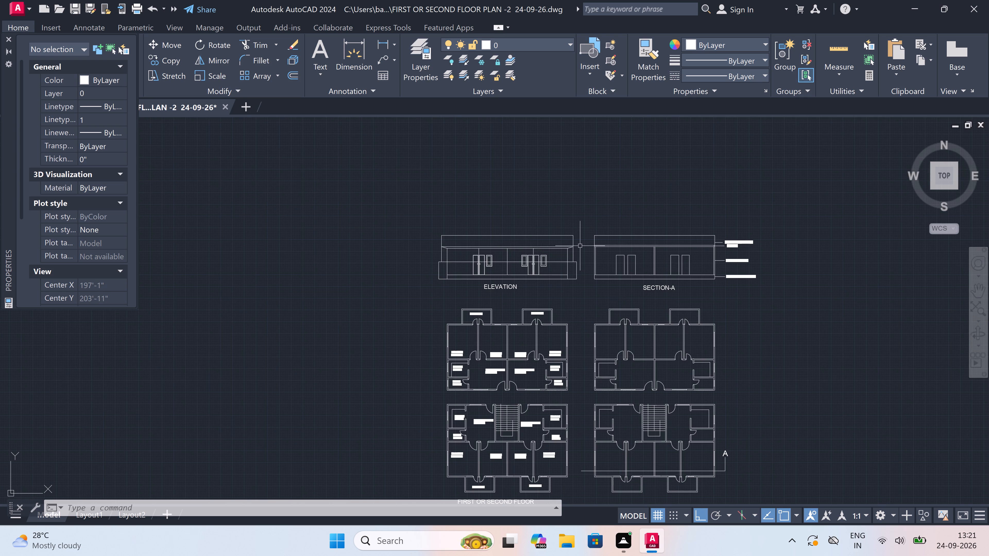
scroll(579, 246, "up", 2)
scroll(685, 305, "up", 3)
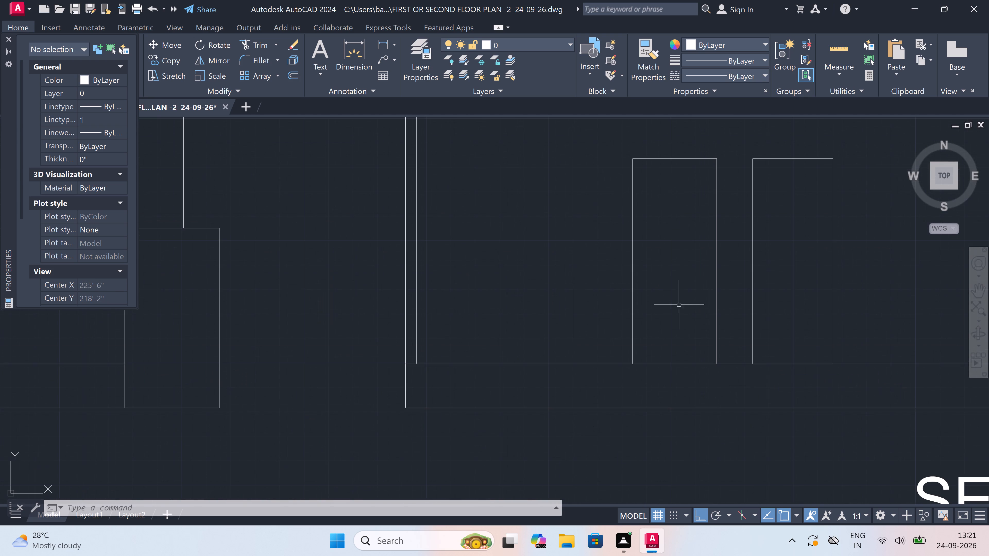
key("l")
key("space")
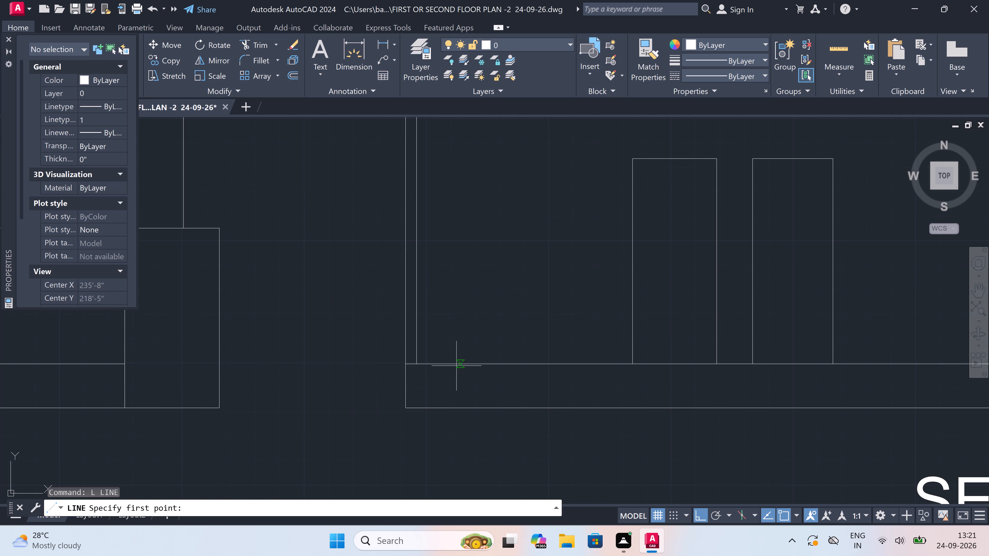
scroll(416, 410, "up", 3)
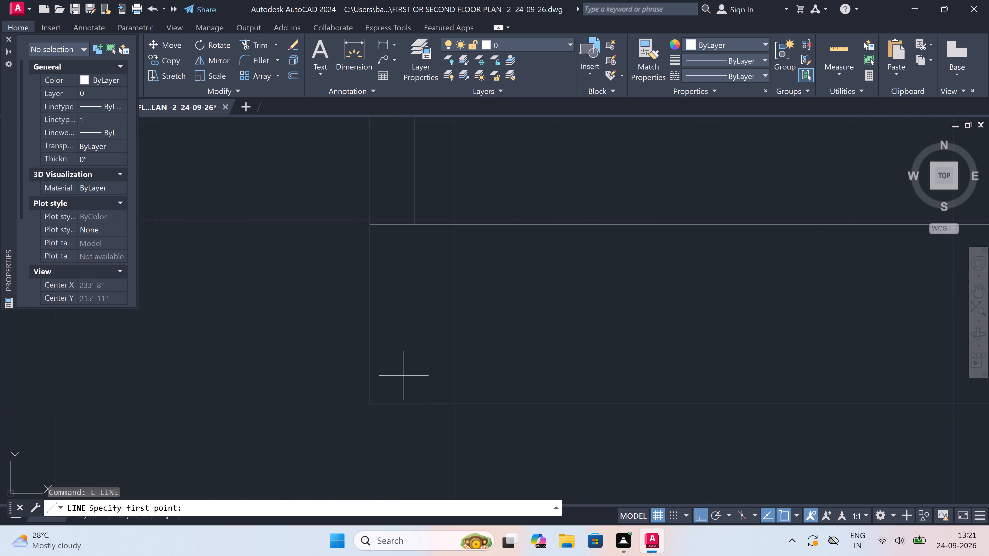
scroll(403, 377, "up", 1)
left_click(401, 375)
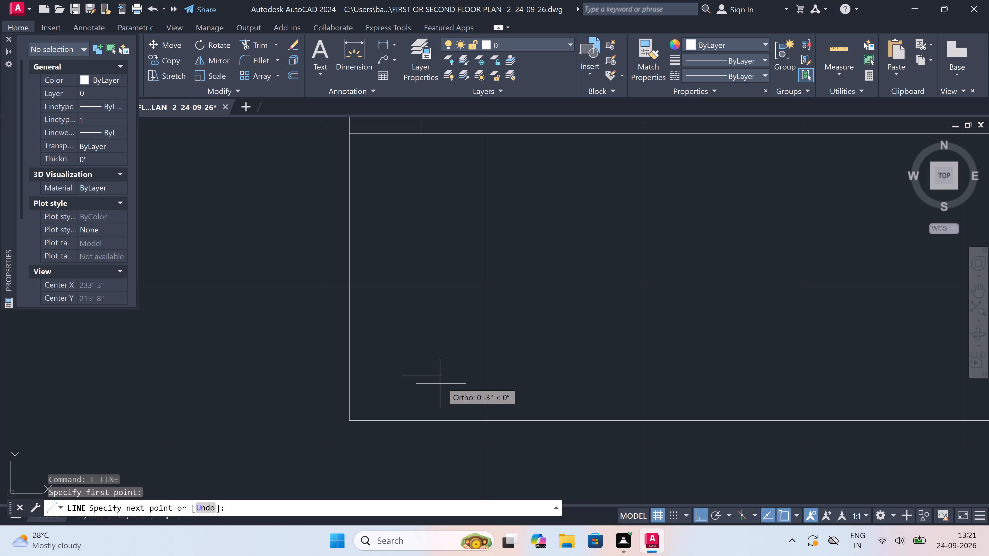
key("F8")
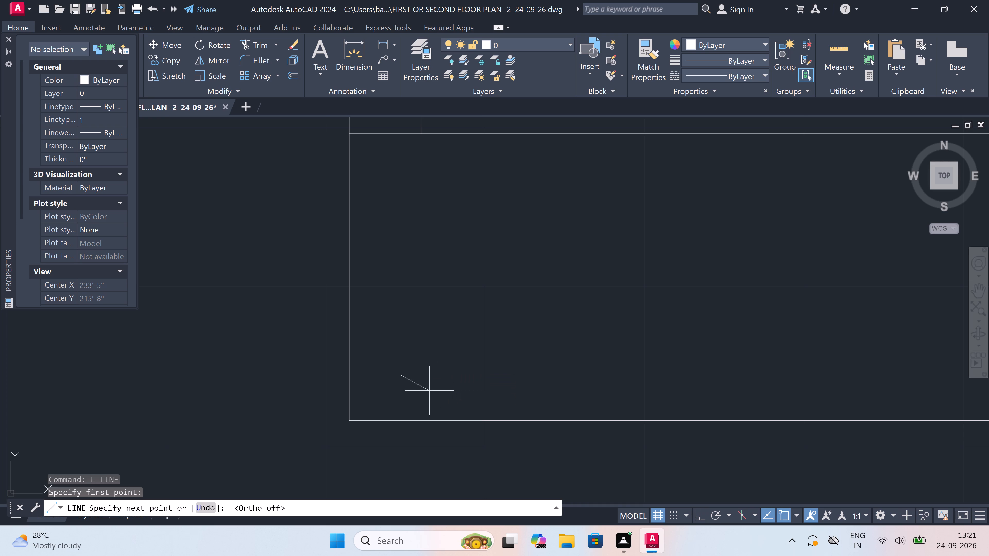
left_click(432, 391)
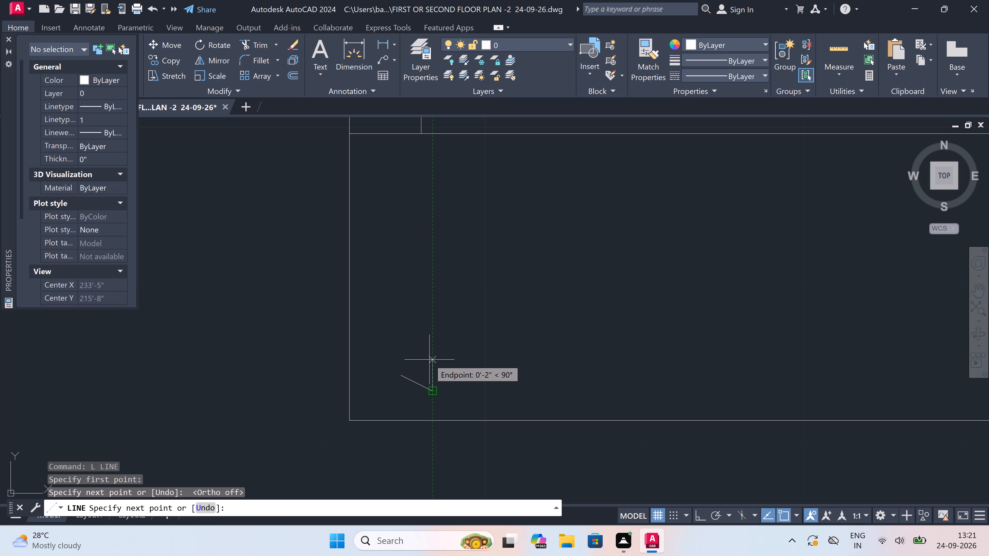
left_click(429, 357)
left_click(404, 374)
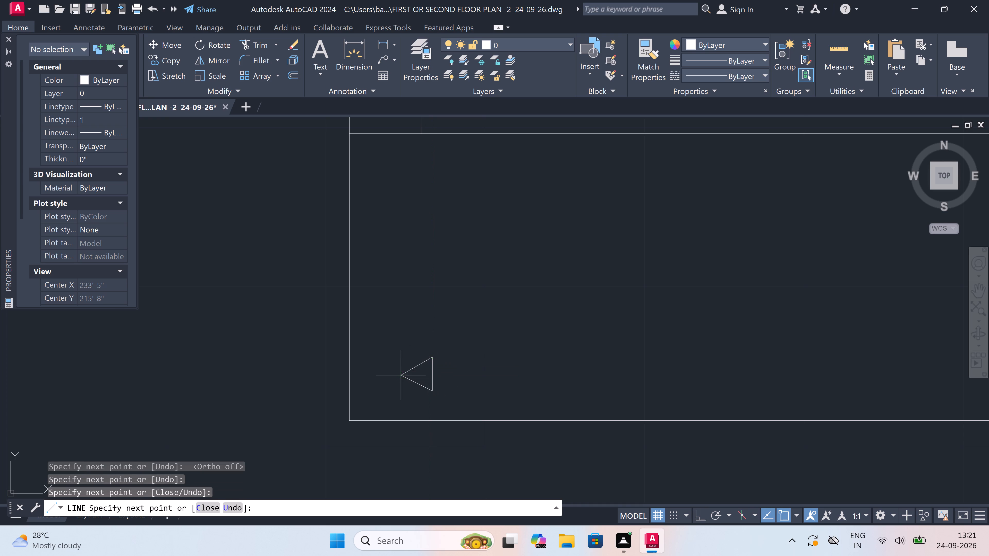
key("Escape")
Copy the small triangle to seven scattered spots across the left end of section A's base strip.
left_click_drag(447, 346, 437, 362)
left_click(395, 388)
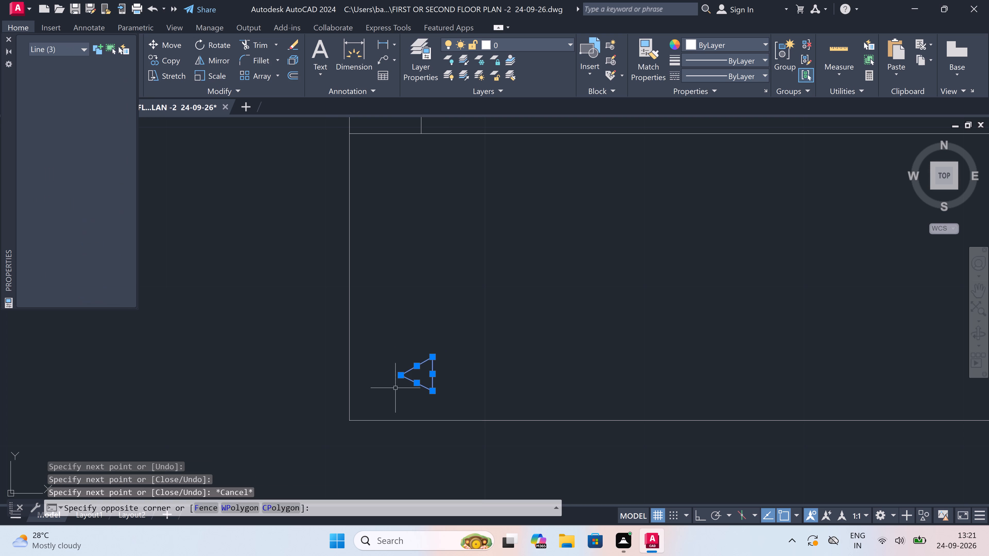
left_click(154, 62)
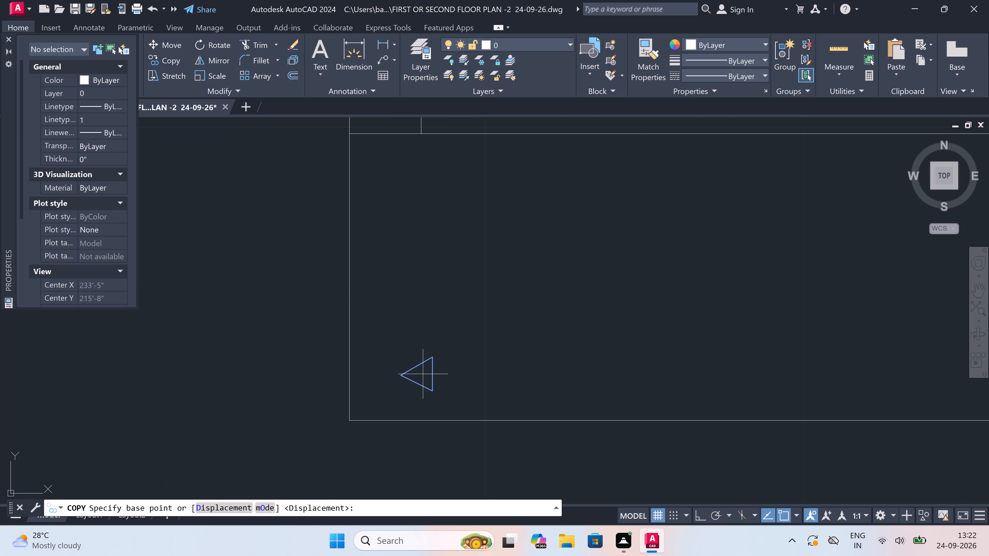
left_click_drag(423, 372, 425, 364)
left_click_drag(466, 168, 472, 169)
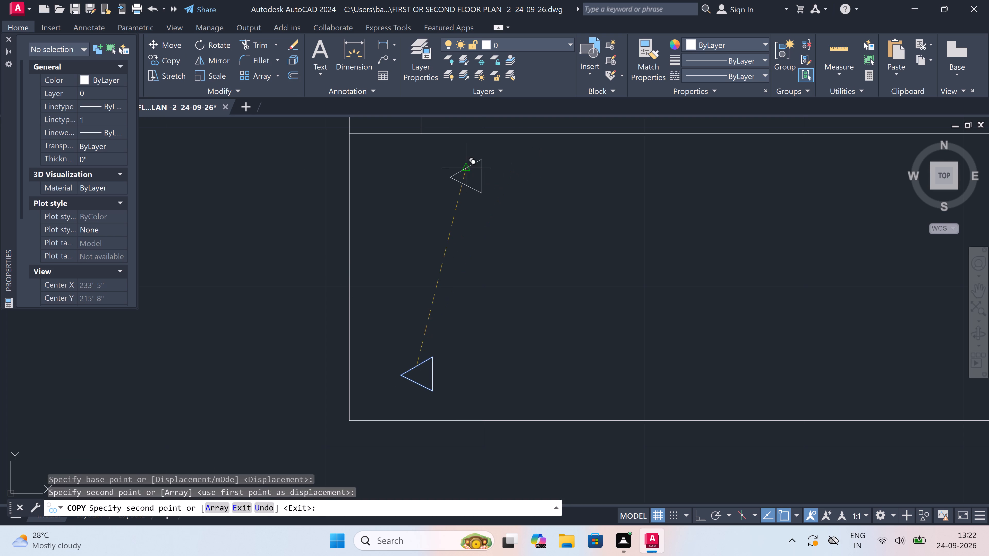
double_click(715, 154)
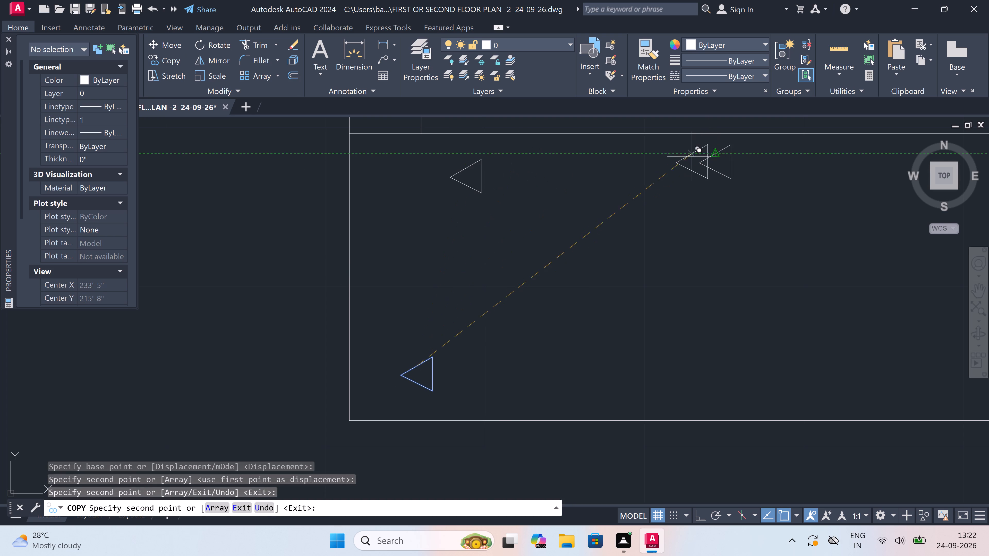
left_click(577, 205)
left_click(703, 264)
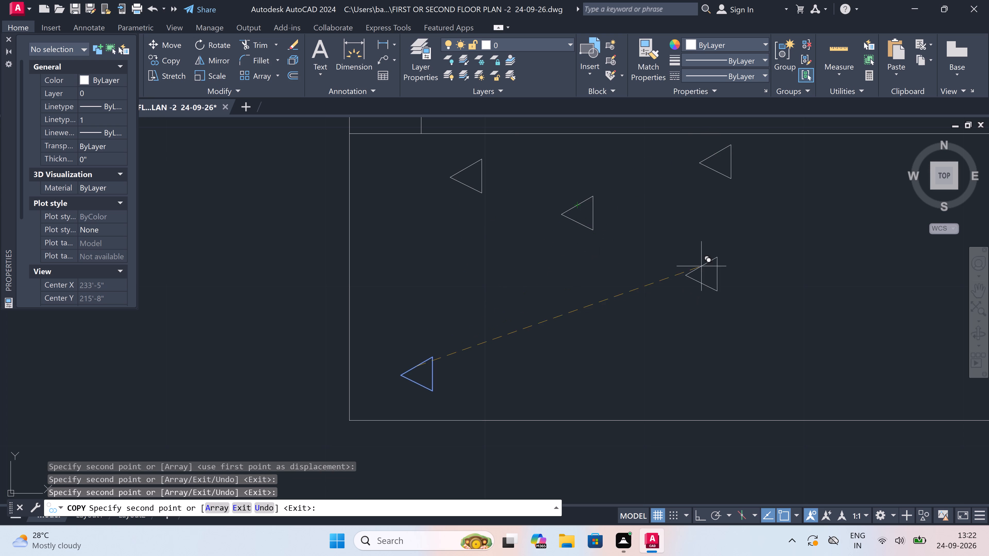
left_click(525, 357)
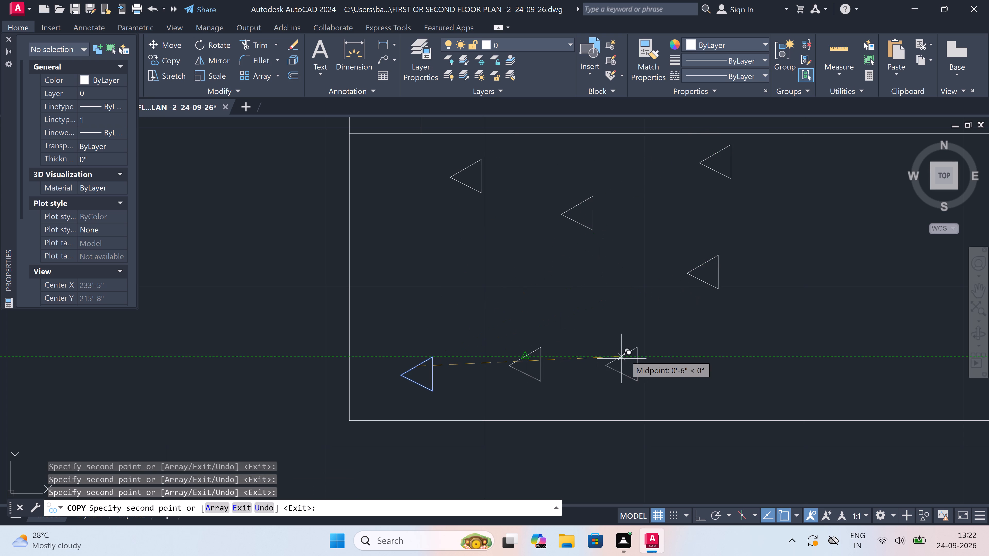
left_click(665, 354)
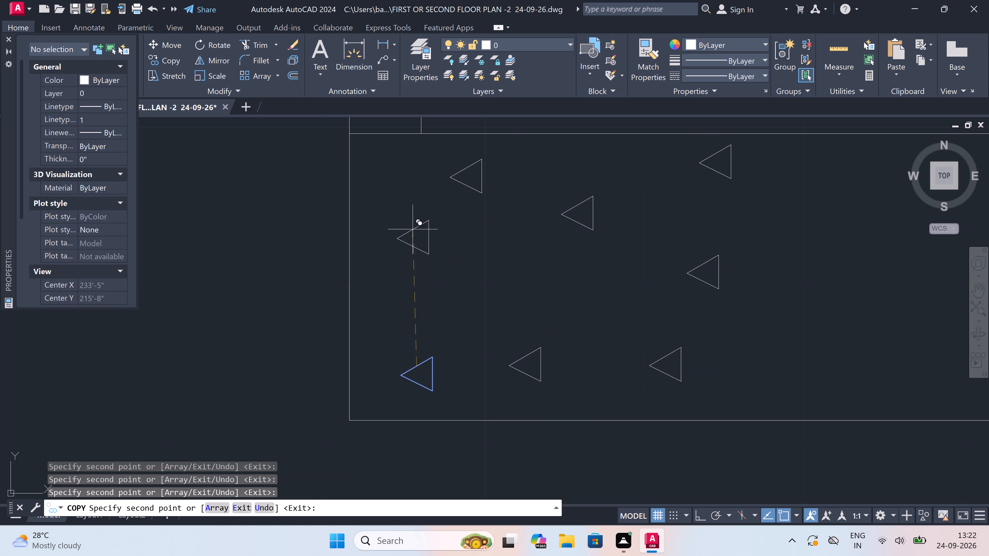
left_click(398, 251)
Copy the small triangle to six more scattered spots beyond the first cluster at the left end of section A's base strip.
scroll(414, 237, "down", 4)
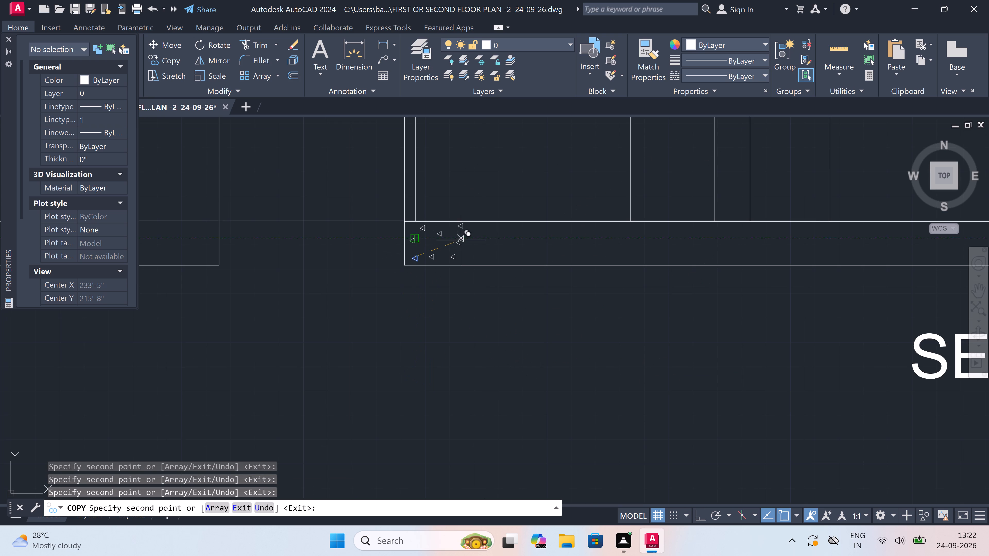
scroll(466, 232, "up", 4)
left_click(591, 211)
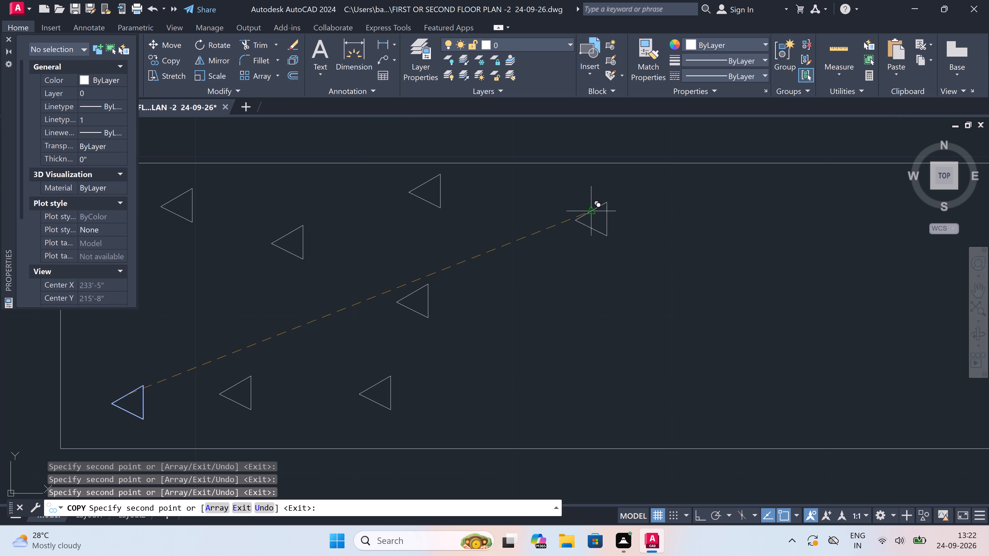
left_click(782, 200)
double_click(467, 318)
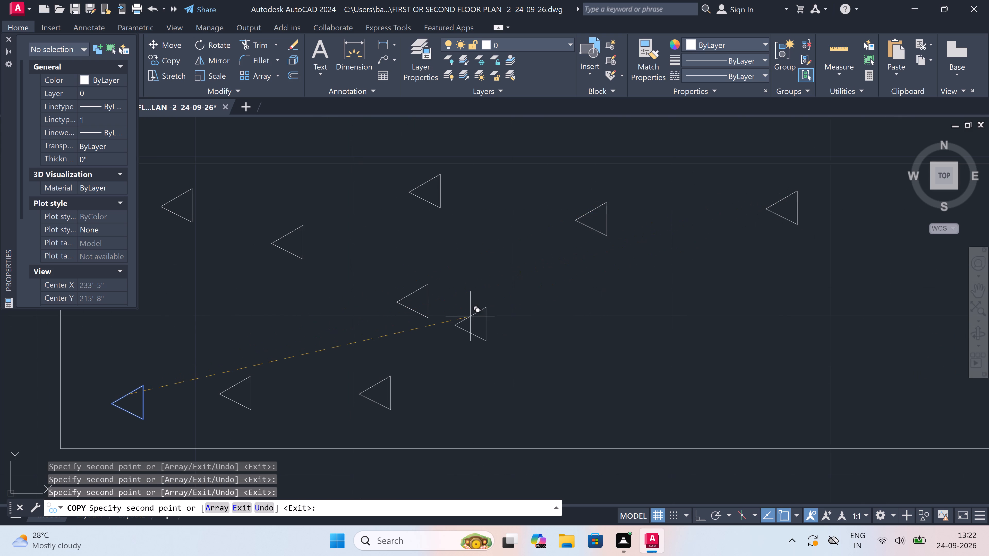
key("ctrl+z")
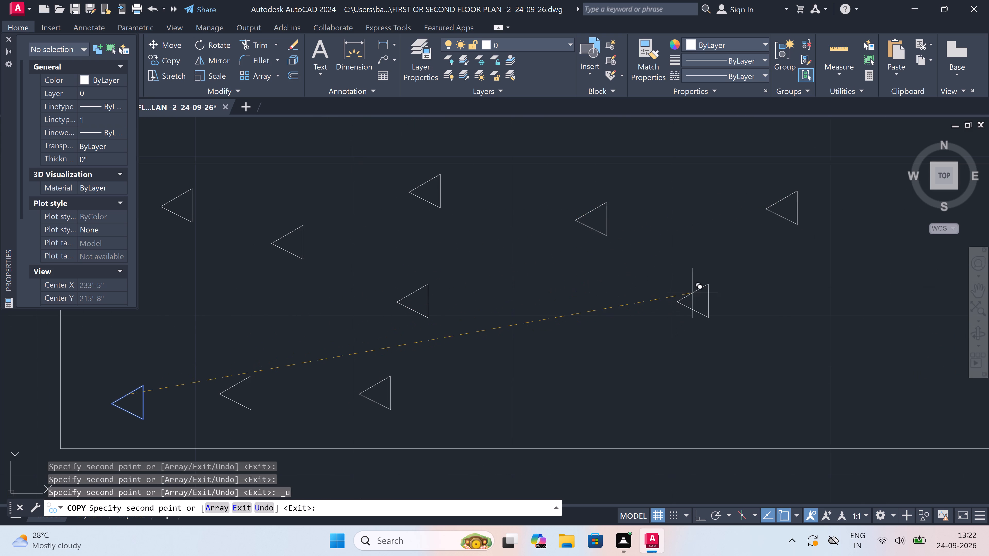
left_click(704, 288)
left_click(541, 329)
scroll(538, 323, "down", 1)
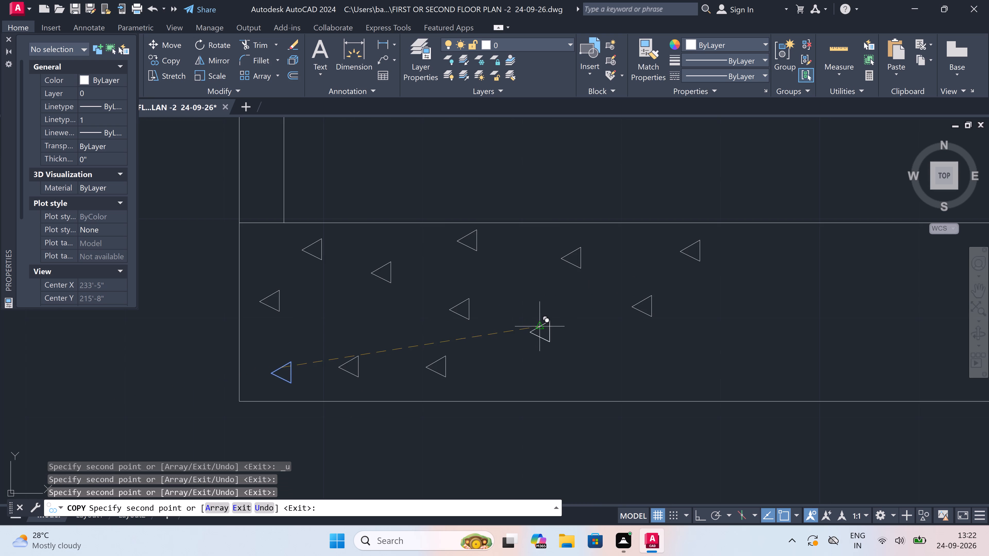
scroll(629, 357, "up", 1)
left_click(612, 373)
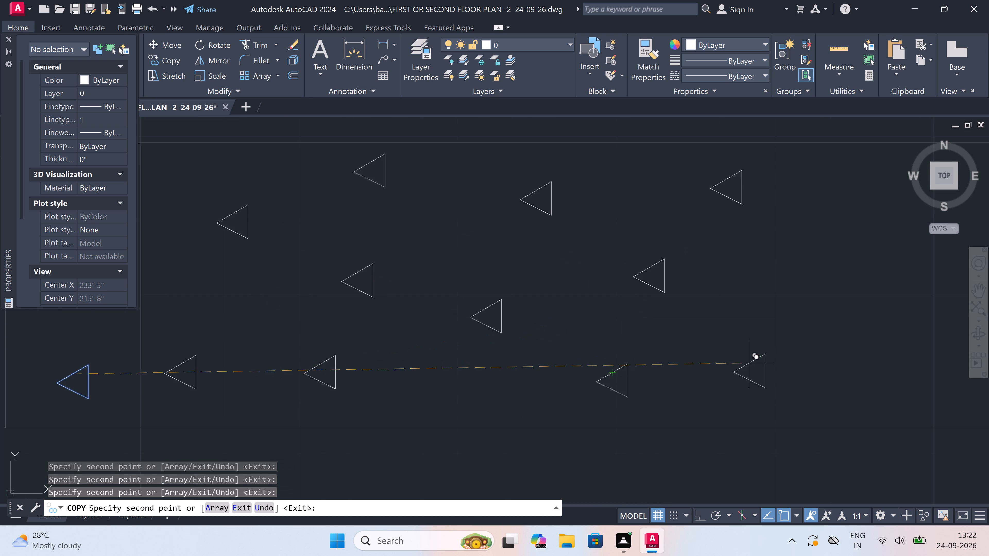
left_click(765, 373)
Copy the small triangle to four further spots in section A's base strip, continuing toward the left door pair.
scroll(439, 312, "down", 4)
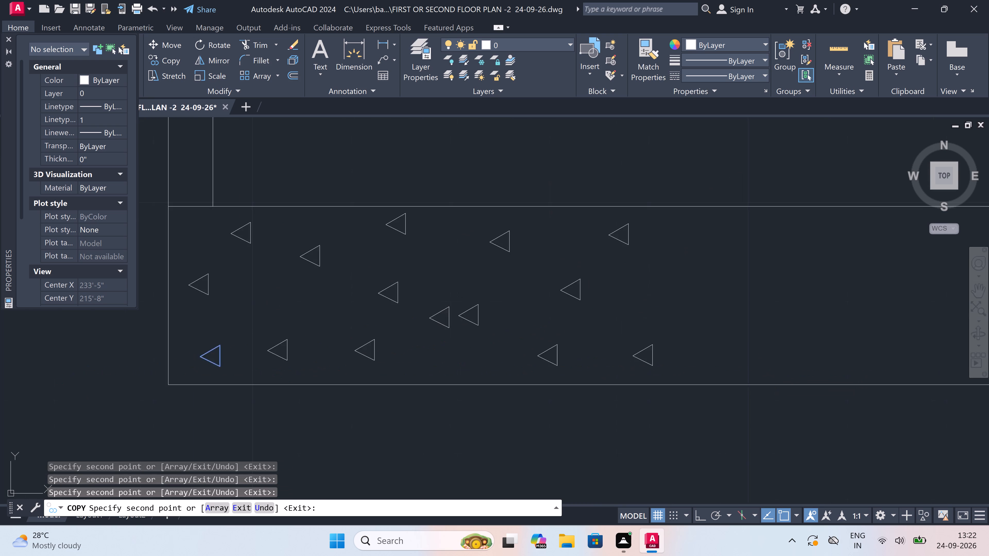
scroll(547, 295, "up", 3)
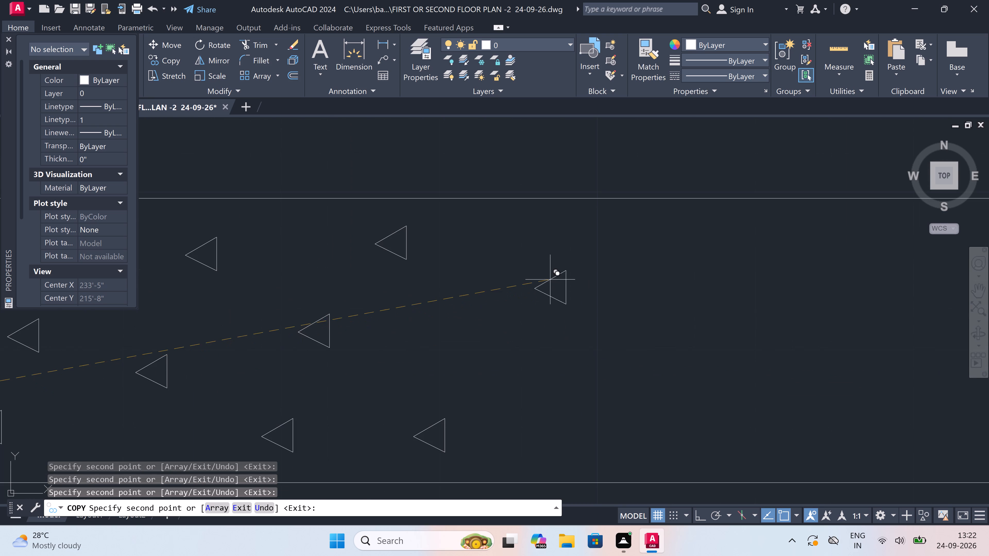
left_click(531, 258)
left_click(727, 225)
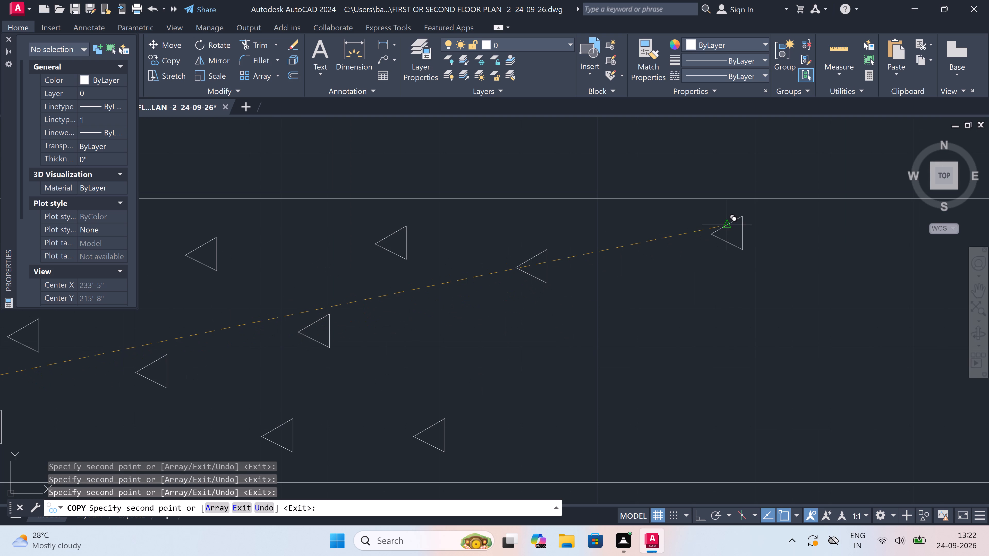
left_click(675, 345)
left_click_drag(556, 397, 553, 394)
Copy the small triangle to six scattered spots in section A's base strip, just before and below the left pair's first door.
scroll(261, 365, "down", 5)
scroll(296, 369, "up", 3)
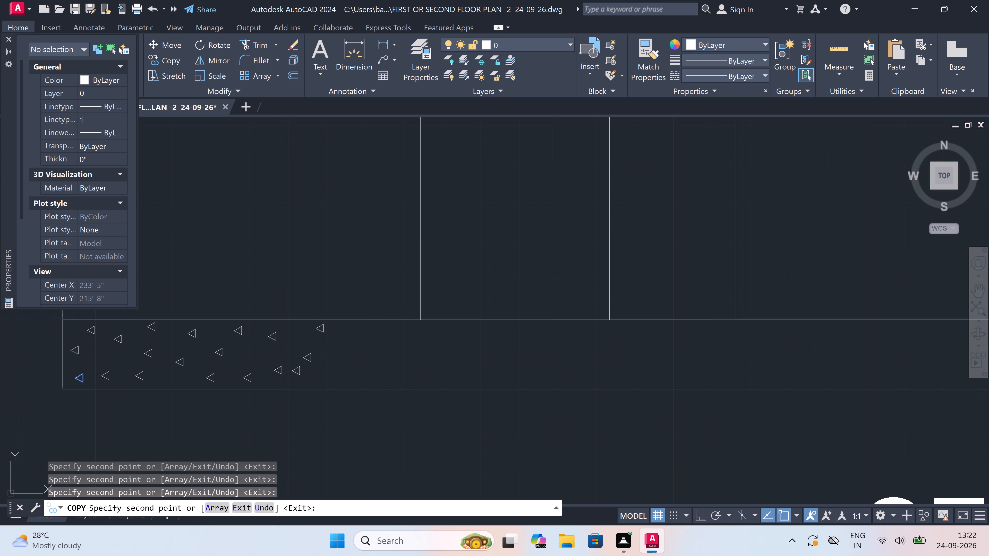
scroll(354, 381, "up", 1)
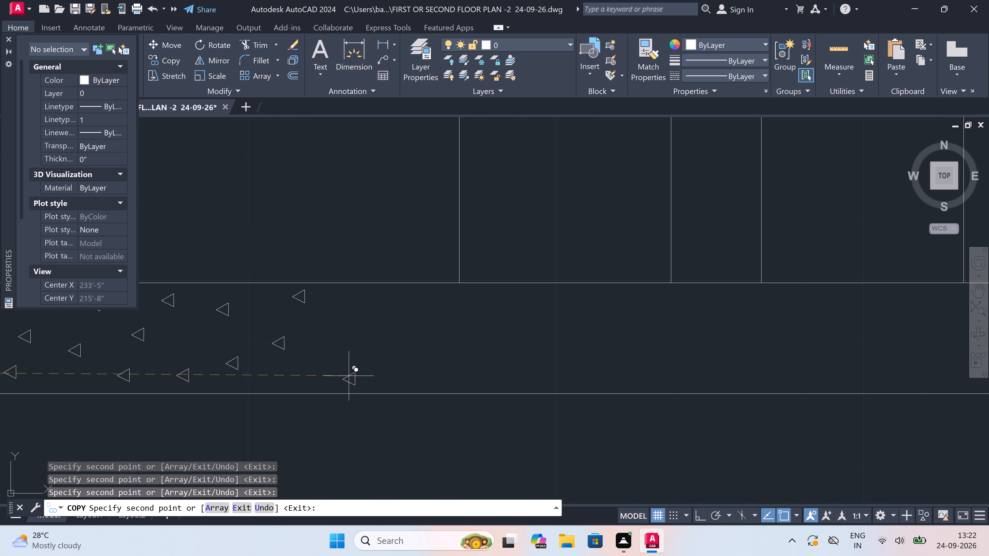
left_click(335, 366)
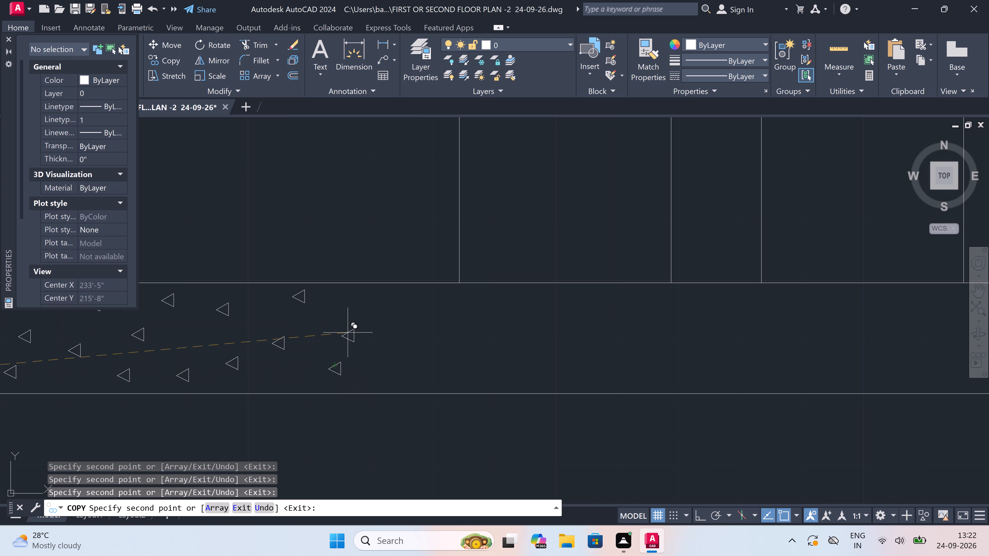
left_click(346, 310)
left_click(414, 304)
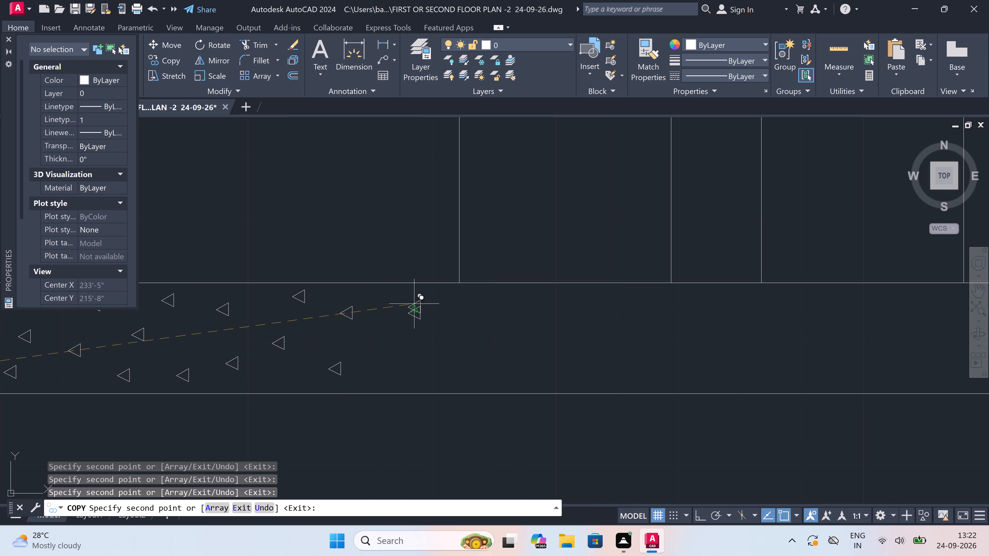
left_click(515, 299)
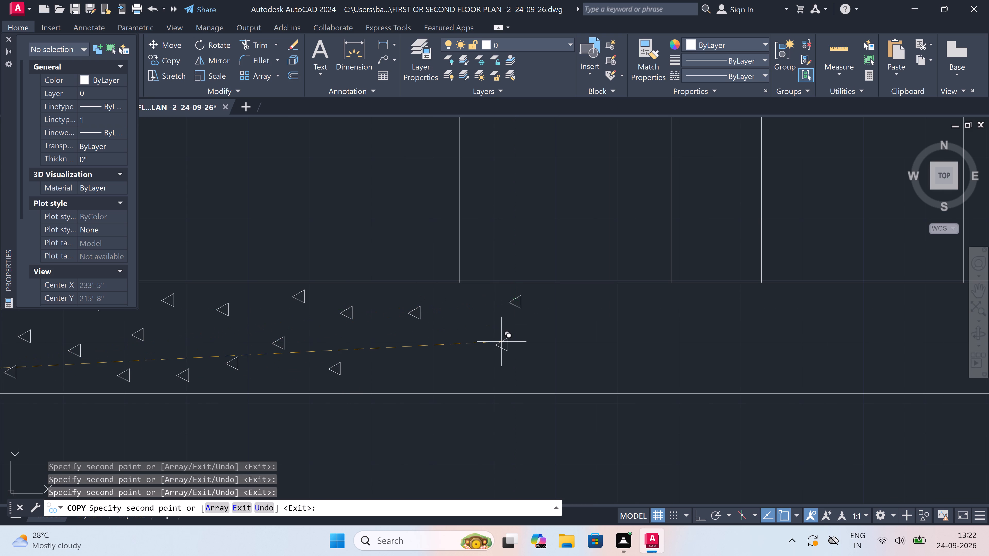
left_click(501, 342)
left_click_drag(433, 360, 430, 367)
Copy the small triangle to ten scattered spots in section A's base strip, from below the left pair's first door to its second door.
scroll(380, 378, "down", 3)
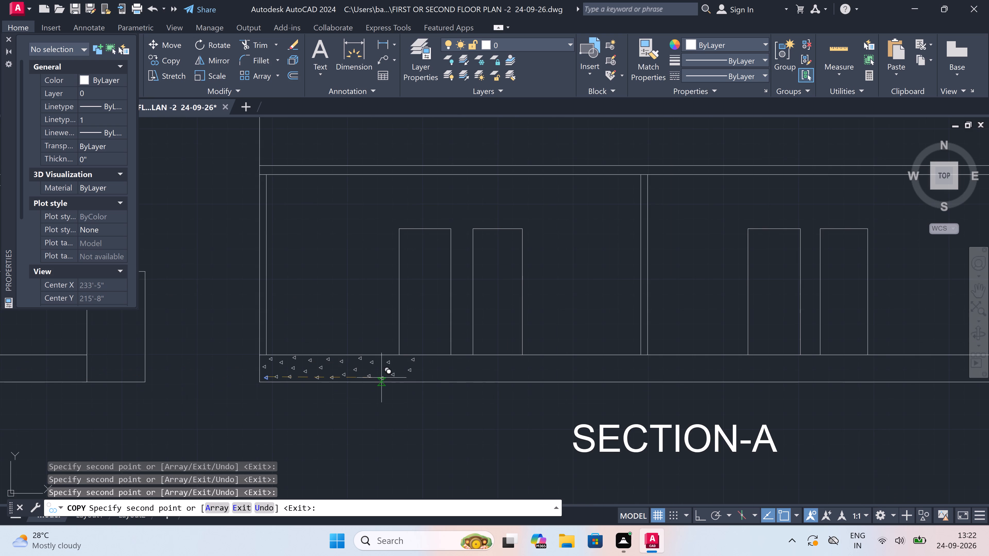
scroll(407, 374, "up", 3)
scroll(449, 381, "up", 2)
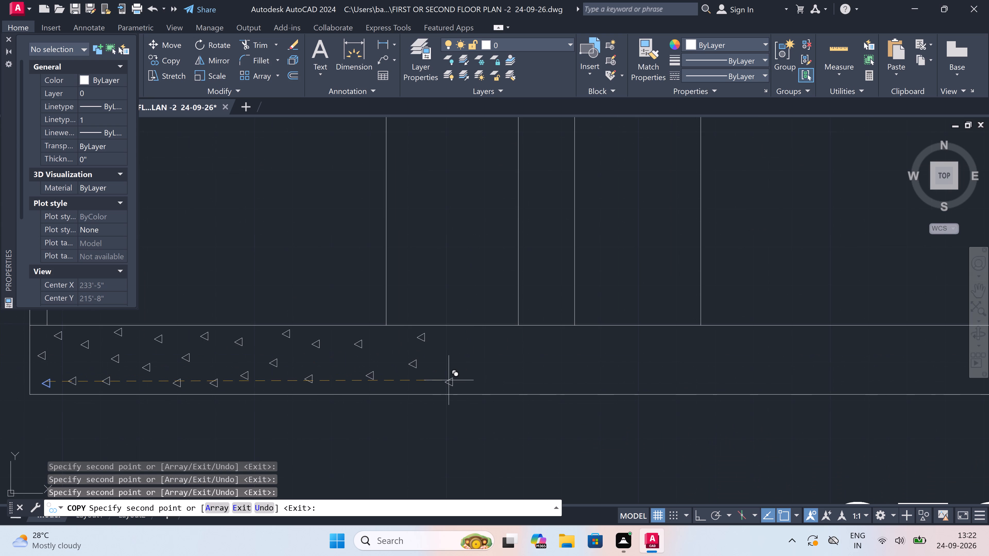
left_click(449, 381)
left_click(454, 283)
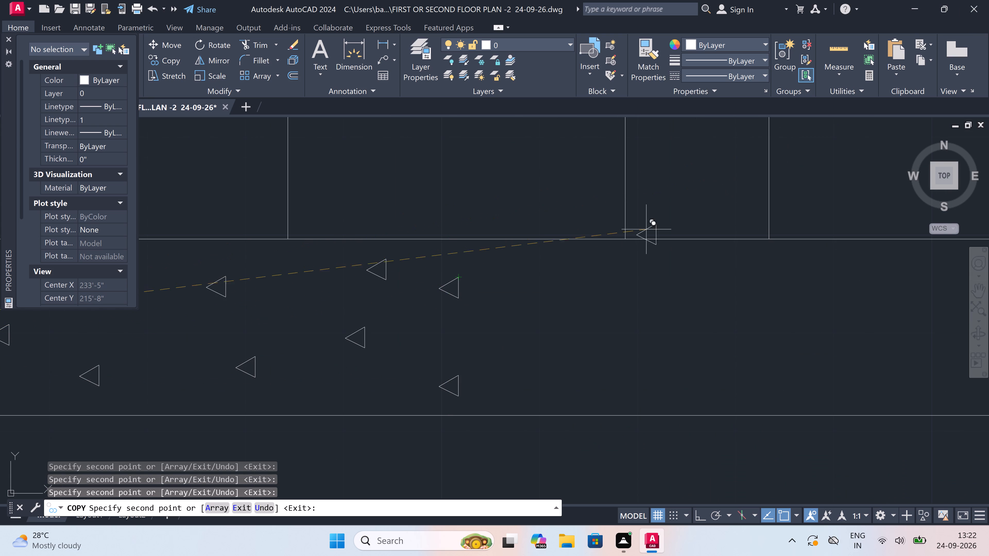
left_click(554, 259)
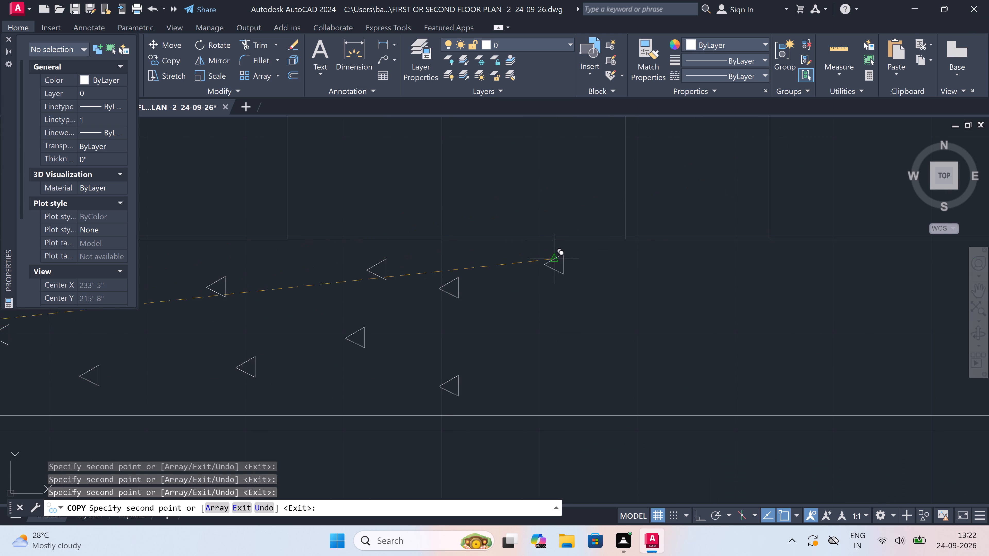
left_click(663, 254)
left_click(816, 257)
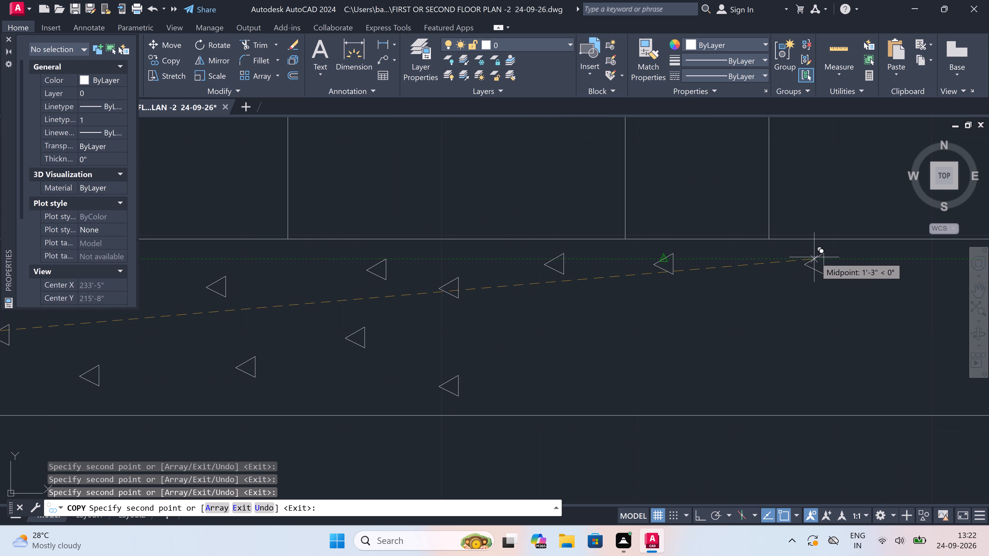
left_click_drag(760, 312, 763, 314)
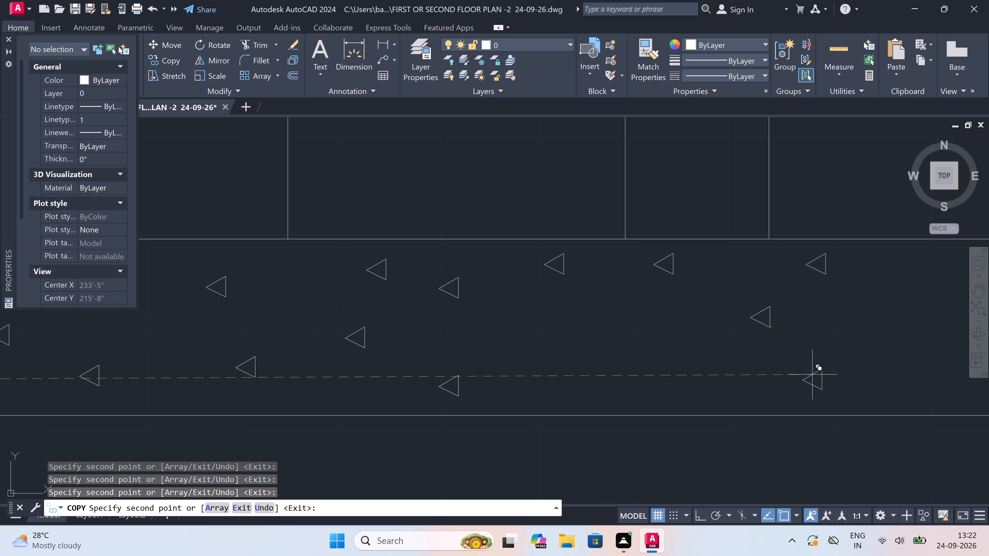
left_click(844, 385)
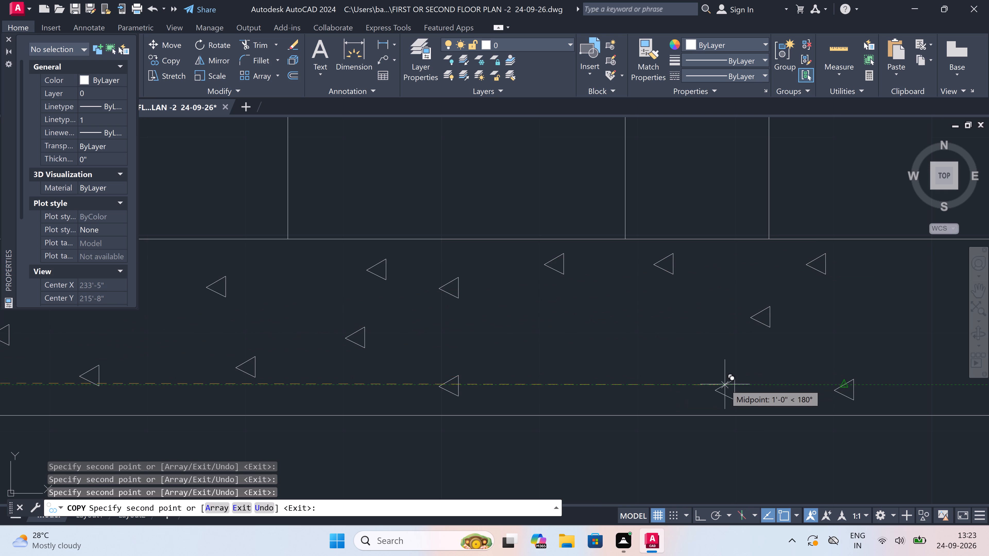
left_click(716, 388)
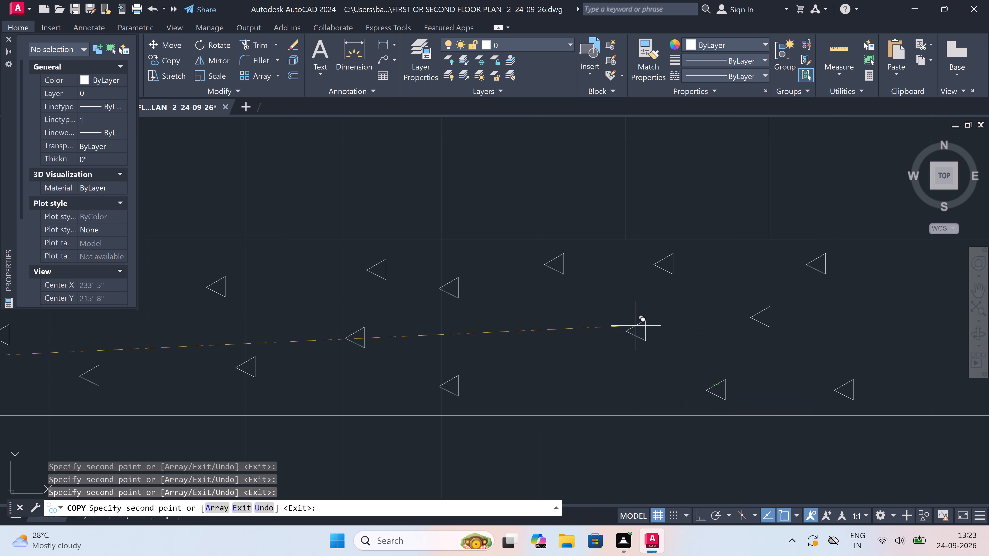
left_click(619, 327)
left_click(539, 362)
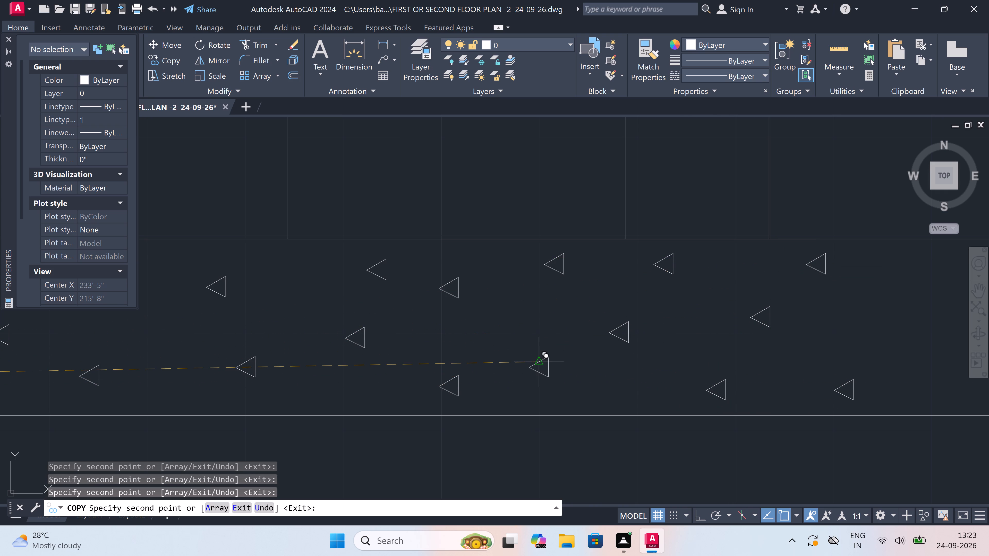
Copy the small triangle to seven scattered spots in section A's base strip, below and just past the left pair's second door.
scroll(411, 307, "down", 4)
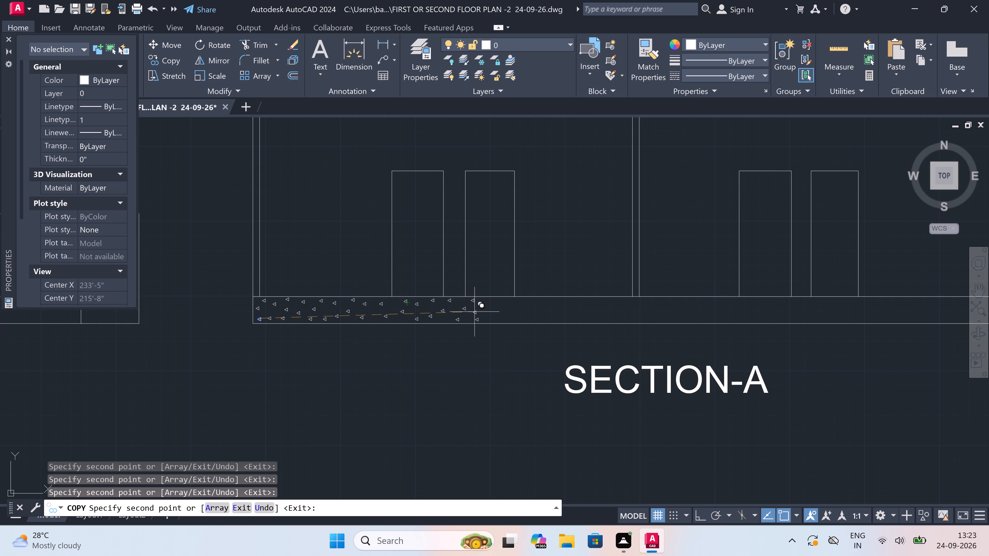
scroll(506, 298, "up", 4)
left_click(477, 314)
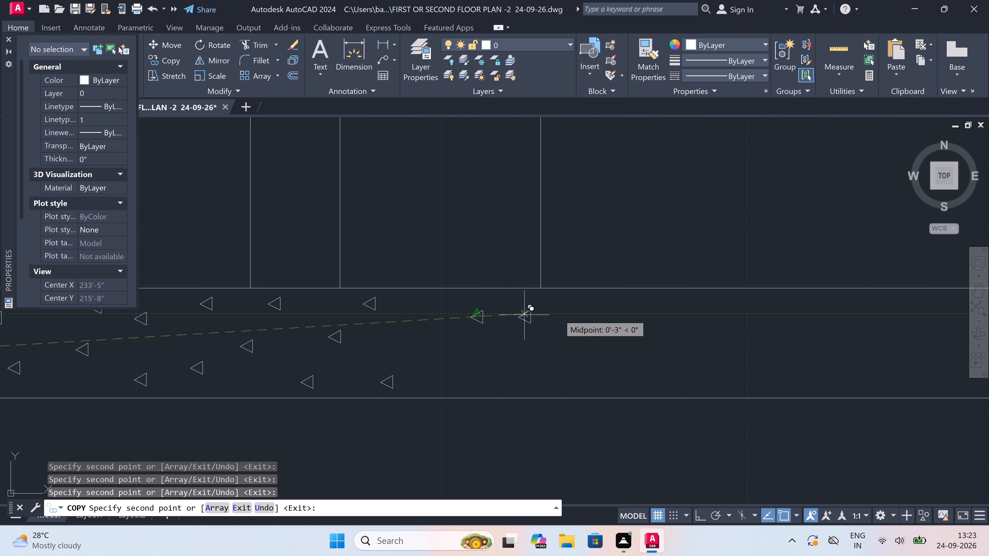
left_click_drag(578, 312, 582, 311)
left_click(764, 308)
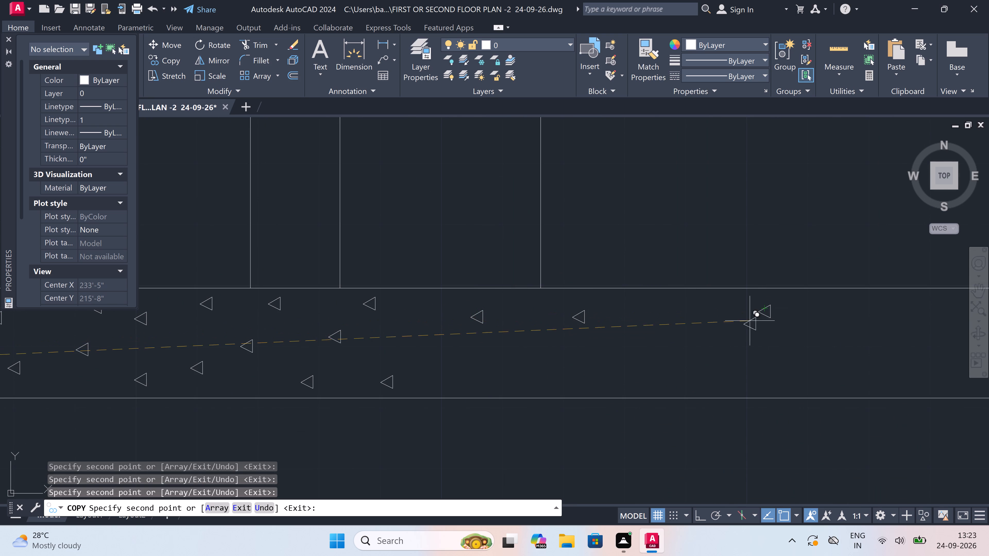
left_click(710, 377)
left_click(532, 366)
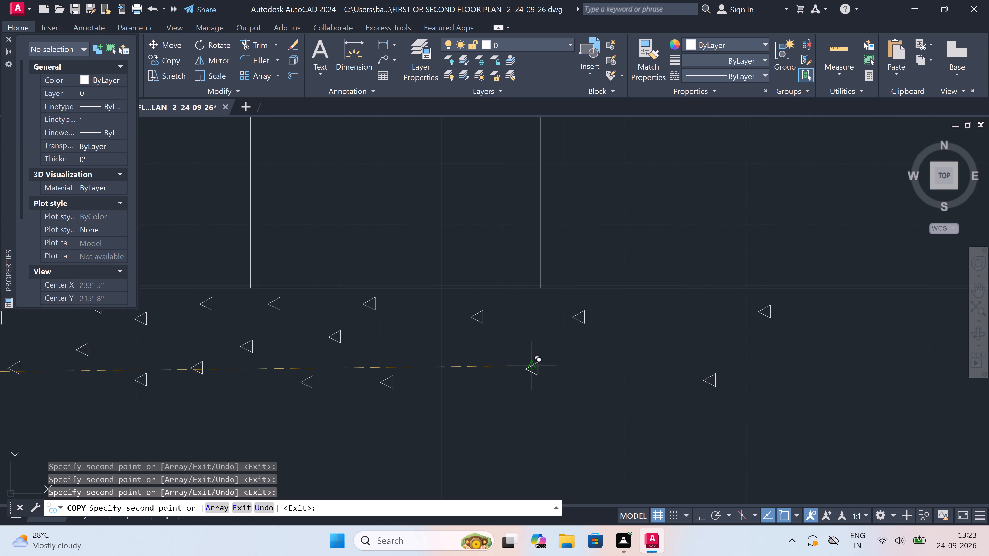
scroll(482, 348, "down", 5)
scroll(492, 346, "up", 4)
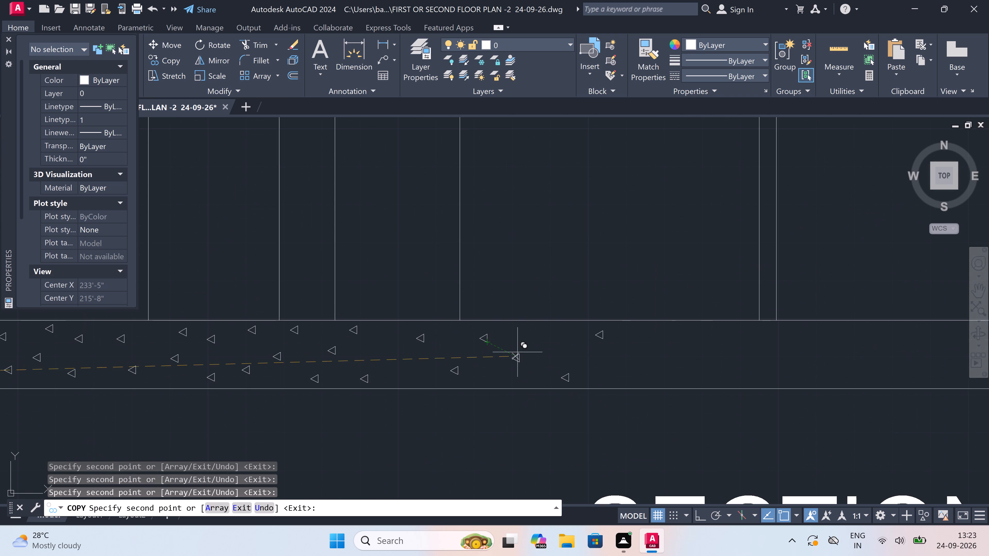
scroll(535, 343, "up", 2)
left_click(535, 341)
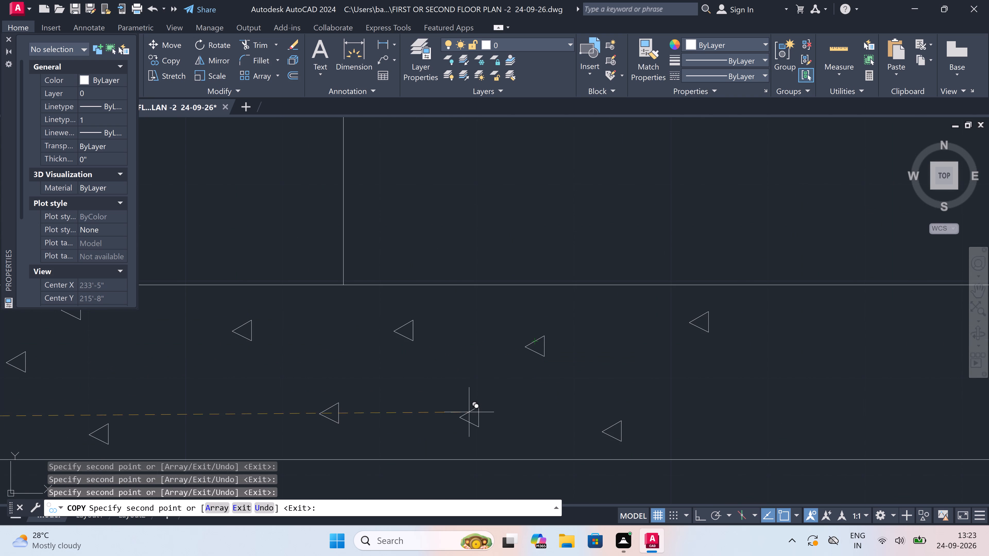
left_click(470, 414)
Copy the small triangle to five scattered spots in section A's base strip, between the left door pair and the middle wall.
scroll(481, 356, "down", 4)
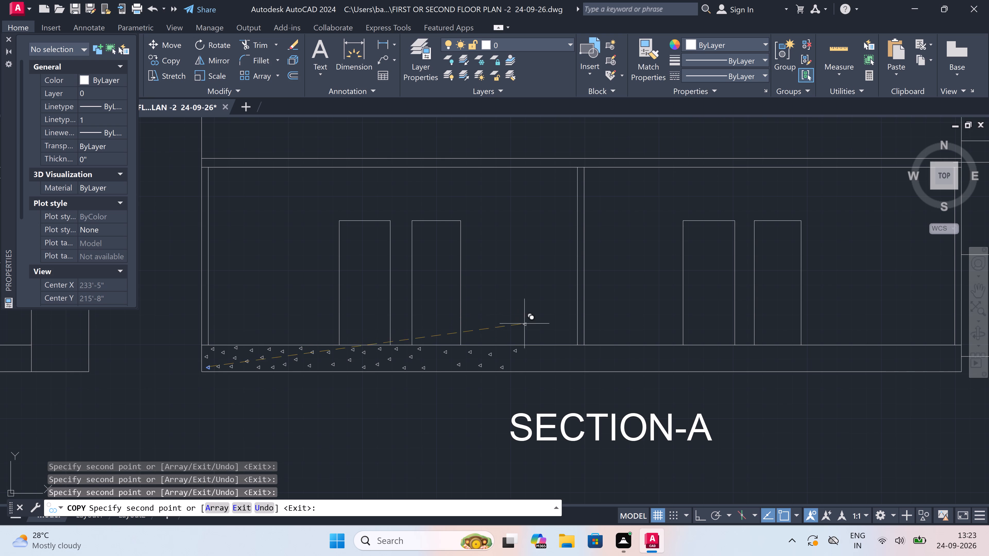
scroll(527, 360, "up", 4)
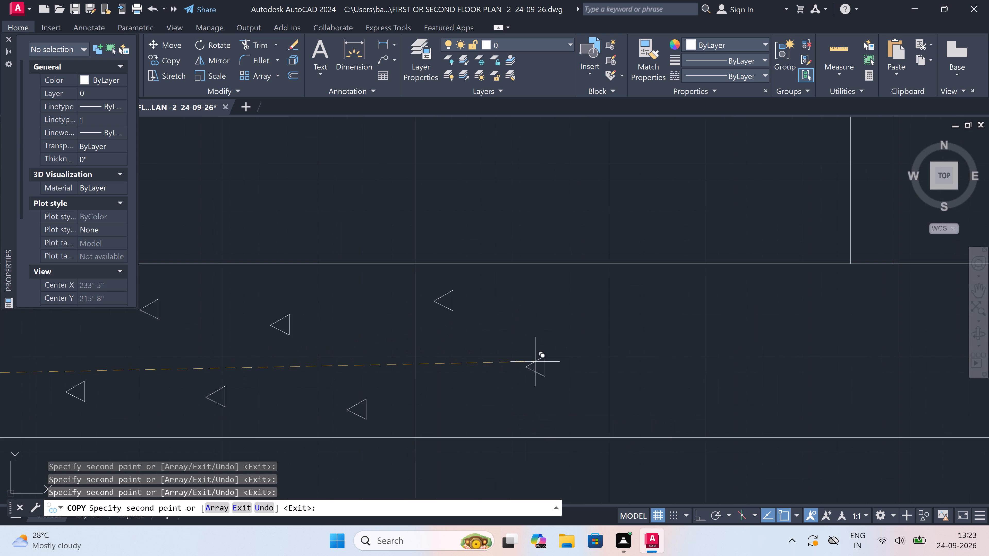
left_click(492, 377)
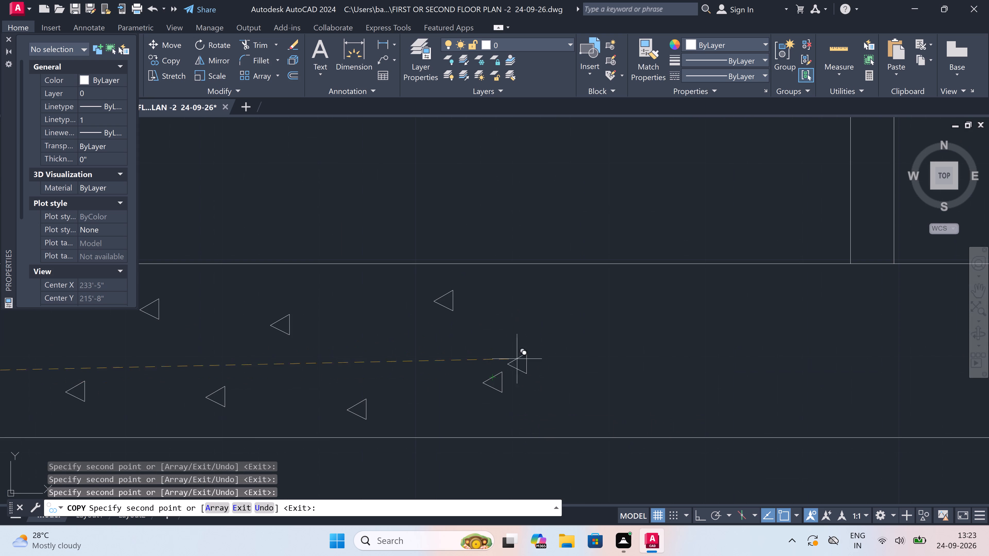
left_click(586, 302)
left_click(758, 286)
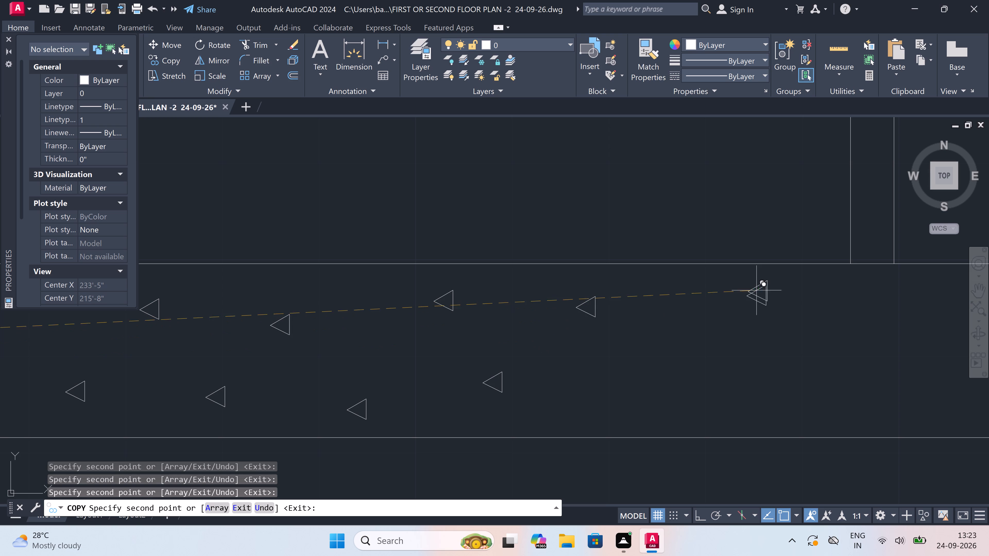
left_click(733, 372)
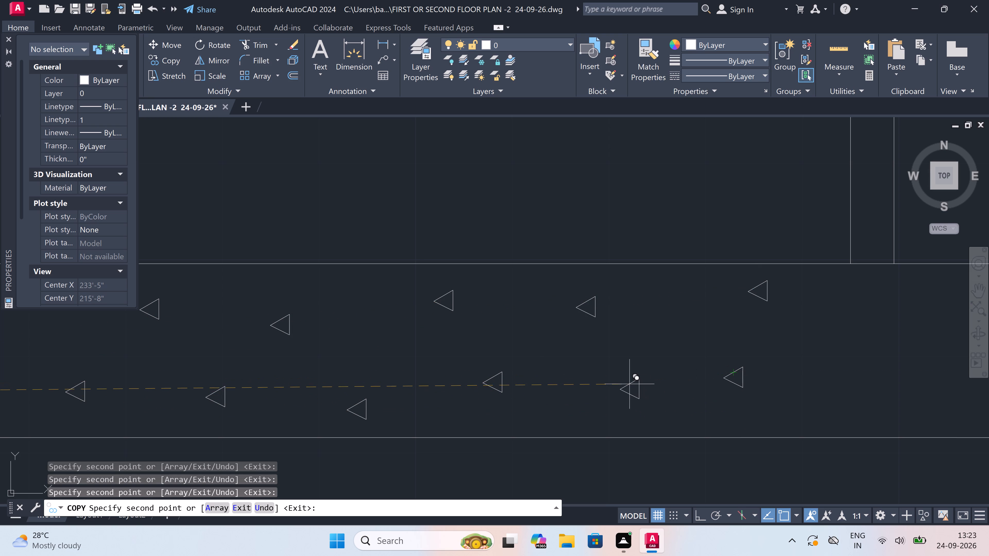
left_click(615, 382)
Copy the small triangle to four scattered spots in section A's base strip, just before, below and just past the middle wall.
scroll(611, 381, "down", 5)
scroll(621, 381, "up", 2)
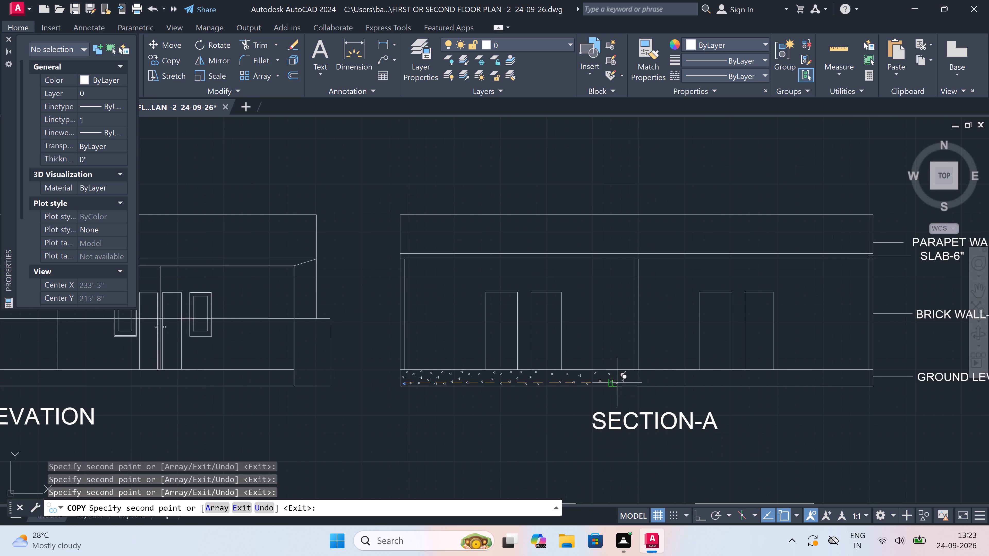
scroll(621, 381, "up", 2)
scroll(680, 380, "up", 2)
left_click_drag(715, 413, 720, 404)
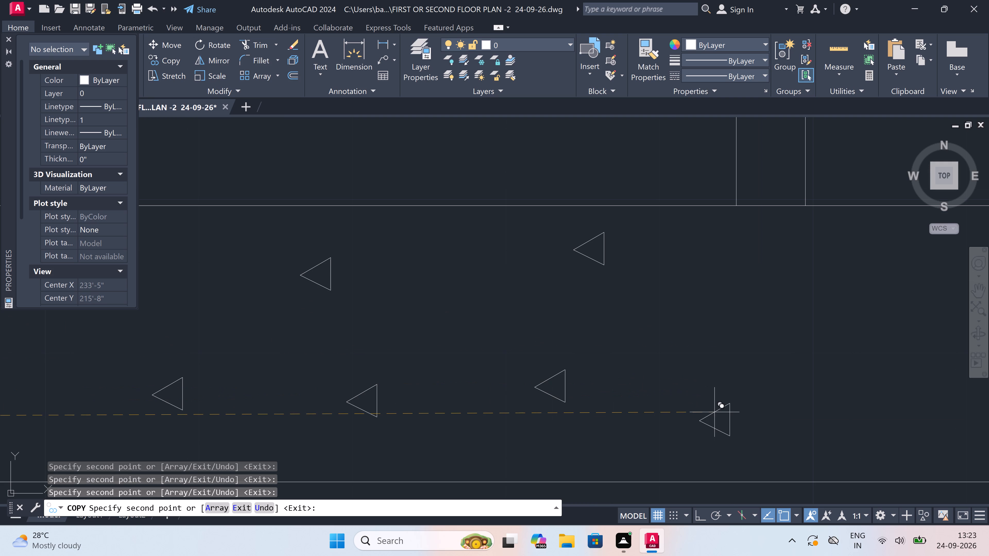
left_click(735, 259)
left_click(872, 227)
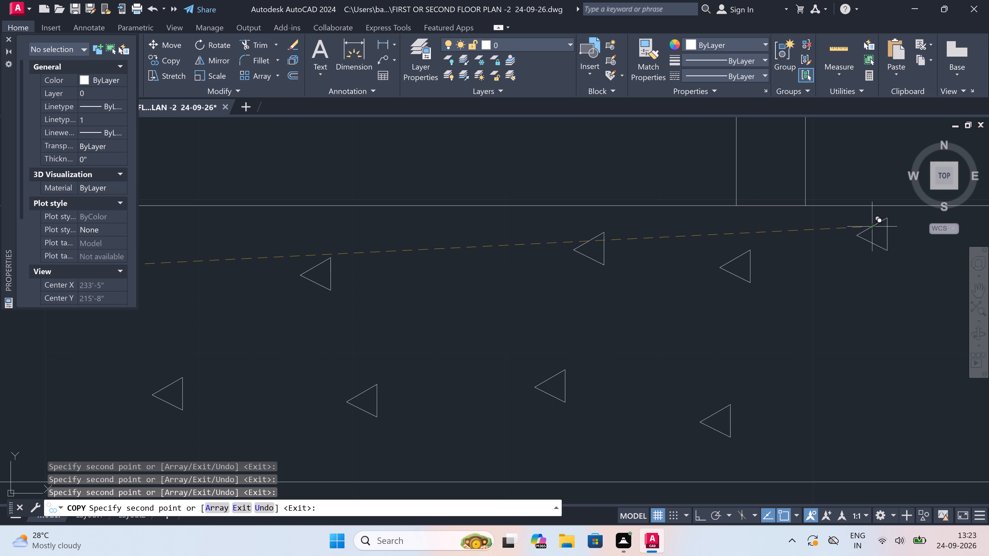
left_click_drag(880, 388, 877, 388)
Copy the small triangle to eight spots in two loose rows in section A's base strip, between the middle wall and the right door pair.
scroll(573, 317, "down", 6)
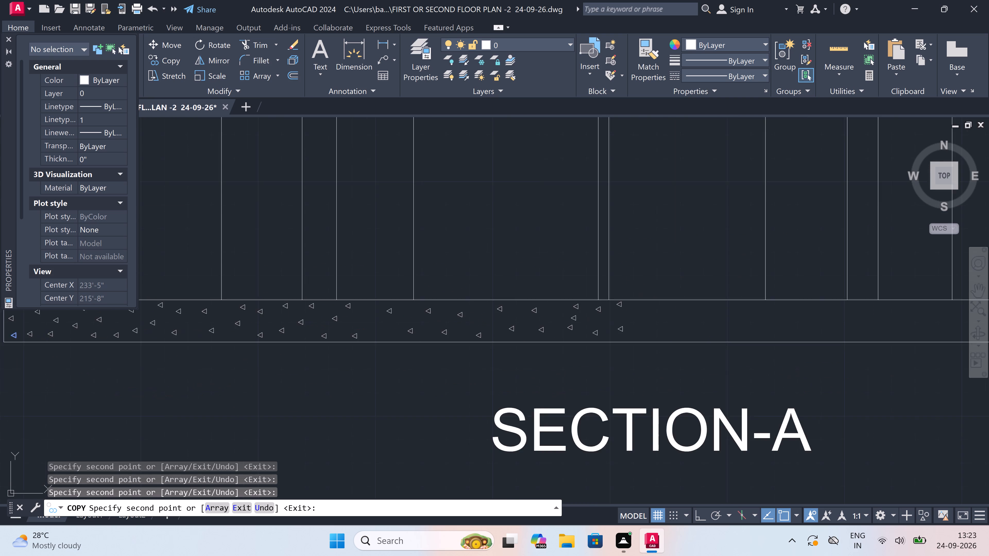
scroll(573, 314, "down", 2)
scroll(610, 315, "up", 4)
scroll(577, 311, "up", 3)
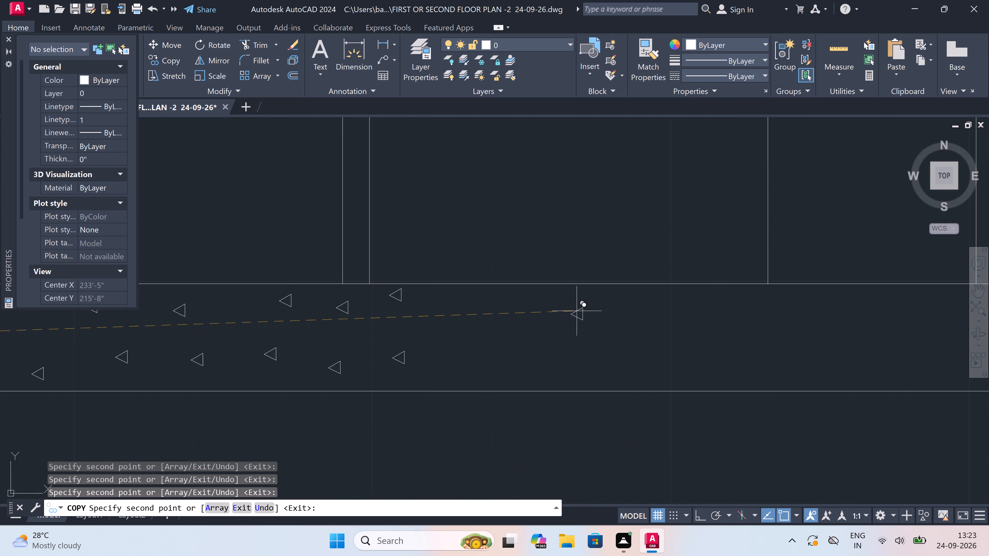
left_click_drag(403, 307, 413, 307)
left_click(550, 300)
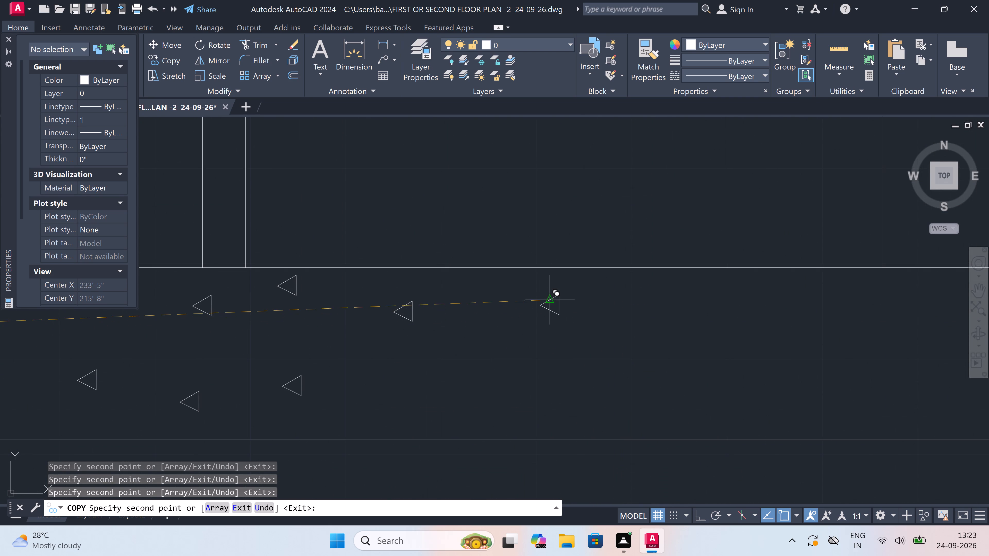
left_click(702, 306)
left_click(837, 301)
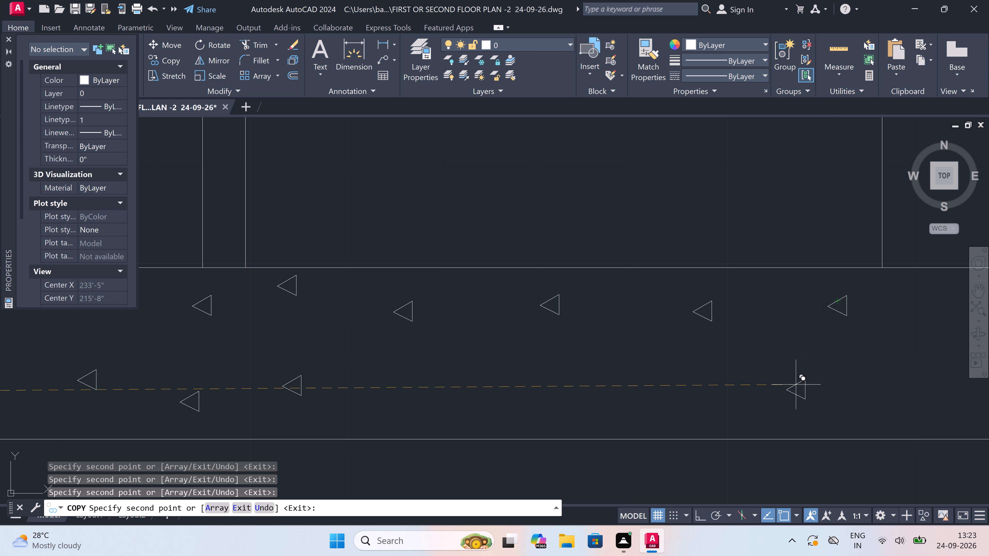
left_click(785, 395)
left_click(624, 387)
left_click(503, 377)
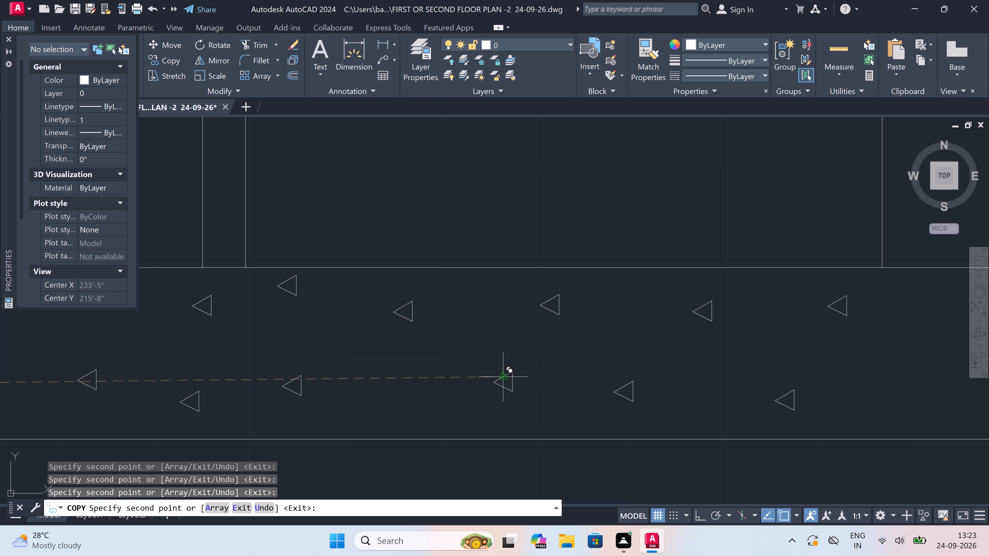
left_click(408, 402)
Copy the small triangle to seven scattered spots in section A's base strip, below the right pair's first door.
scroll(405, 398, "down", 4)
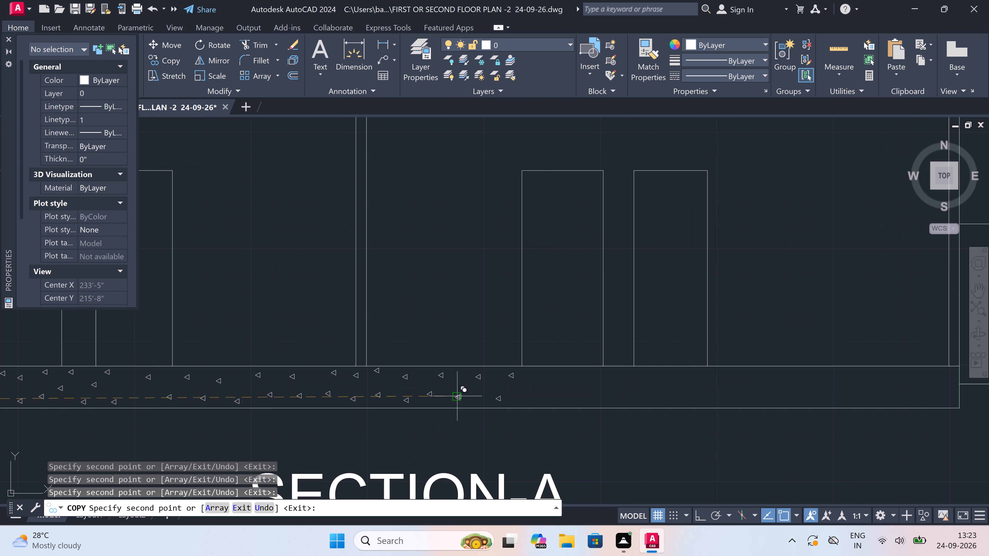
scroll(532, 395, "up", 4)
left_click(515, 414)
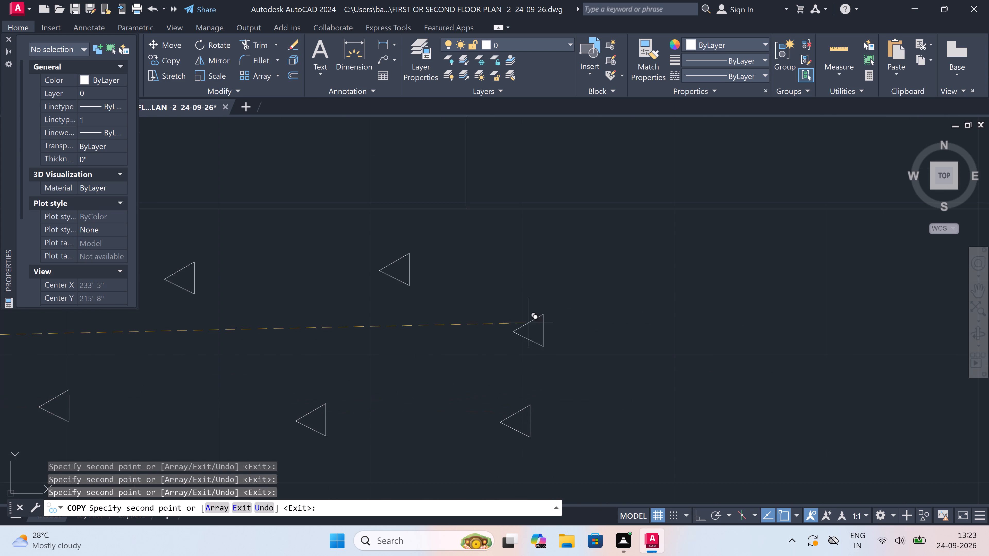
left_click(539, 271)
left_click(689, 242)
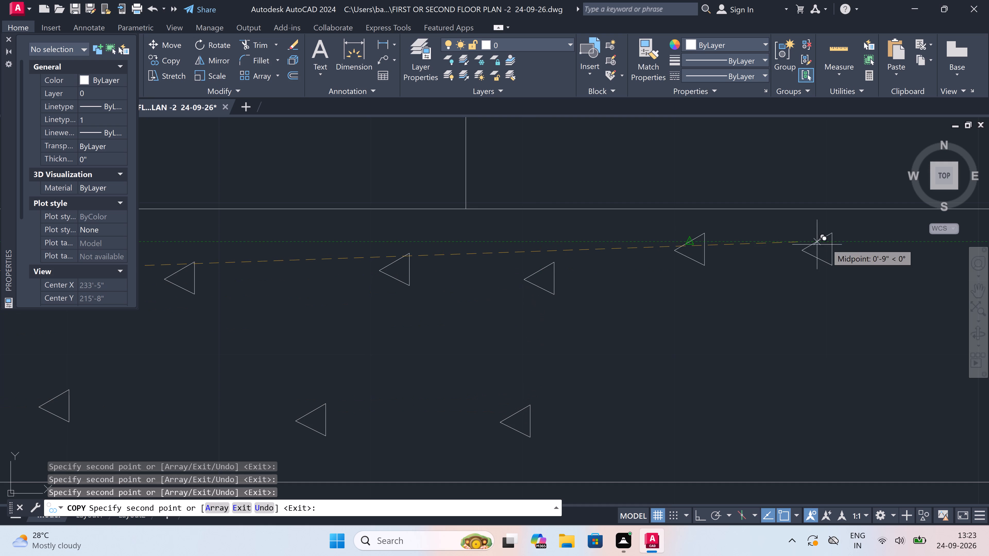
left_click(831, 243)
left_click(864, 361)
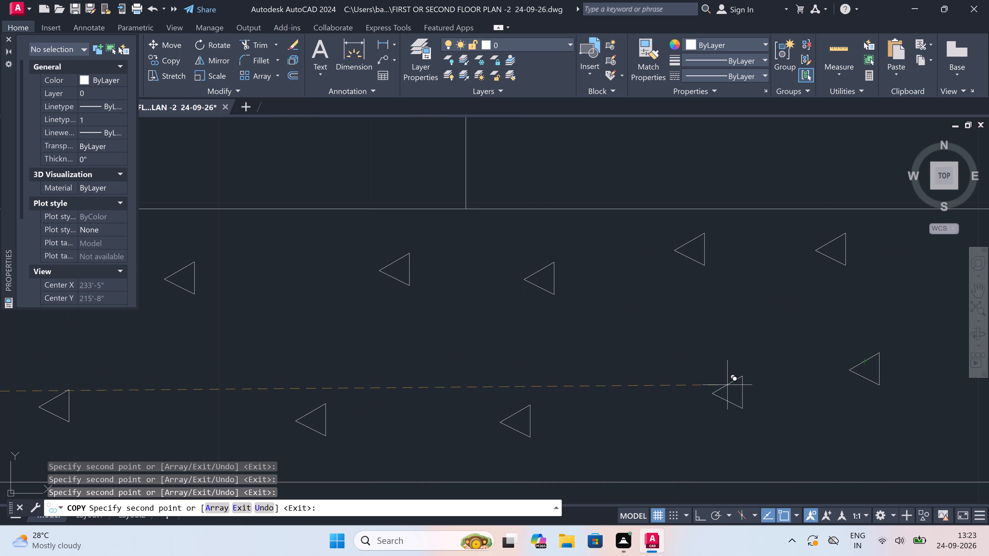
left_click_drag(773, 412, 772, 408)
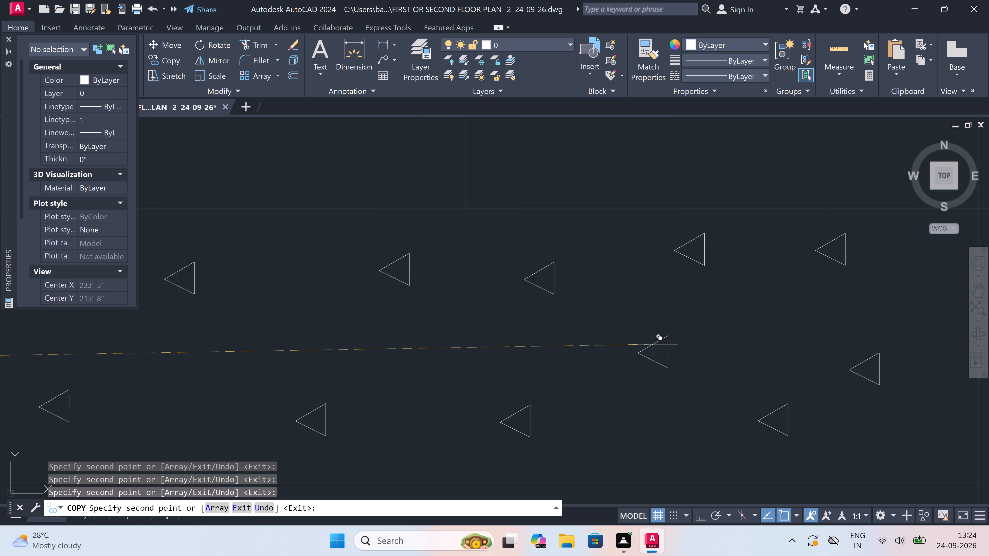
left_click(653, 344)
Copy the small triangle to eight scattered spots in section A's base strip, from the right pair's first door edge to below its second door.
scroll(510, 371, "down", 6)
scroll(542, 376, "up", 4)
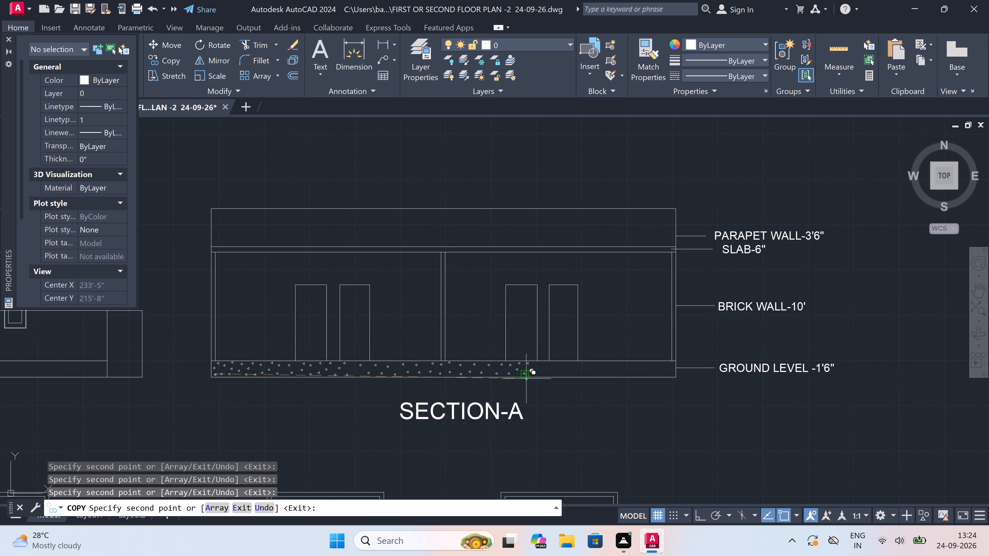
scroll(515, 367, "up", 2)
left_click(515, 368)
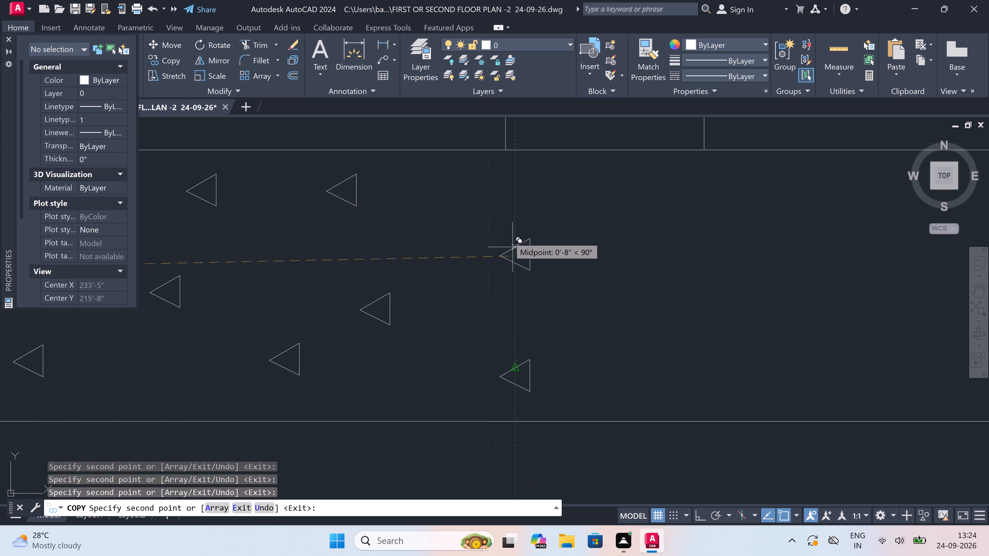
left_click(470, 202)
left_click(617, 181)
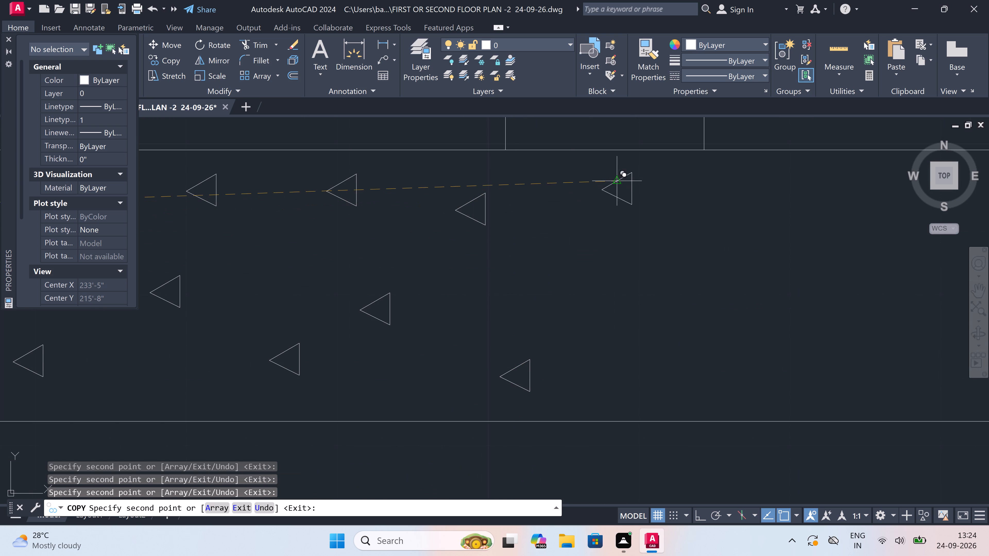
left_click(820, 175)
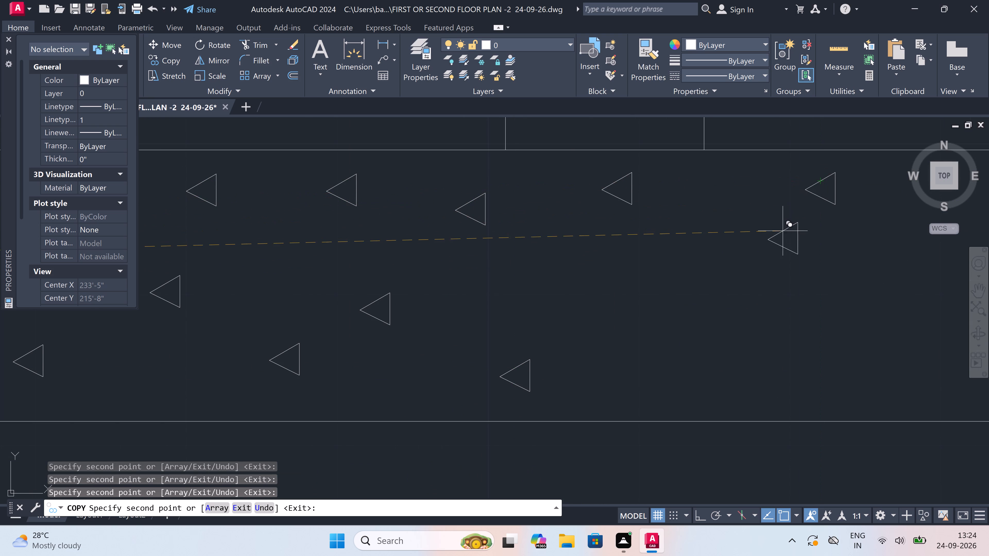
left_click(783, 231)
left_click(850, 369)
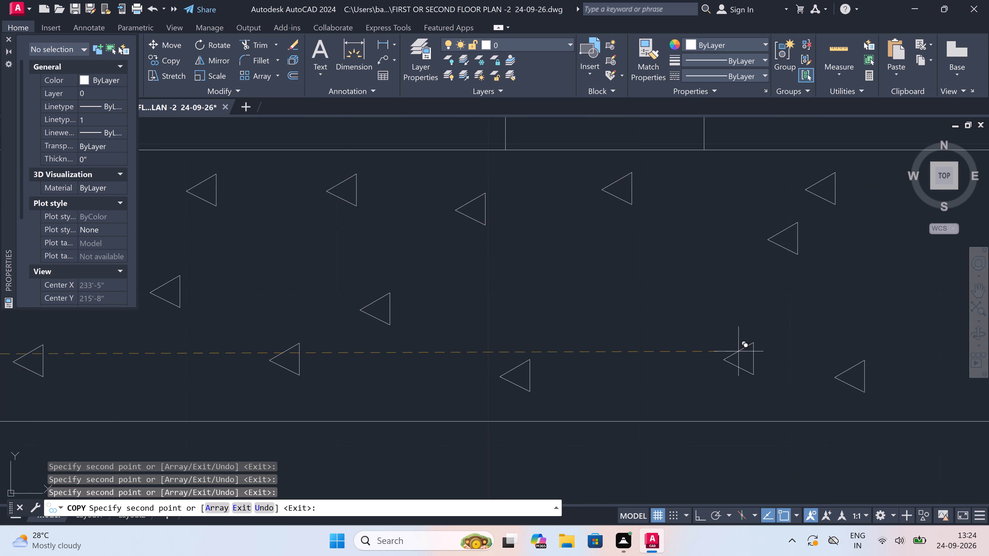
left_click_drag(698, 366, 695, 361)
left_click(621, 279)
Copy the small triangle to eleven scattered spots in section A's base strip, from below the right pair's second door to well past it.
scroll(433, 286, "down", 3)
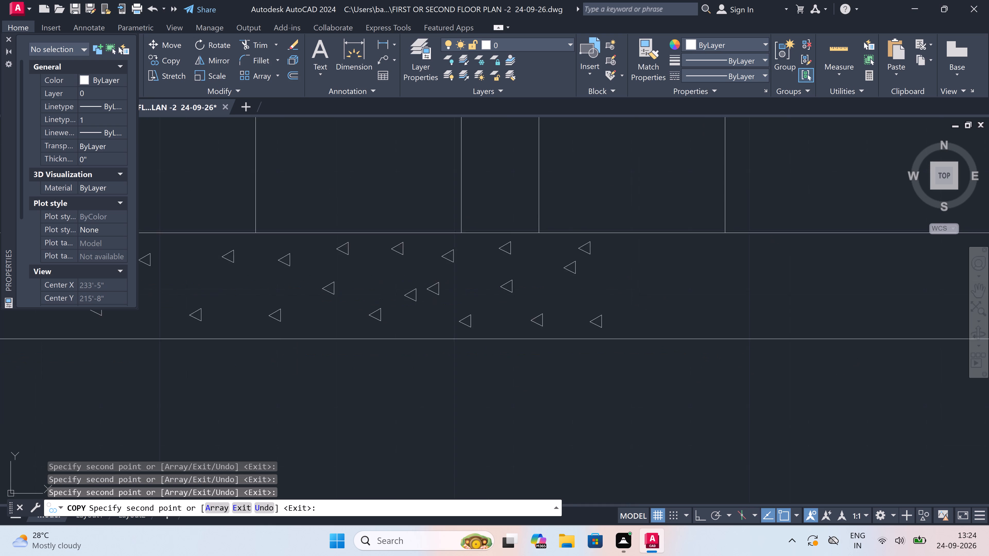
scroll(433, 286, "down", 2)
scroll(454, 285, "up", 3)
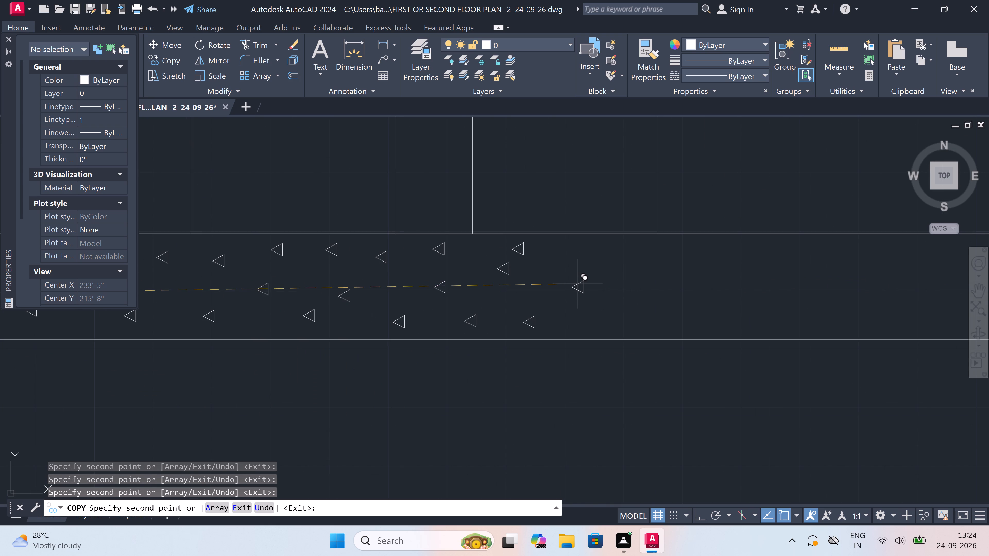
left_click(563, 289)
left_click(620, 248)
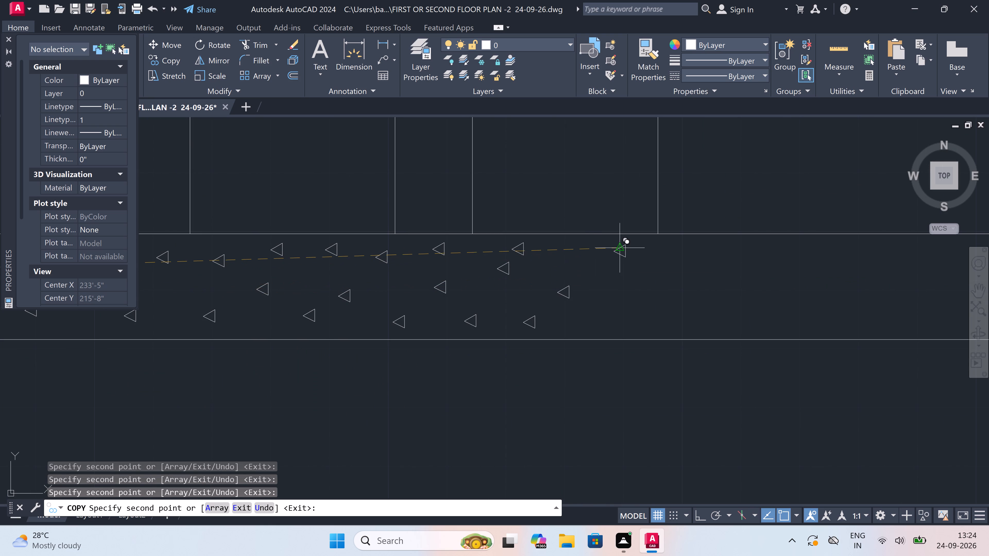
left_click(736, 250)
left_click(676, 259)
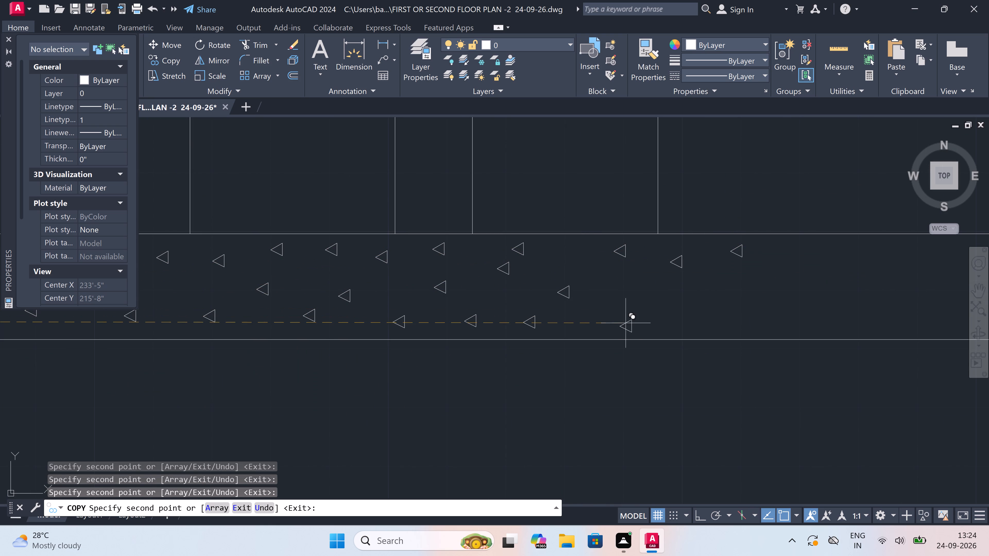
left_click(622, 323)
left_click(682, 312)
left_click(772, 315)
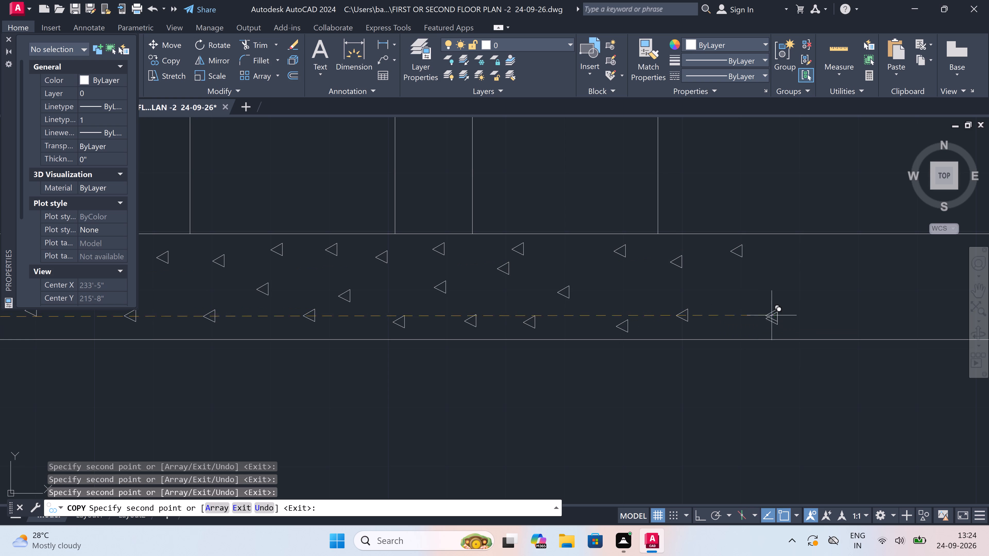
left_click(802, 245)
left_click(865, 251)
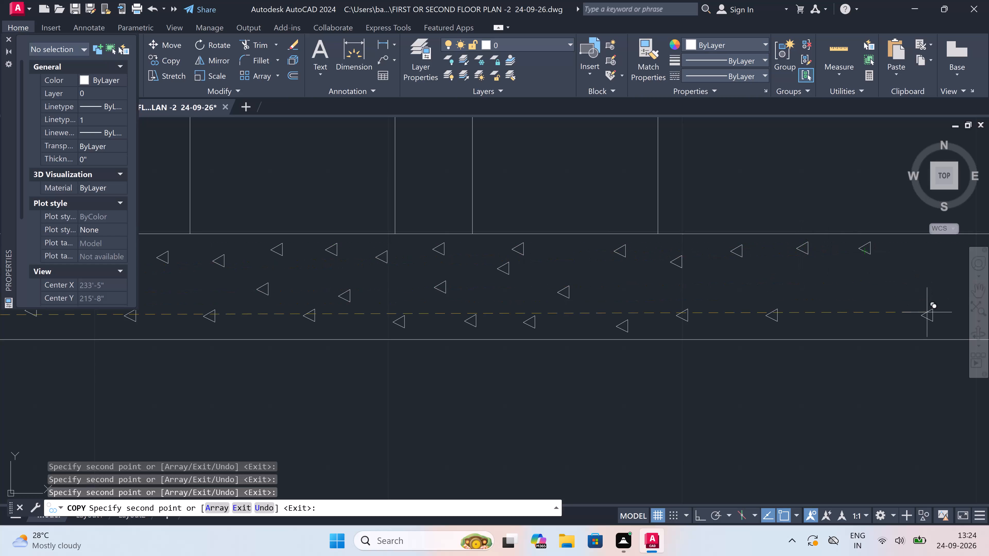
left_click(927, 311)
left_click(835, 317)
Copy the small triangle to five further spots in section A's base strip, continuing from the right door pair toward the right end wall.
scroll(690, 308, "down", 5)
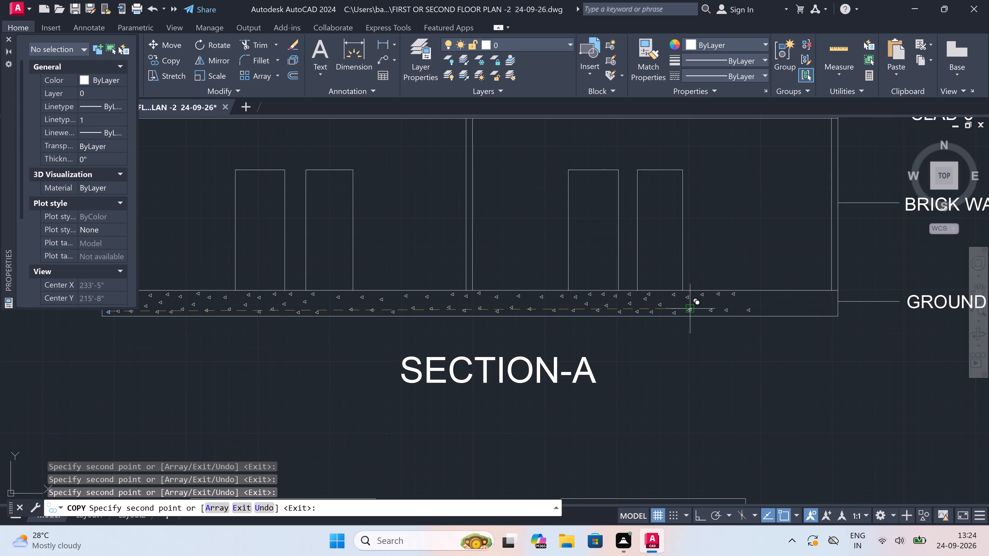
scroll(779, 296, "up", 4)
left_click(605, 290)
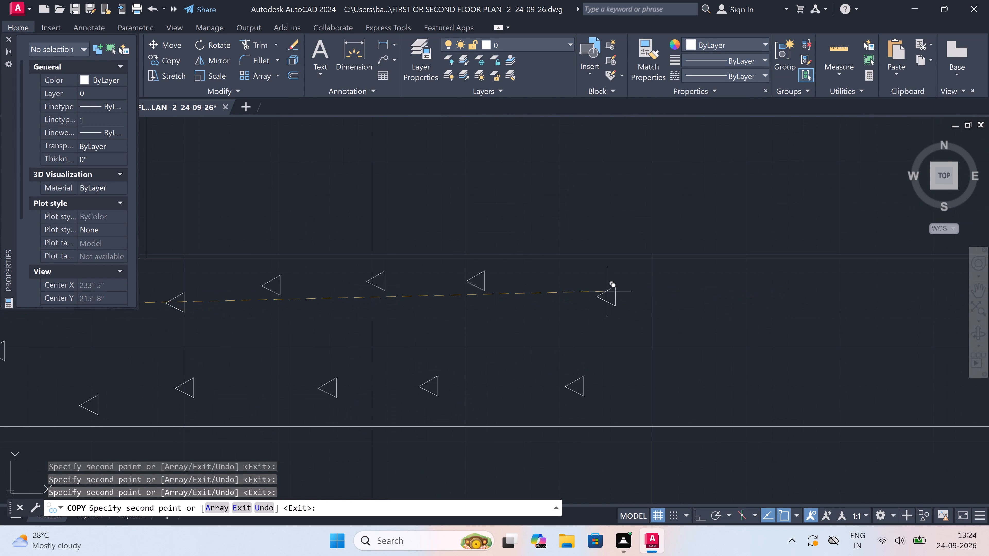
left_click(686, 274)
left_click(834, 277)
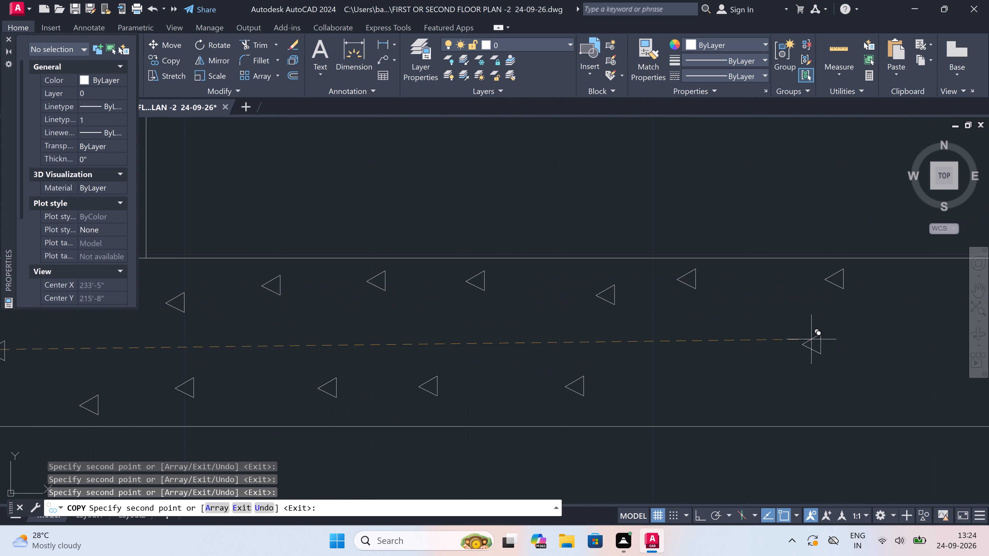
left_click(812, 348)
left_click(705, 373)
Copy the small triangle to eight scattered spots in section A's base strip, filling the remaining area up to the right end wall.
scroll(559, 359, "down", 5)
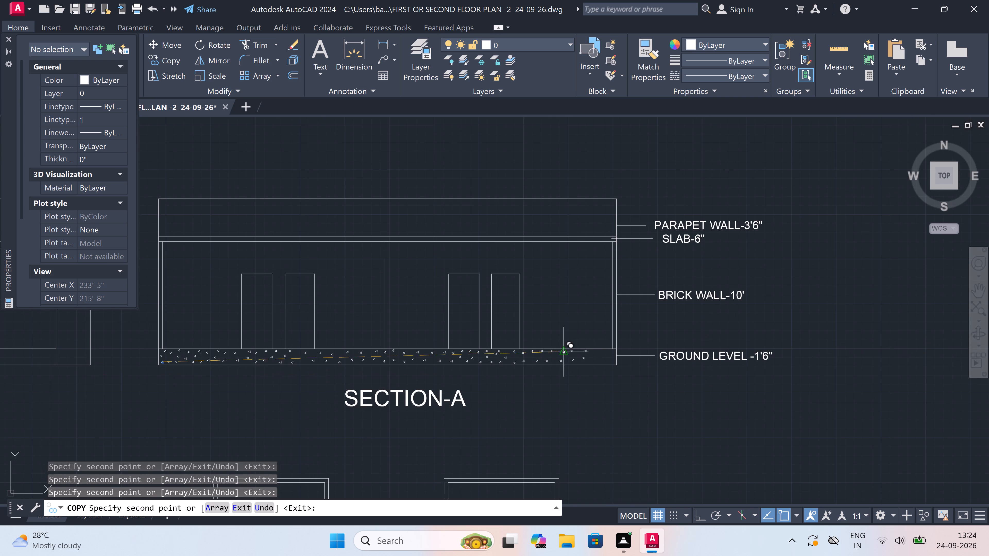
scroll(617, 352, "up", 4)
scroll(483, 395, "up", 2)
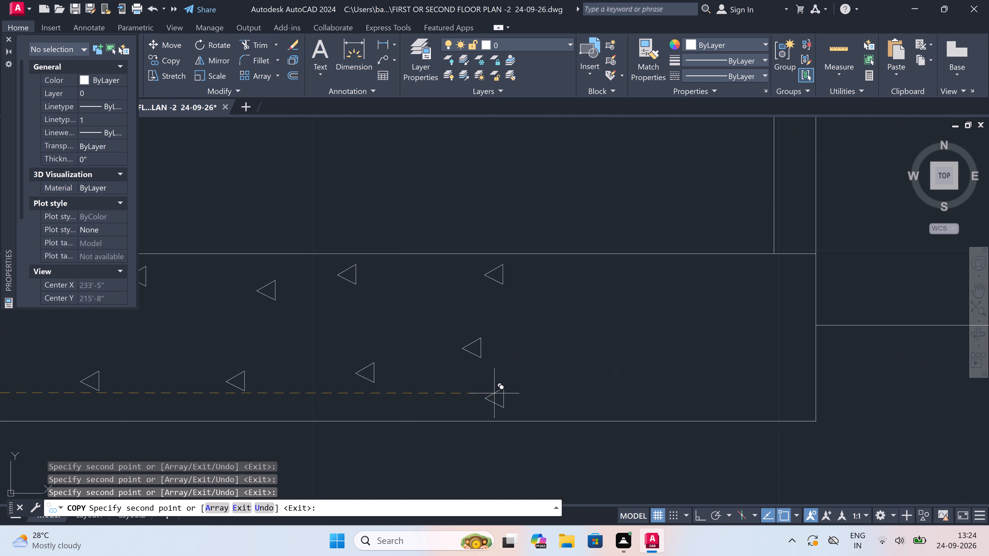
left_click_drag(534, 389, 540, 384)
left_click_drag(549, 305, 552, 304)
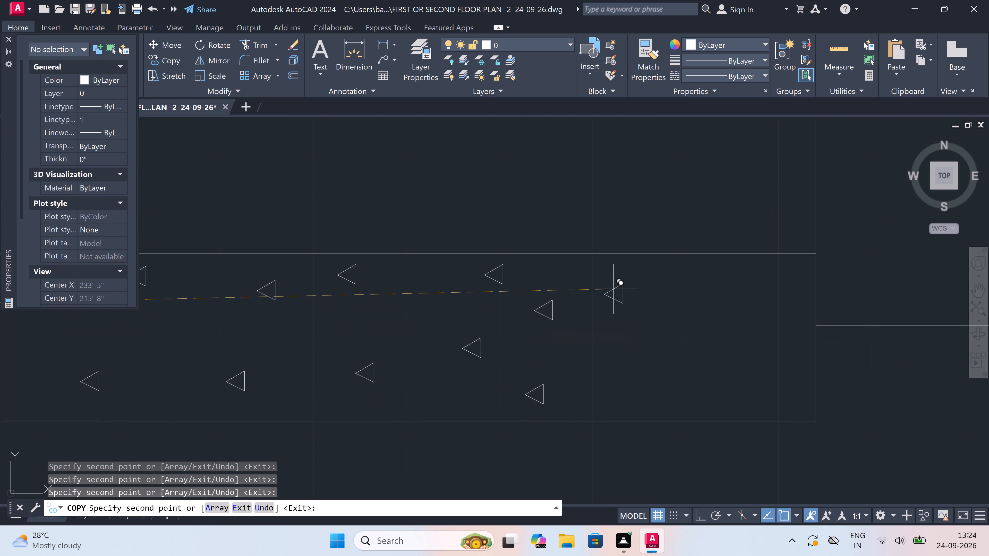
left_click_drag(624, 285, 635, 285)
left_click(771, 283)
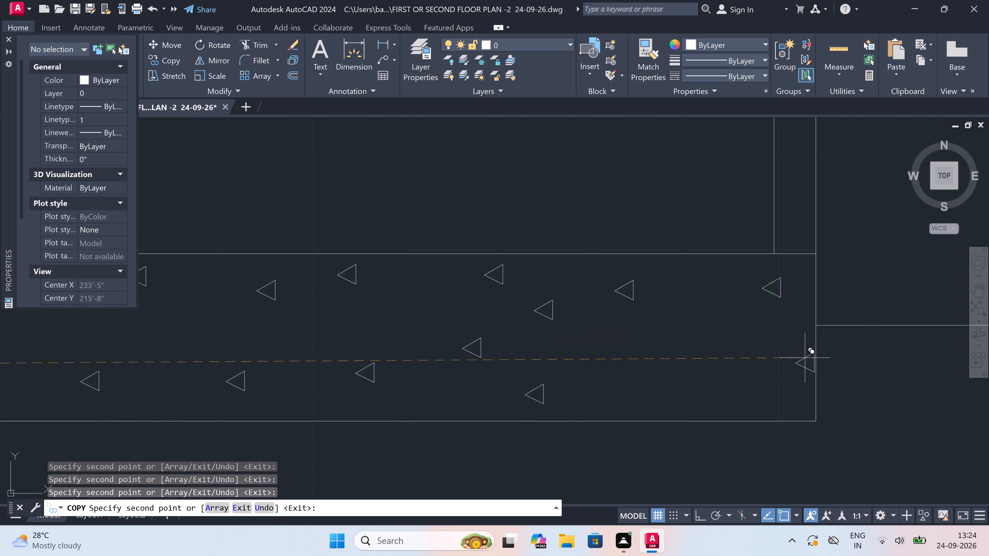
left_click(792, 374)
left_click(739, 333)
left_click(675, 379)
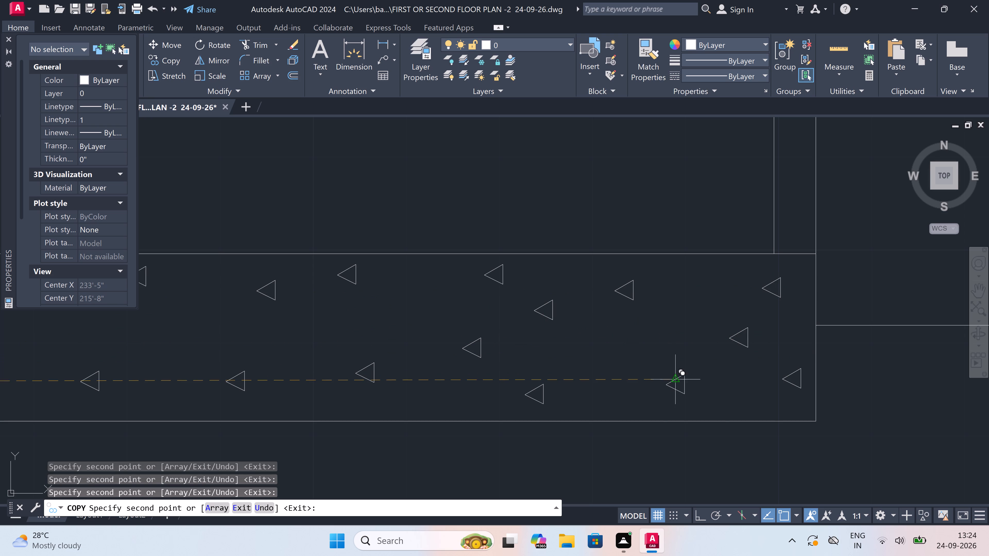
left_click(629, 345)
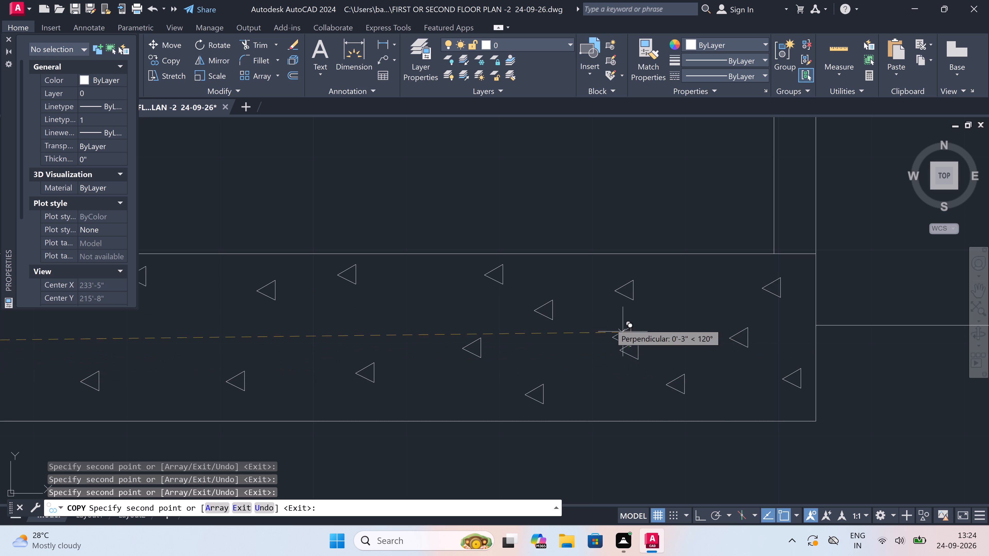
key("Escape")
Draw a vertical line between section A's left pair of doors, from the base strip's top edge to the slab's underside, with Ortho on.
scroll(586, 303, "down", 8)
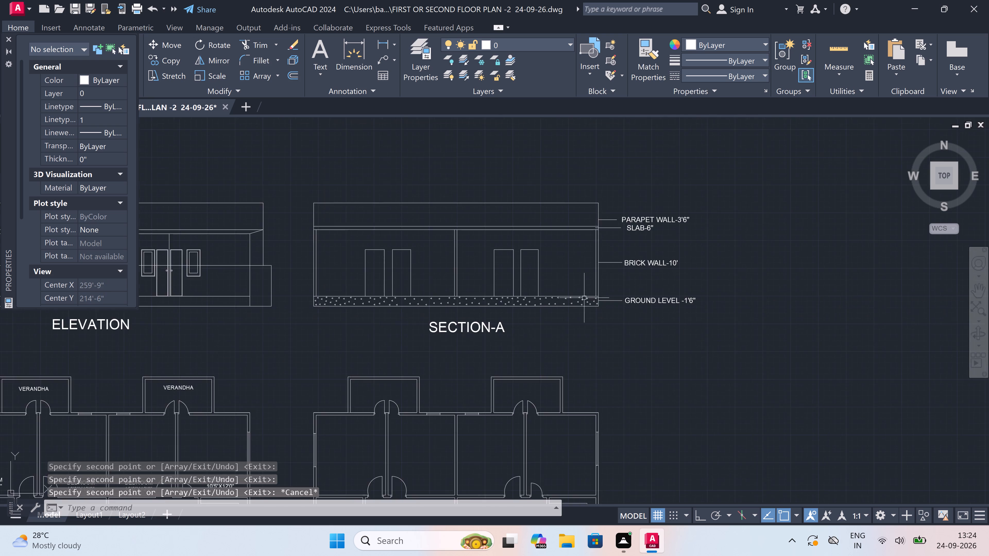
scroll(504, 276, "up", 3)
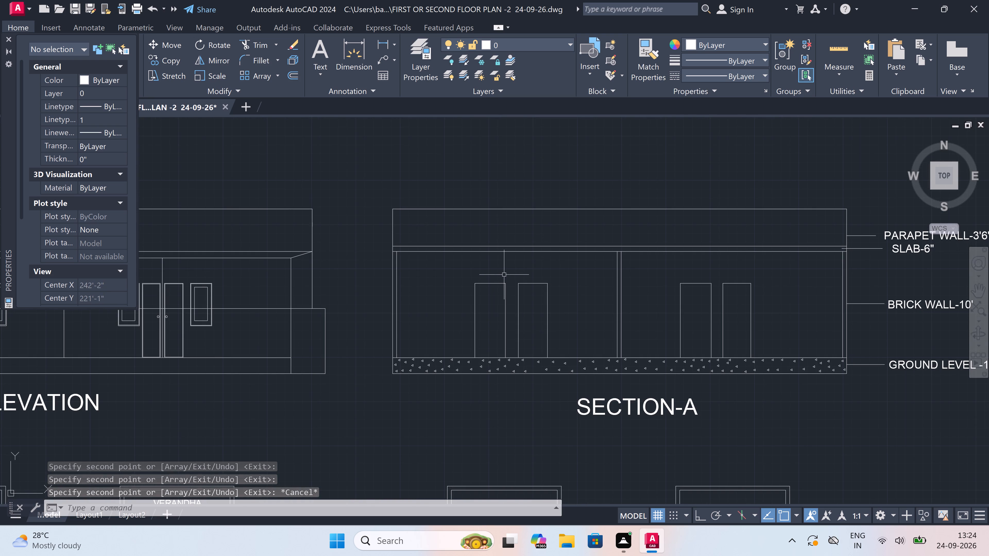
scroll(504, 275, "down", 2)
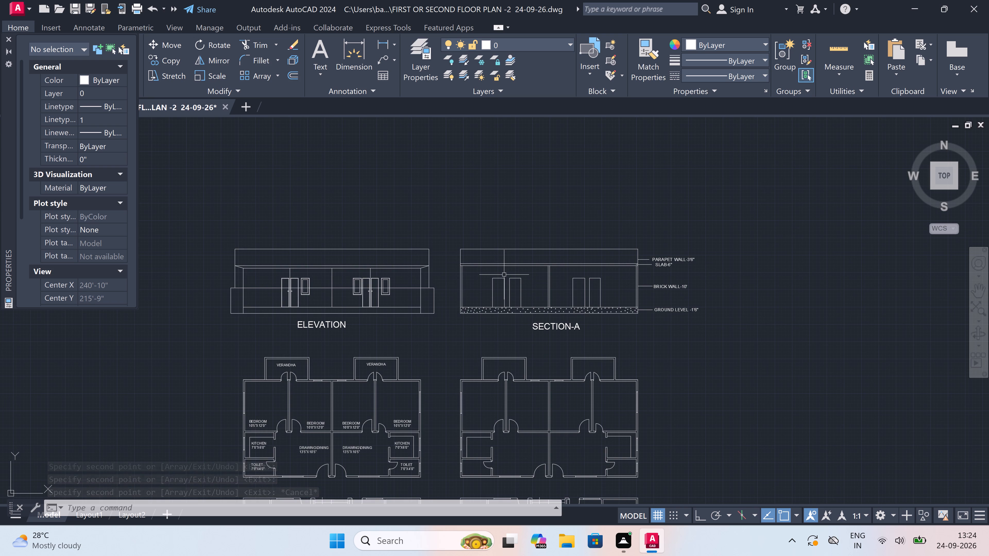
scroll(504, 275, "up", 3)
key("l")
key("space")
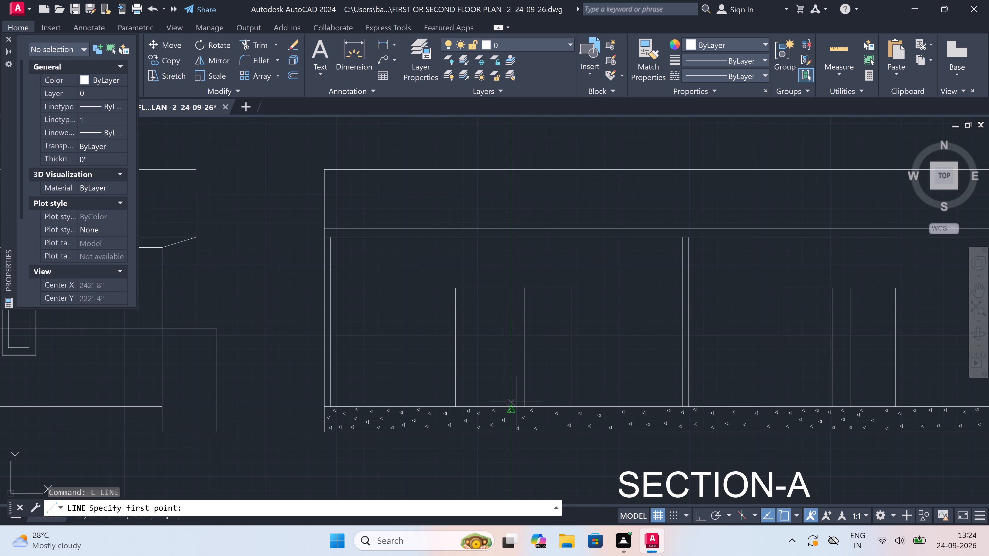
scroll(514, 404, "up", 3)
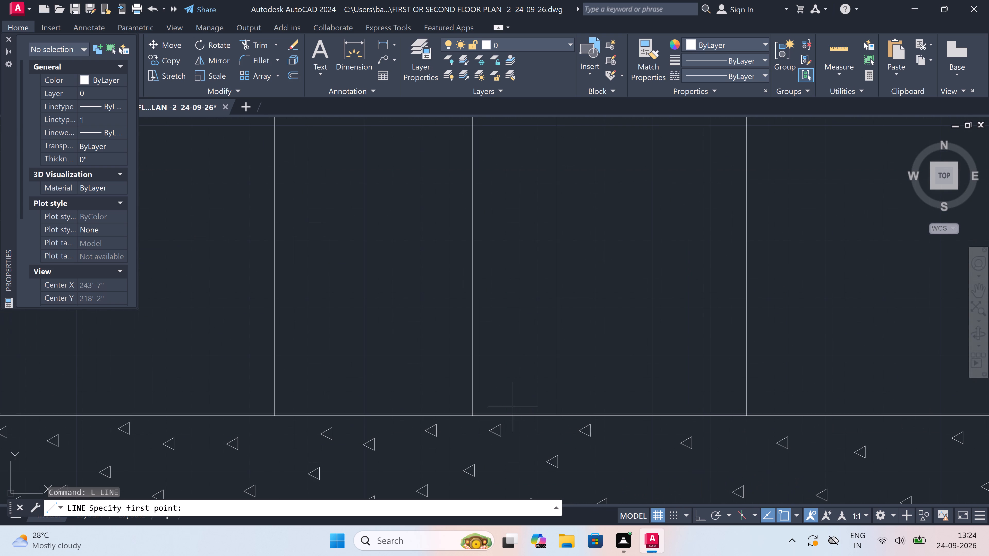
left_click_drag(514, 415, 514, 412)
scroll(539, 279, "down", 3)
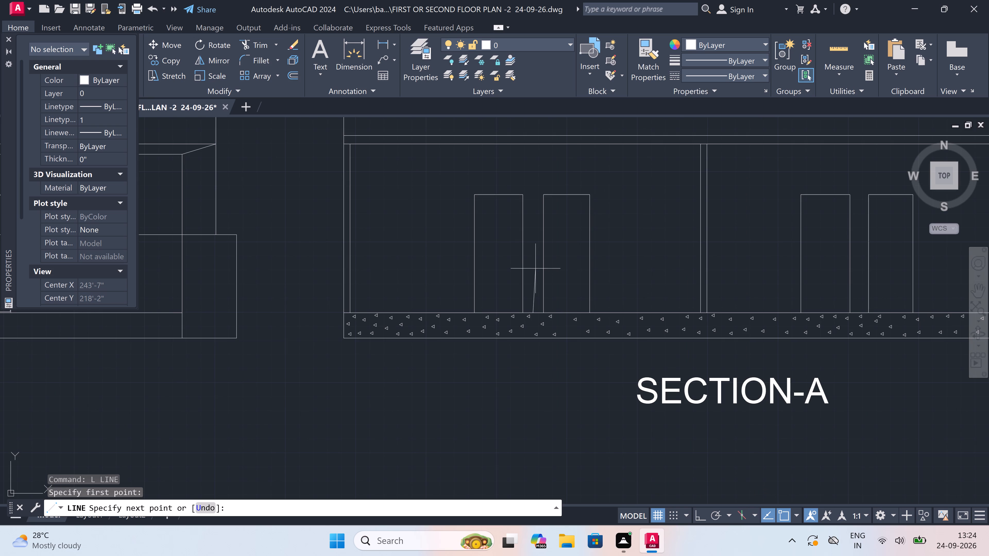
key("F8")
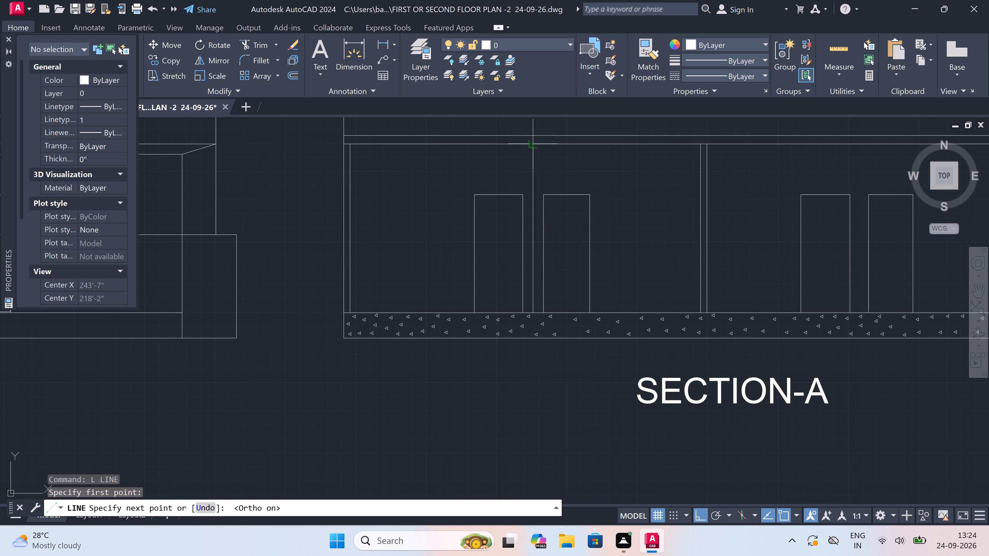
left_click(533, 145)
key("Escape")
Draw a vertical line between section A's right pair of doors, from the base strip's top edge to the slab's underside.
scroll(533, 144, "down", 3)
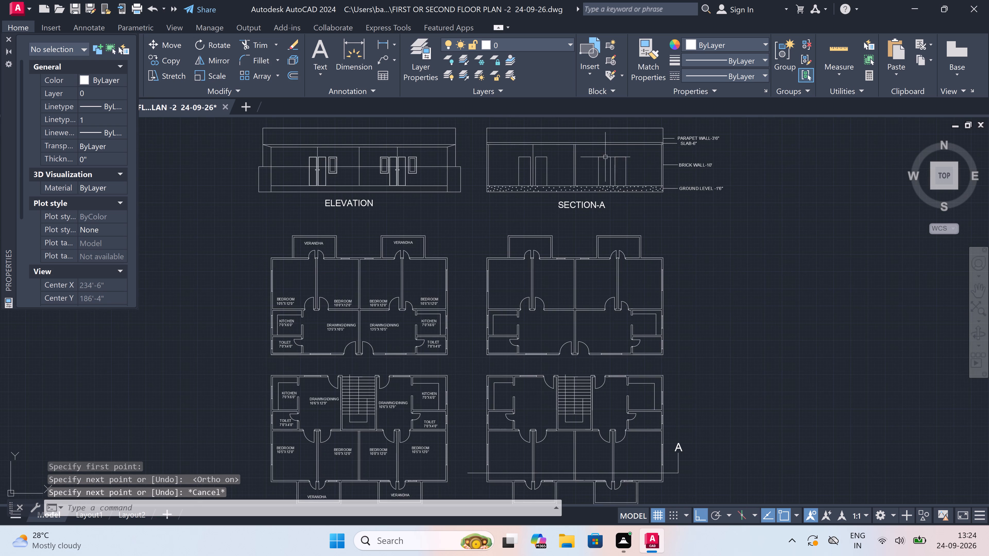
scroll(610, 154, "up", 3)
key("space")
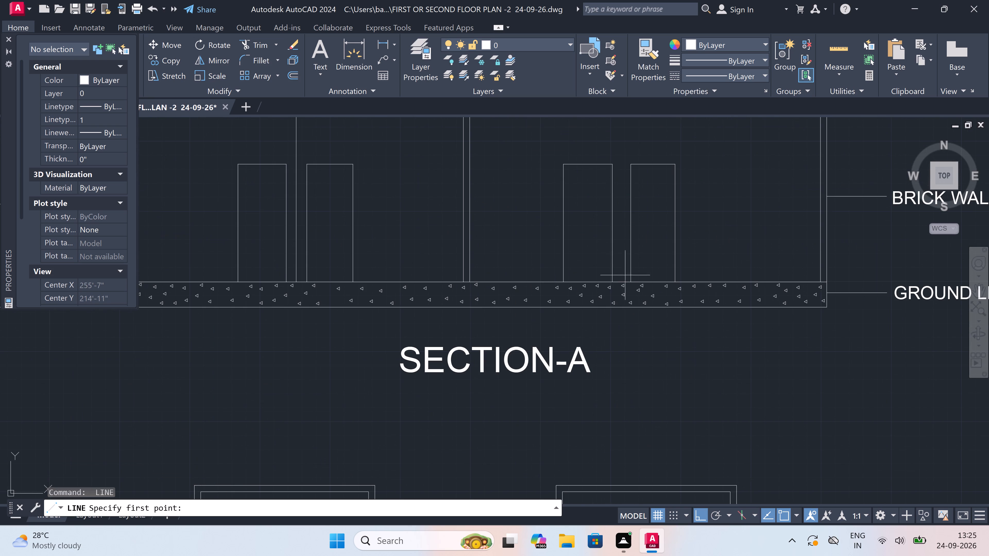
scroll(625, 275, "up", 3)
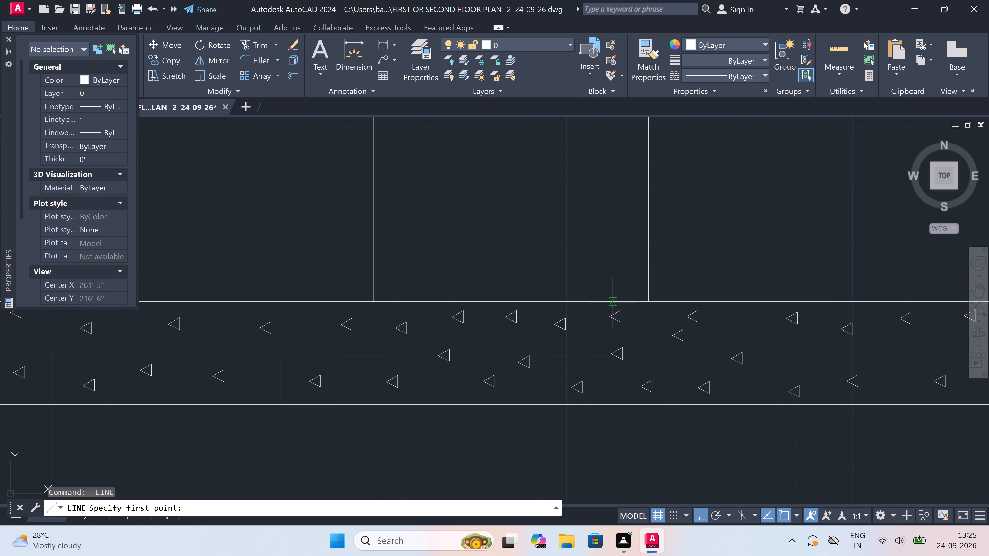
left_click(615, 302)
scroll(619, 273, "down", 3)
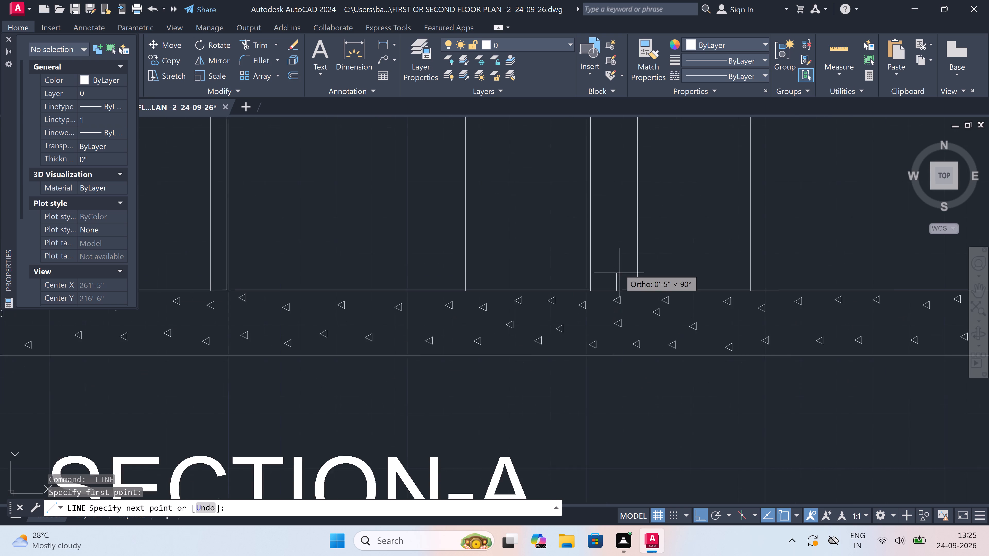
scroll(617, 265, "down", 3)
scroll(621, 184, "up", 3)
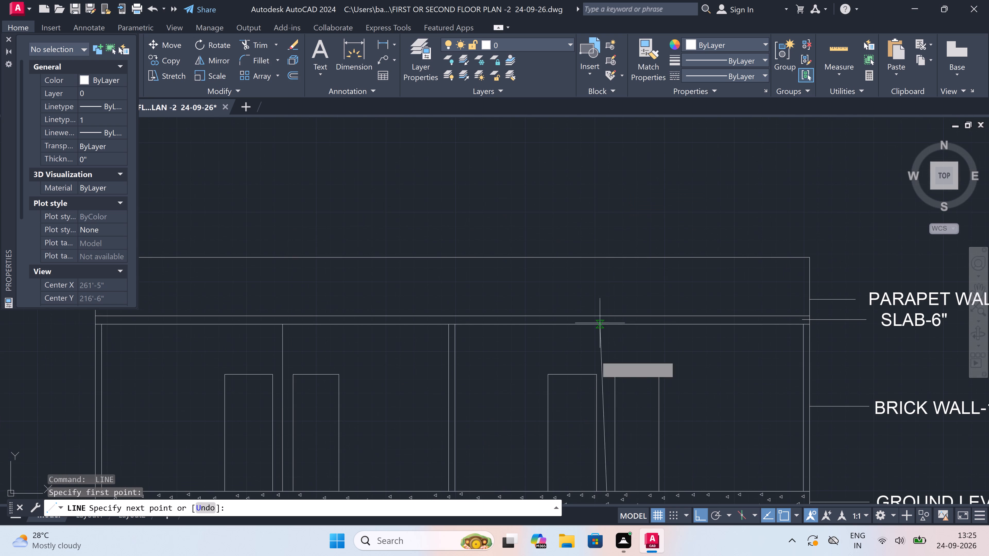
left_click(608, 325)
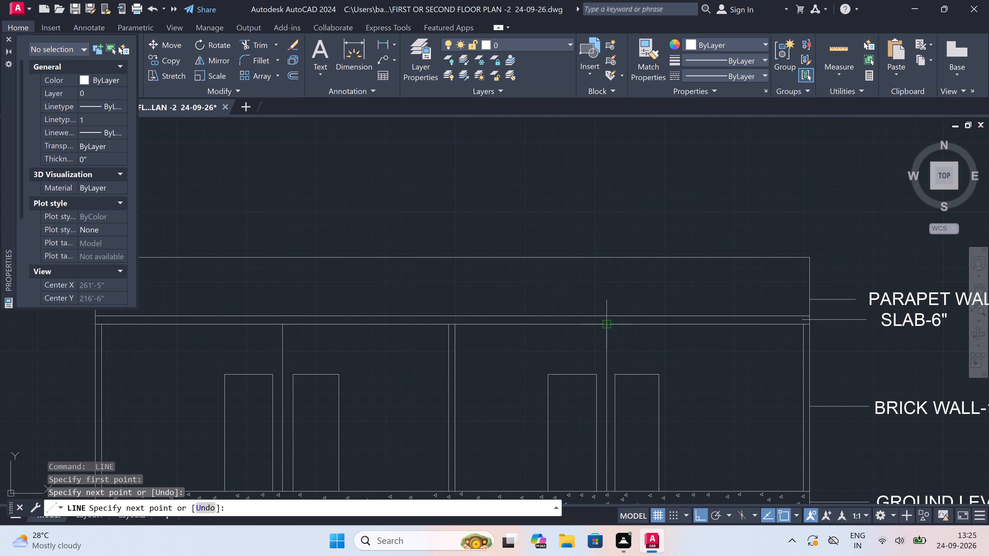
key("Escape")
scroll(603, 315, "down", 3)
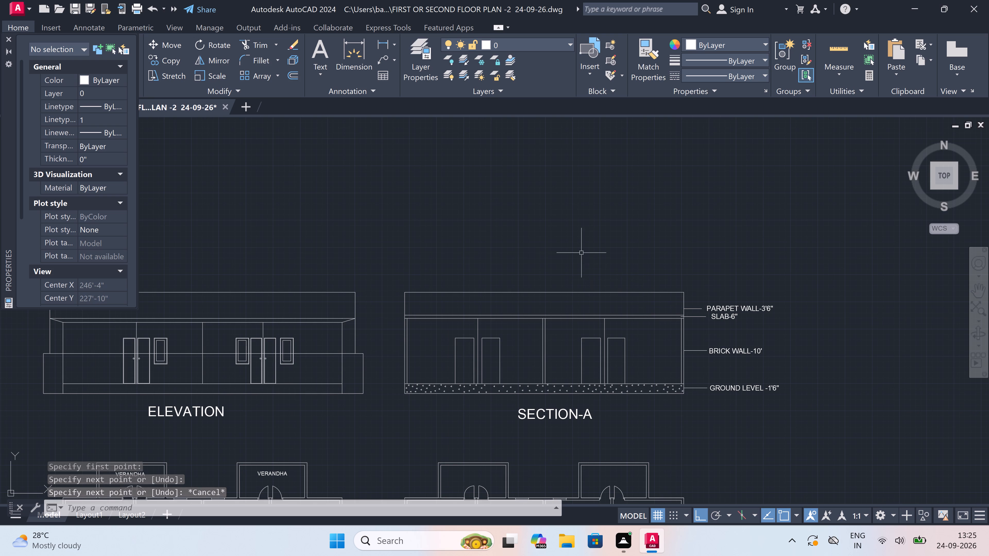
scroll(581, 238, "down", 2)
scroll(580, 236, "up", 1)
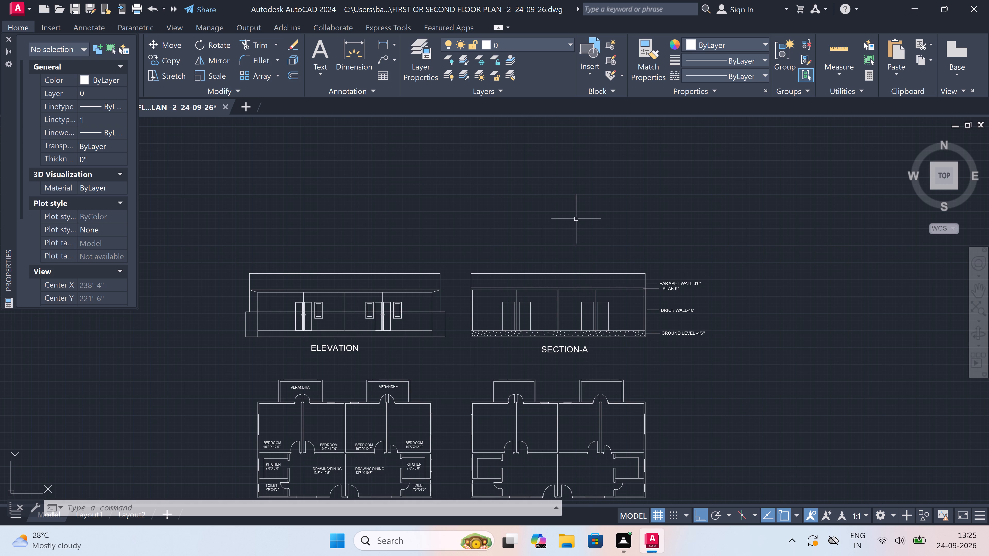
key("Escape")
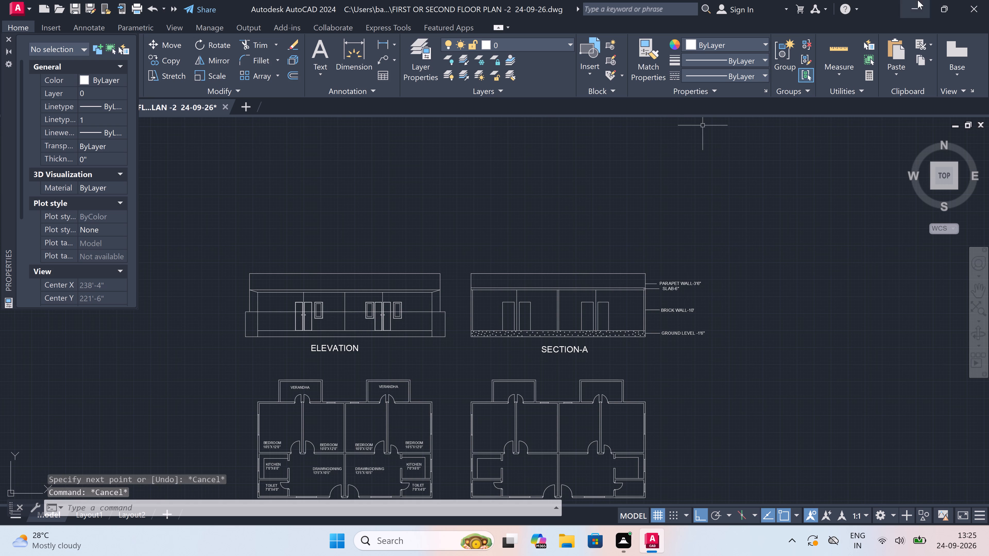
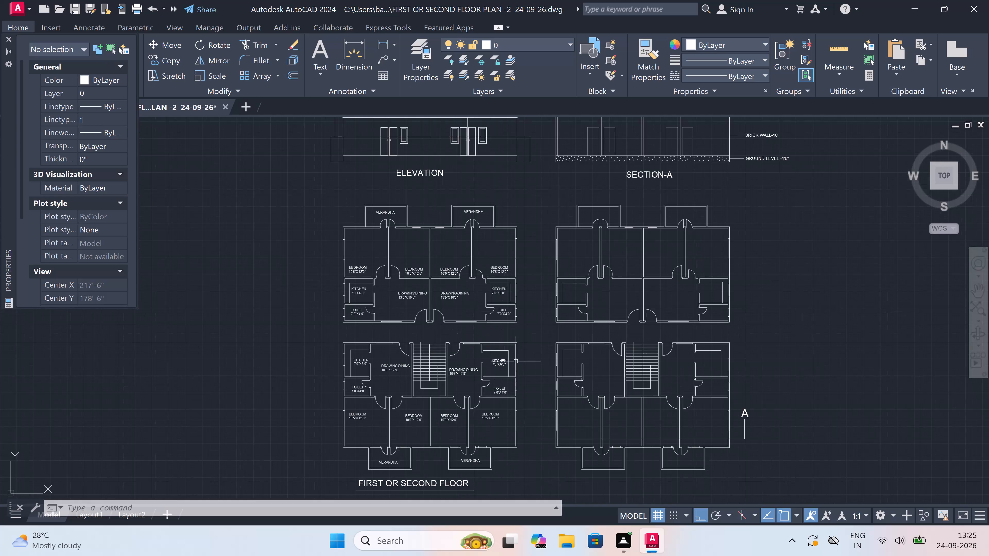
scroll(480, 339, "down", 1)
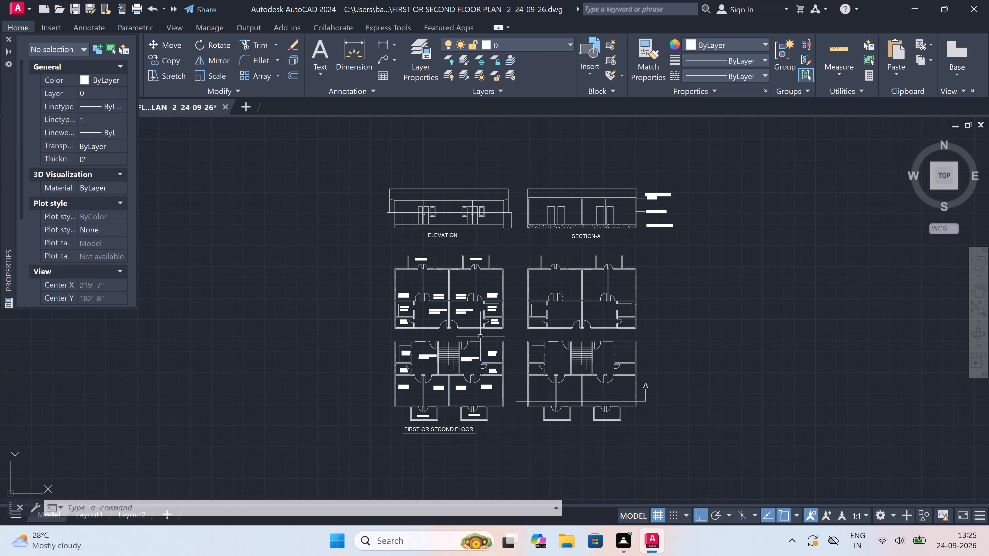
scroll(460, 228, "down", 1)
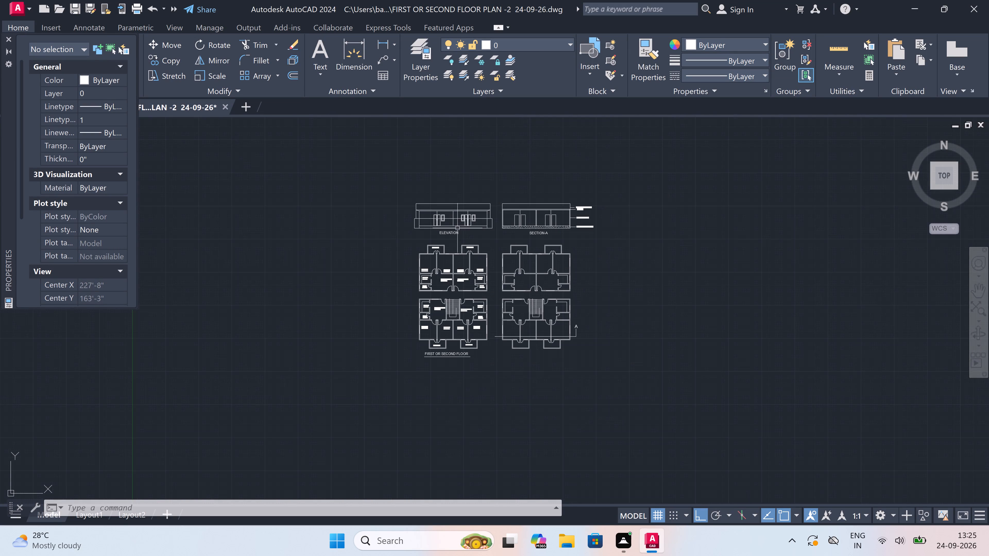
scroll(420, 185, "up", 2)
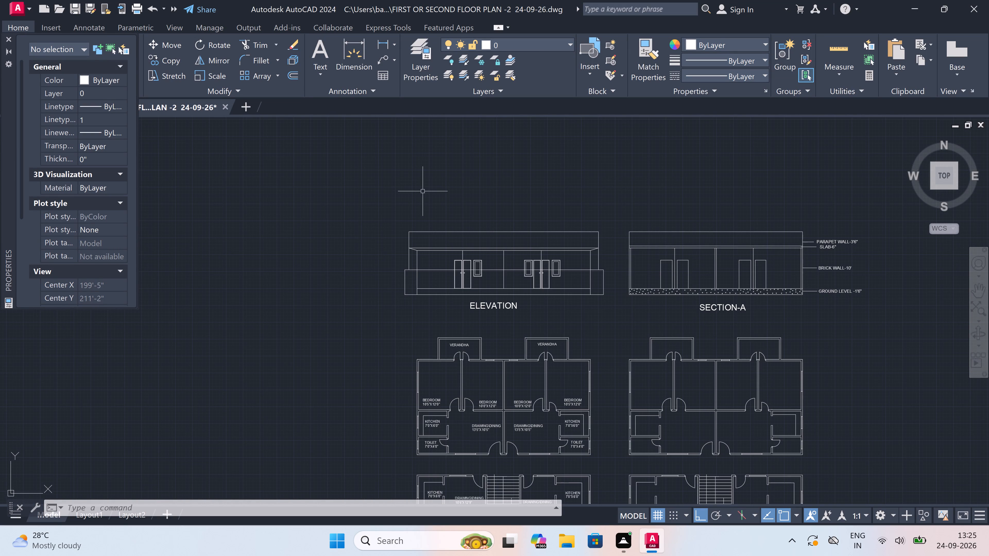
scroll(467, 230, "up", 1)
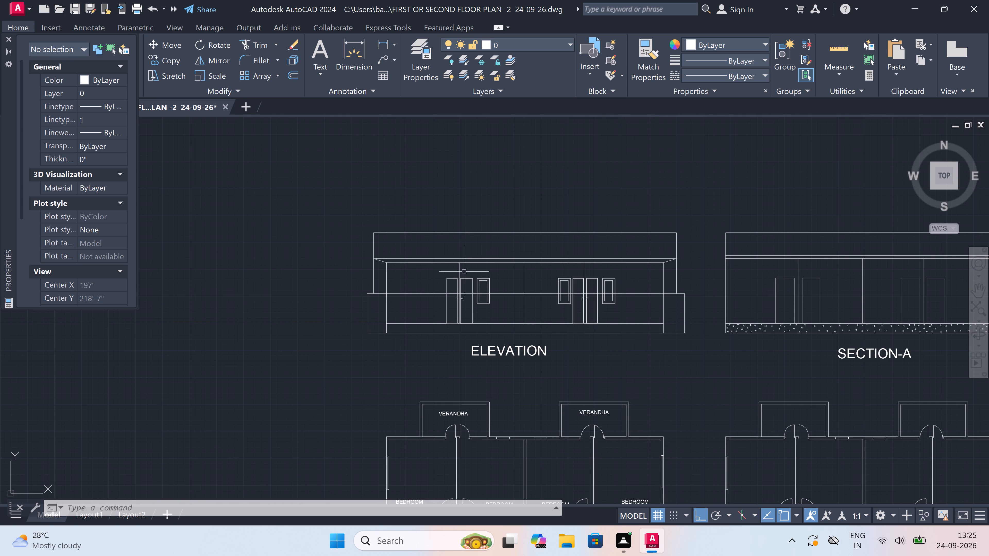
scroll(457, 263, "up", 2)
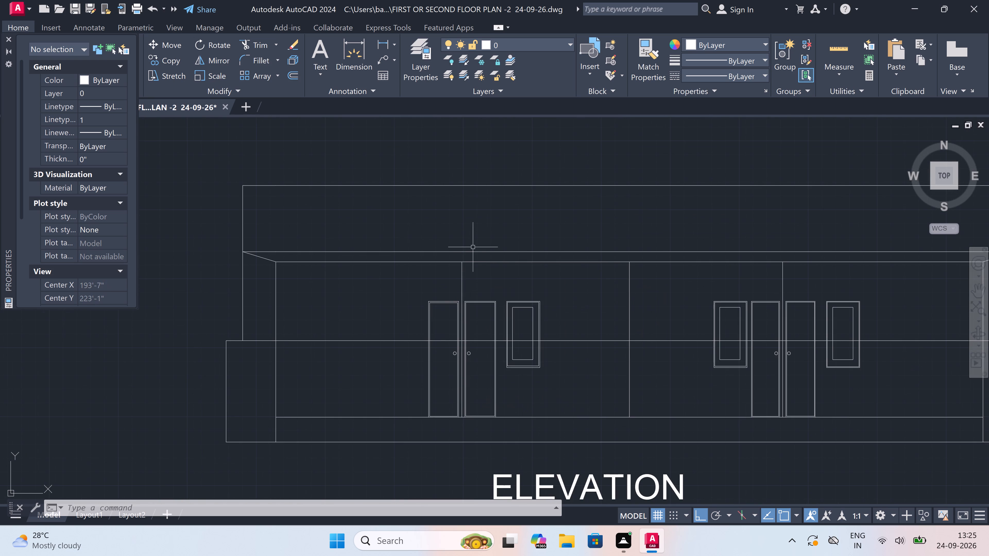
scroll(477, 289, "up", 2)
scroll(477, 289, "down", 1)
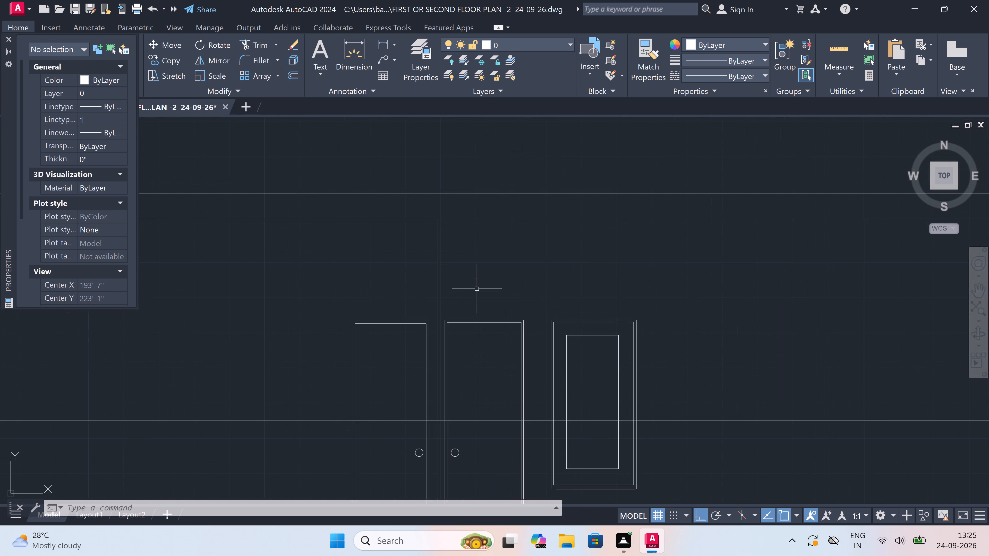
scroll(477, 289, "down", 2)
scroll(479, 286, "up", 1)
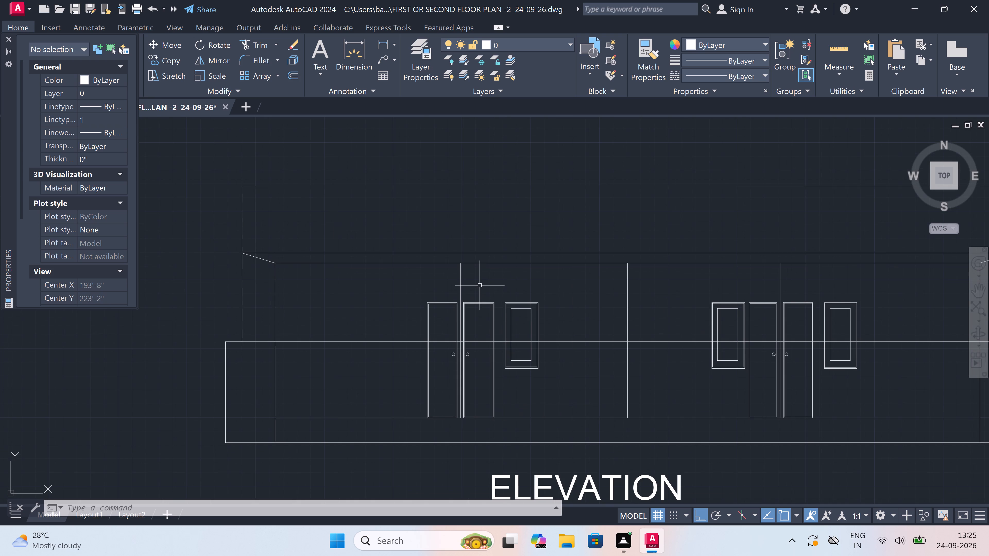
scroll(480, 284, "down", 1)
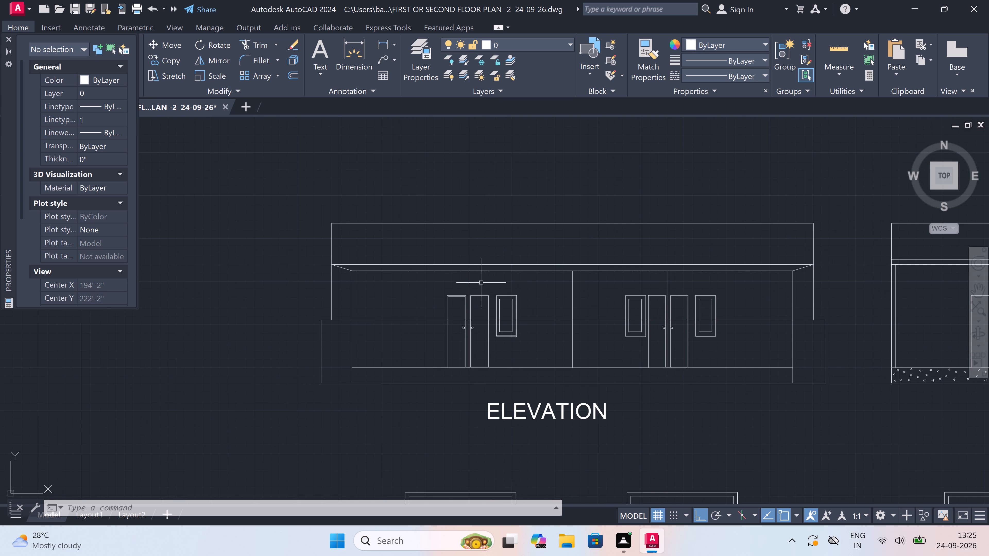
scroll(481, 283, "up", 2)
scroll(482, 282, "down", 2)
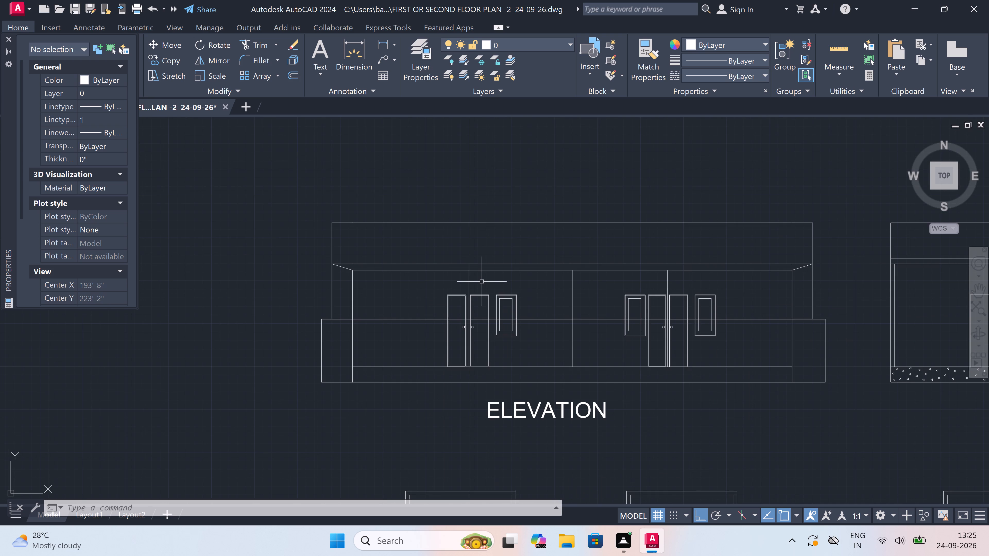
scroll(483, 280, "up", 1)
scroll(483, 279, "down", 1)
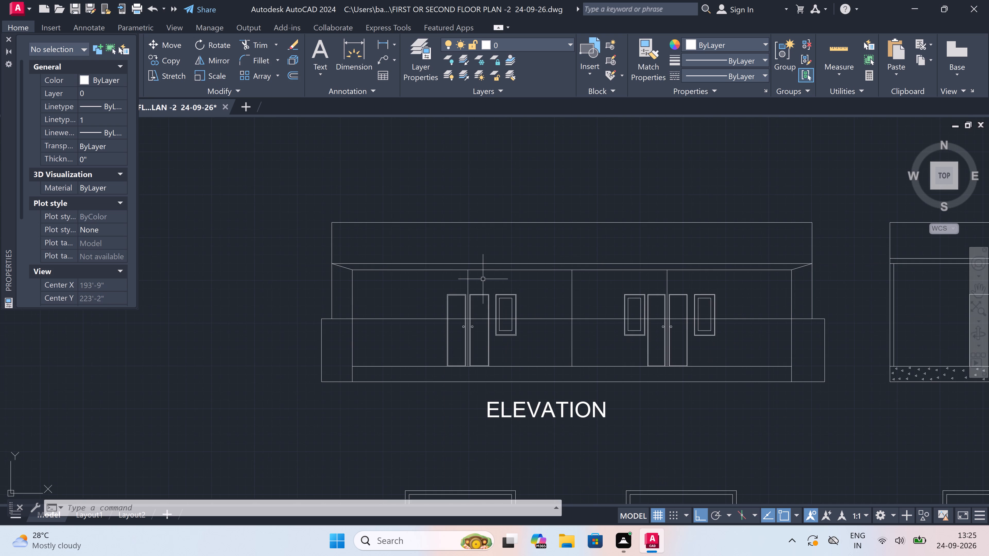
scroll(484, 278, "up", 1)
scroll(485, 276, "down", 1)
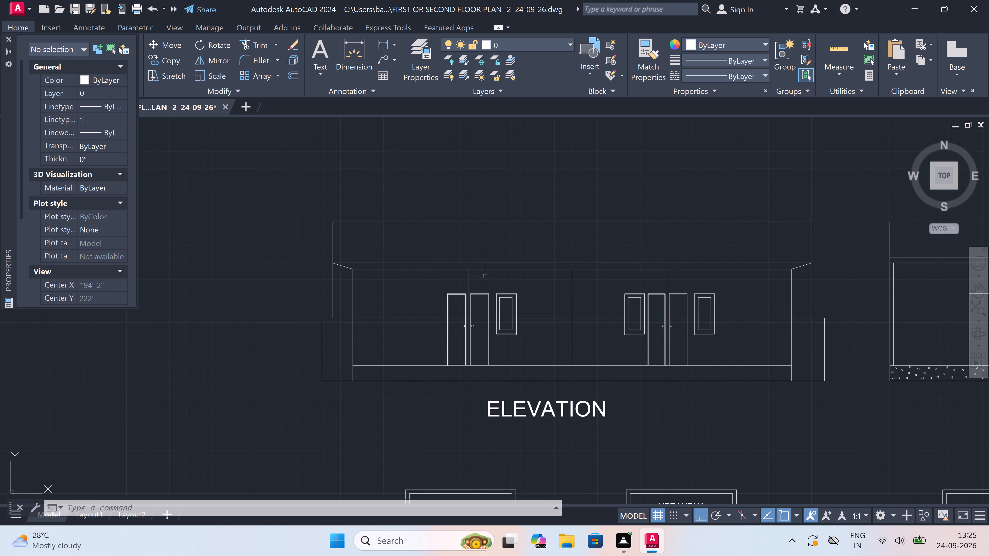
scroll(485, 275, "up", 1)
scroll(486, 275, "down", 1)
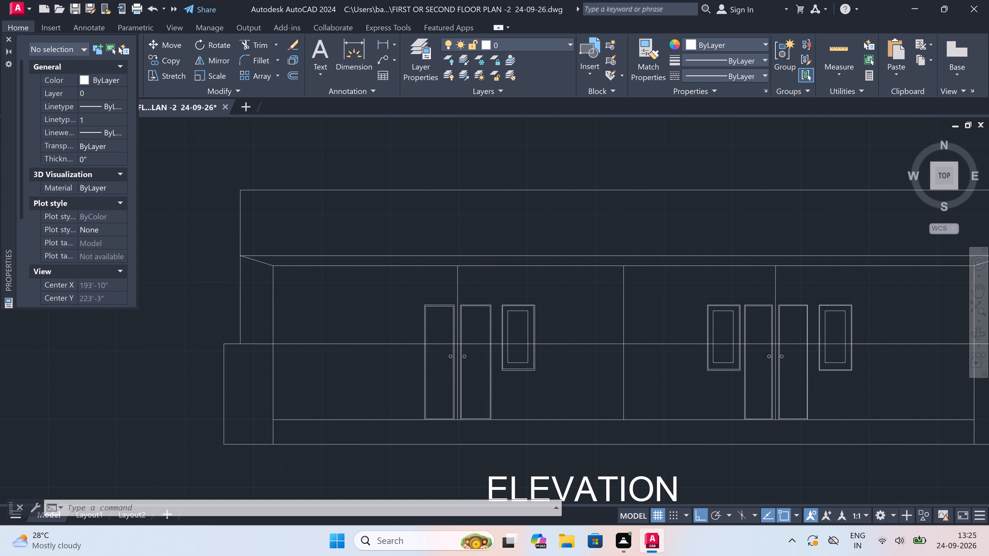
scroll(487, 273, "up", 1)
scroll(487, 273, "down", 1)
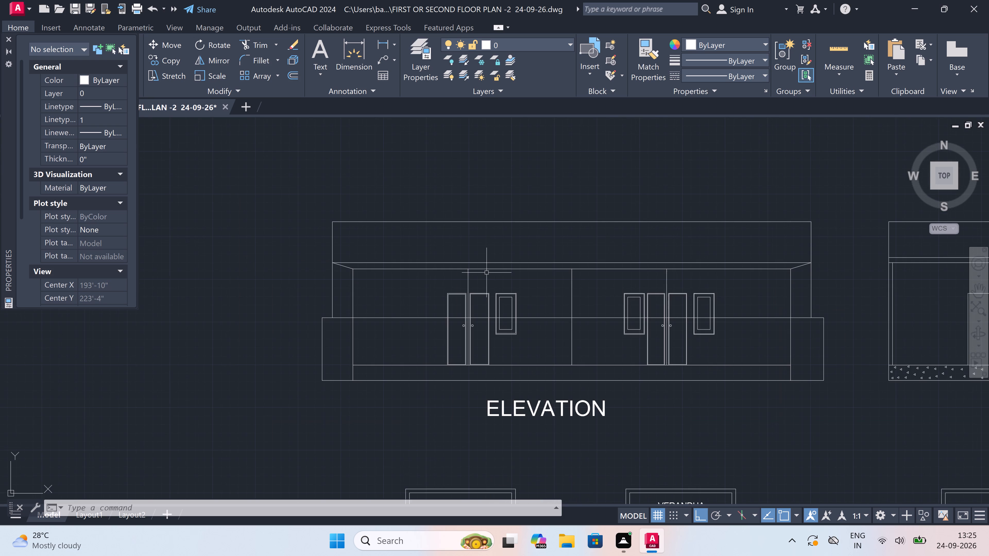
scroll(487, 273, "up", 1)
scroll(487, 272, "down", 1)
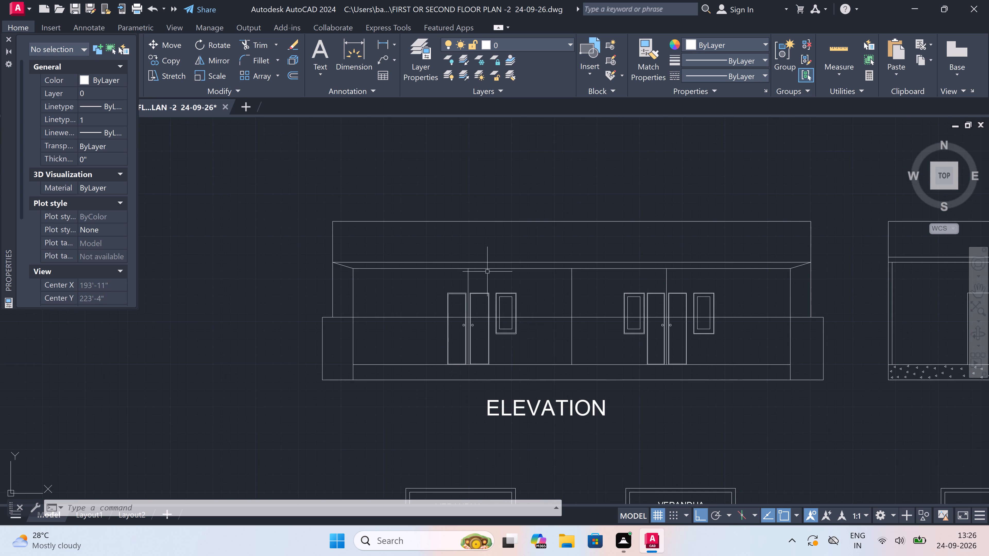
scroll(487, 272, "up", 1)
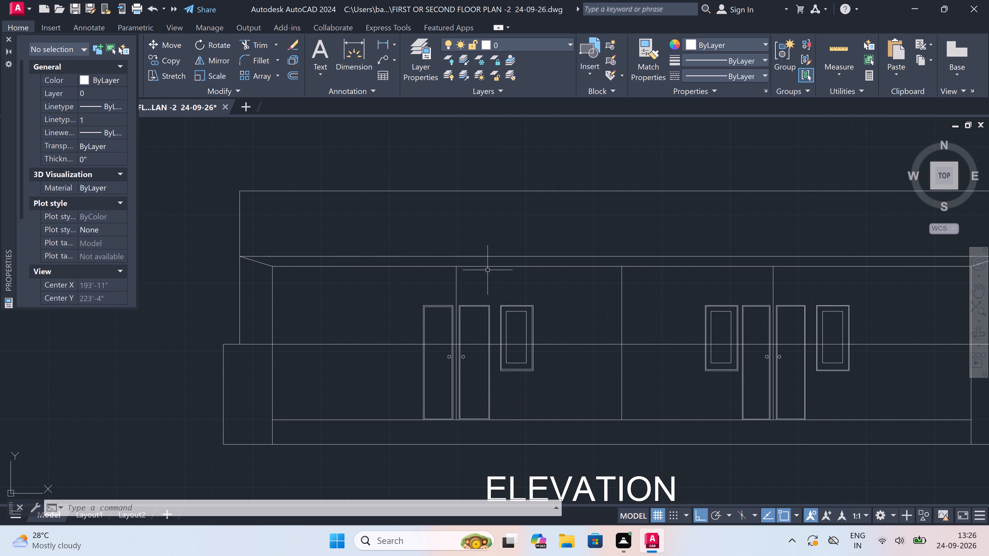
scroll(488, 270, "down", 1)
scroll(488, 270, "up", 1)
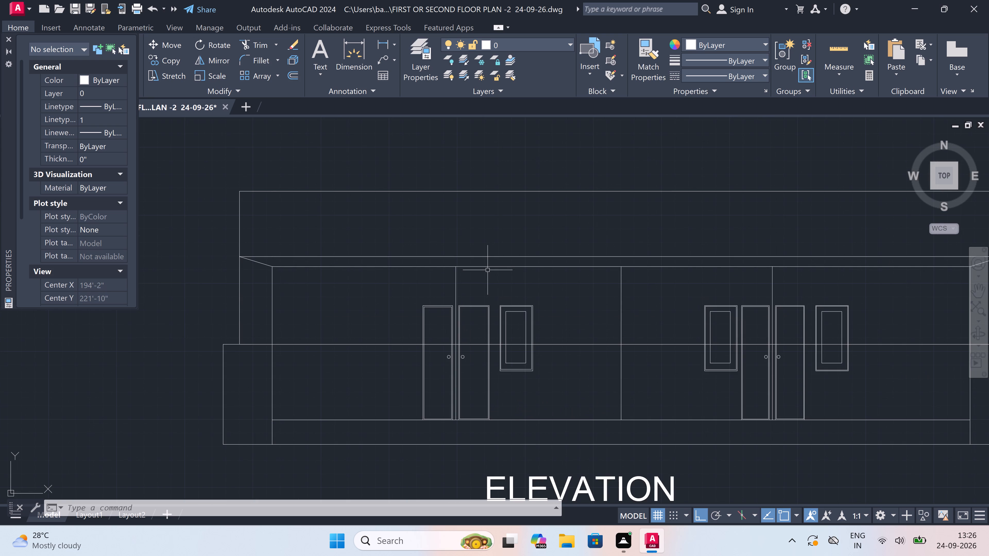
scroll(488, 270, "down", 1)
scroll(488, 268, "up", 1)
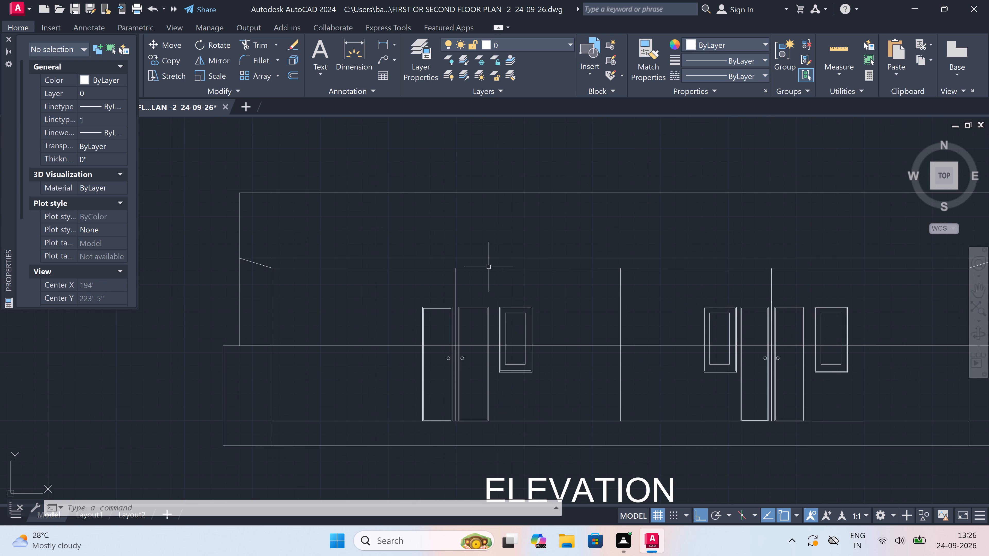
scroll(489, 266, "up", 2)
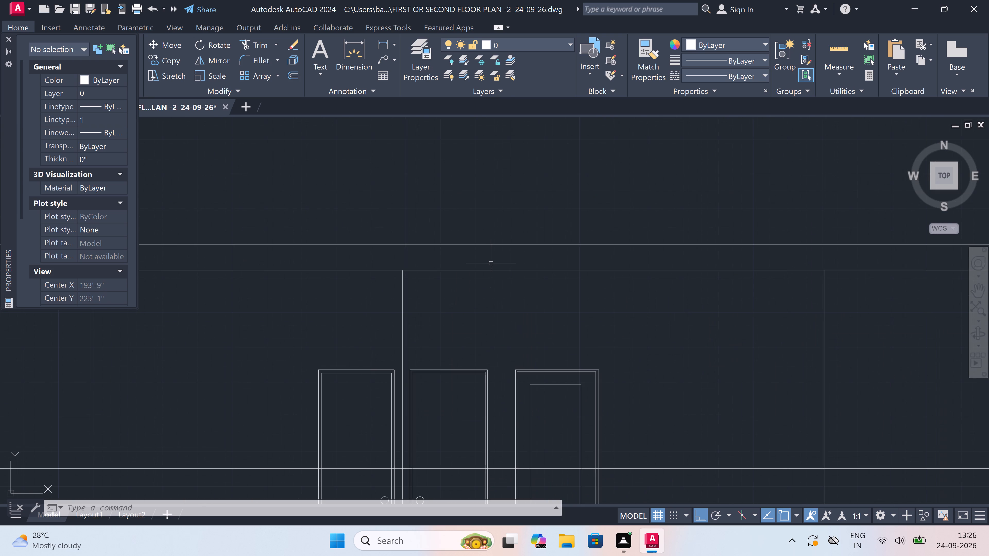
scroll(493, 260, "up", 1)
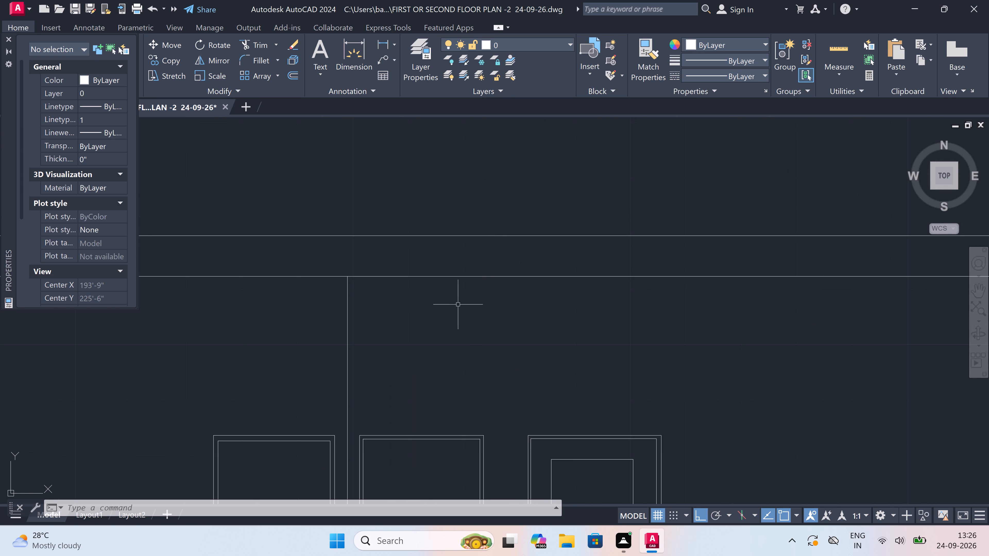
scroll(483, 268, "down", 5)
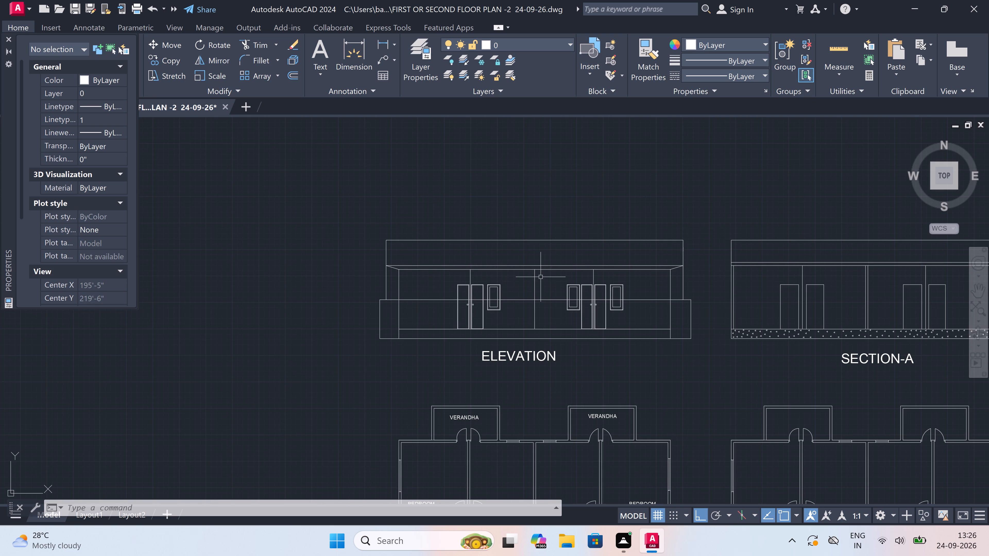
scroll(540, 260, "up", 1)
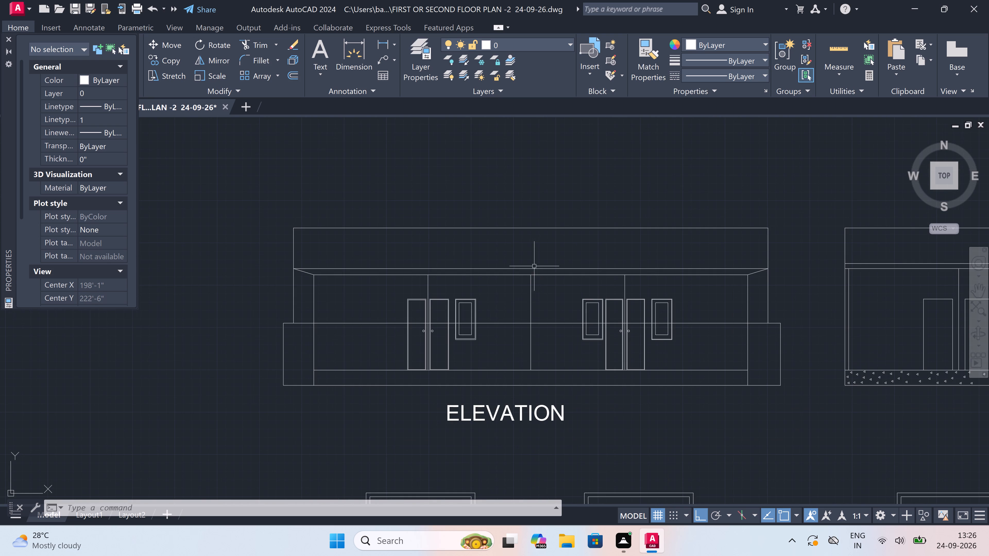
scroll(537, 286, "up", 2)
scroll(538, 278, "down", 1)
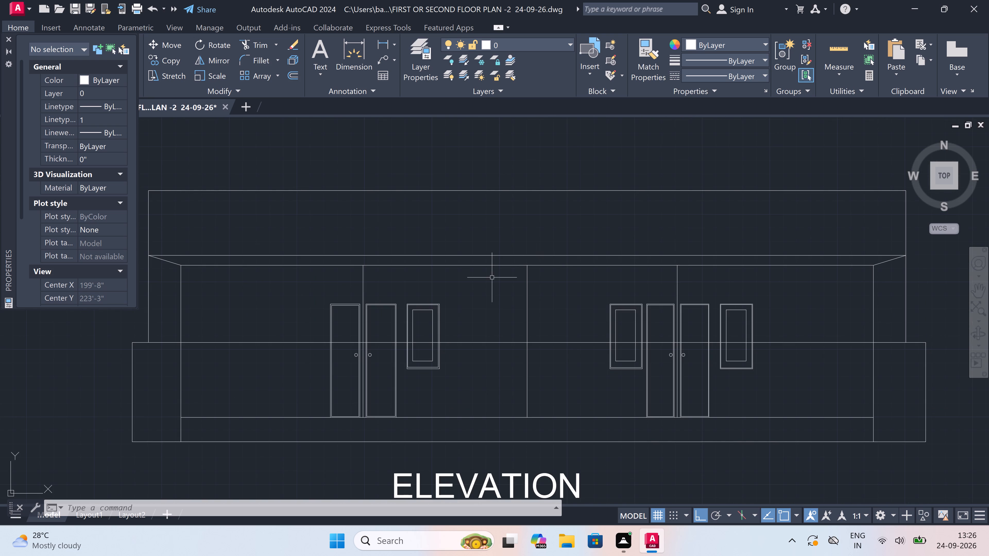
Draw two horizontal brick course lines across section A's left end wall, just above the base strip, with a central vertical joint between them.
scroll(492, 277, "down", 3)
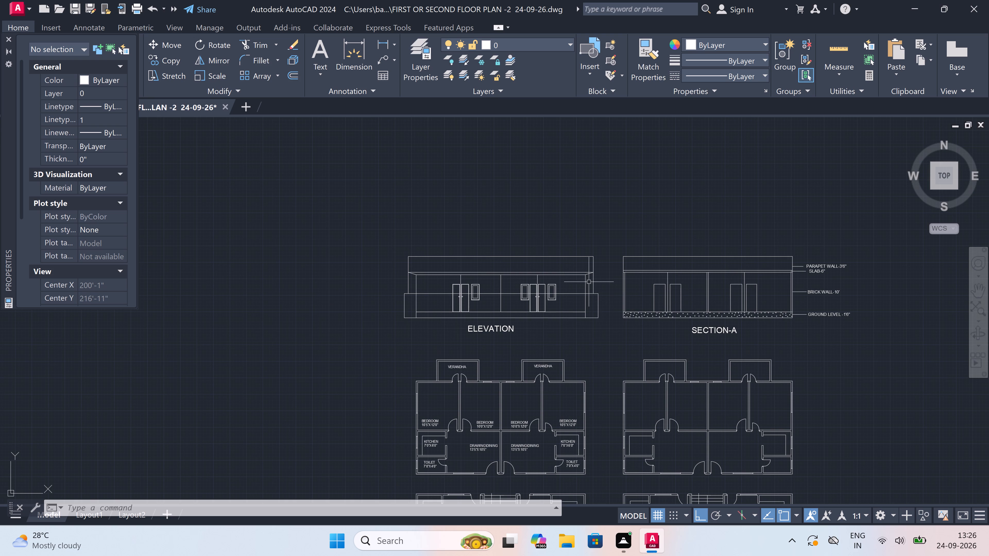
scroll(627, 303, "up", 4)
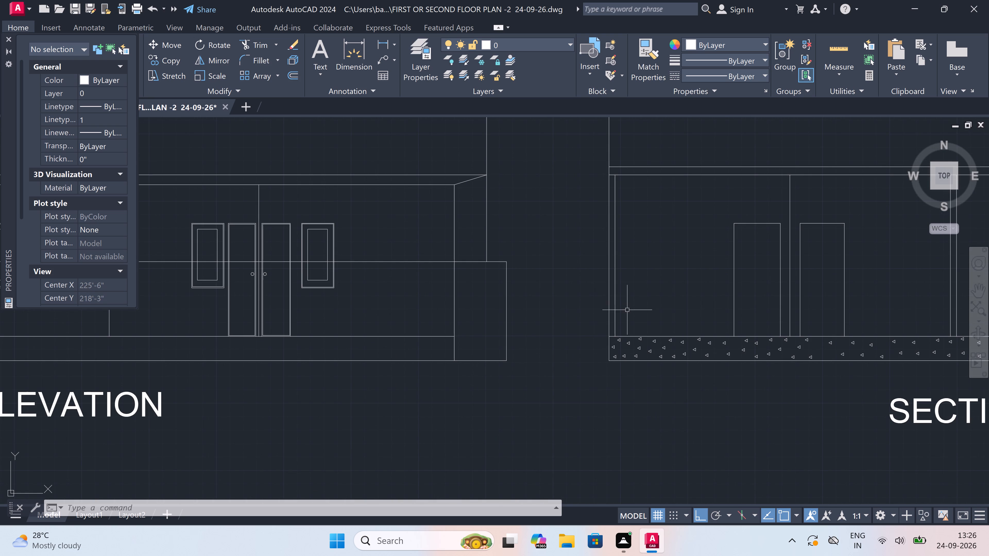
scroll(616, 331, "up", 5)
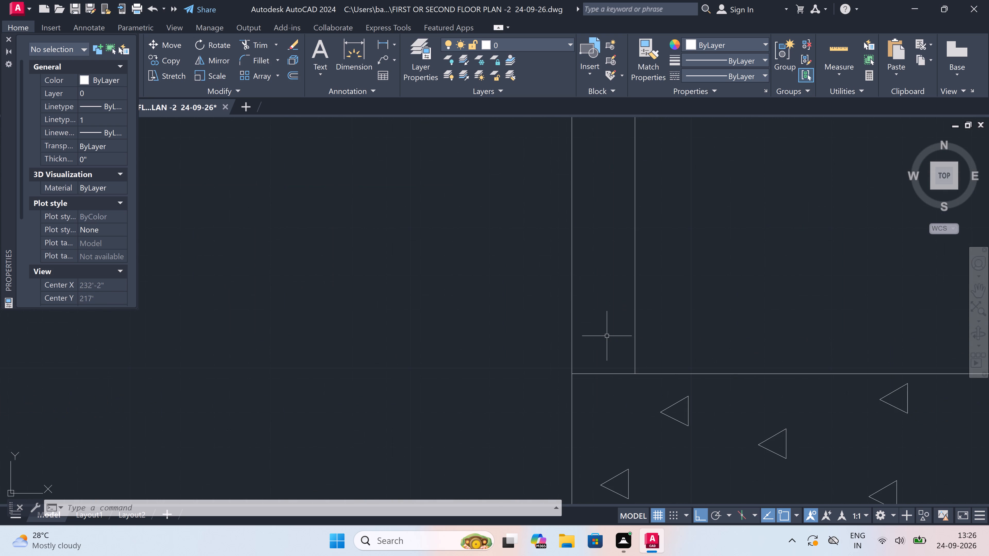
key("l")
key("space")
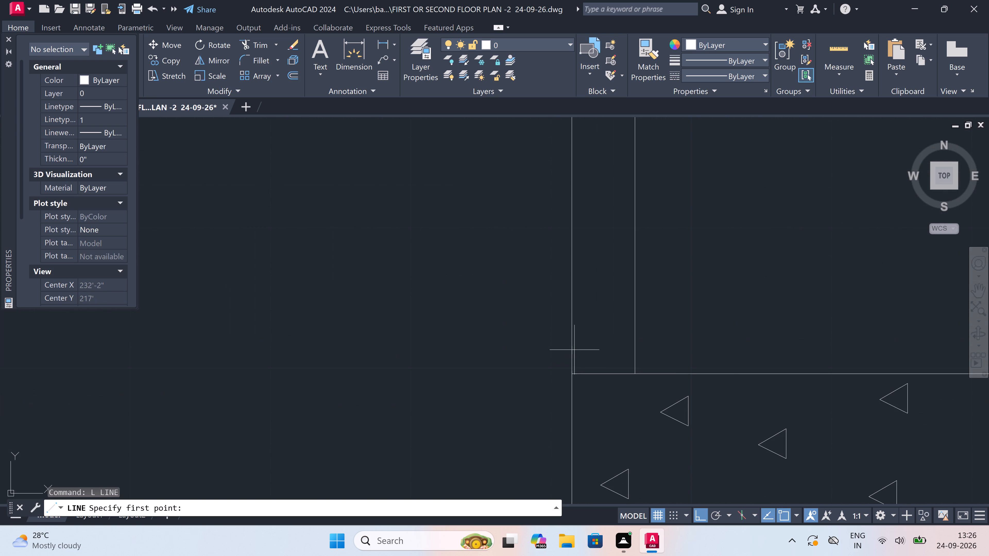
left_click(571, 342)
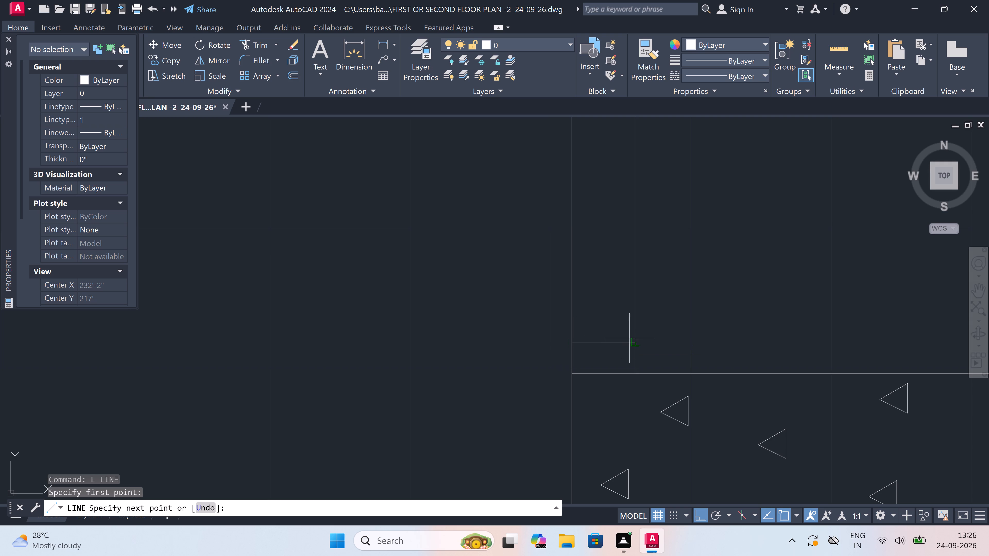
left_click(632, 341)
left_click(605, 339)
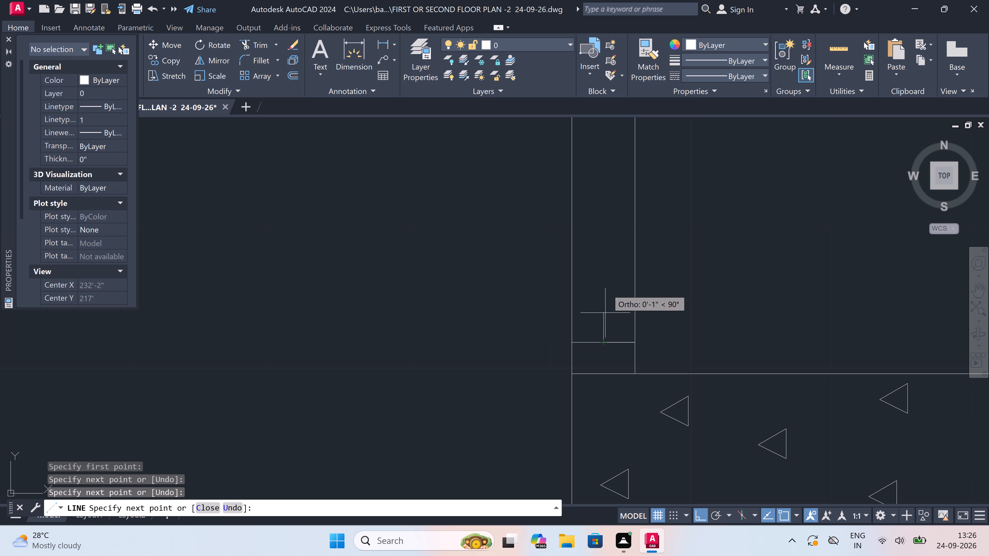
left_click(604, 301)
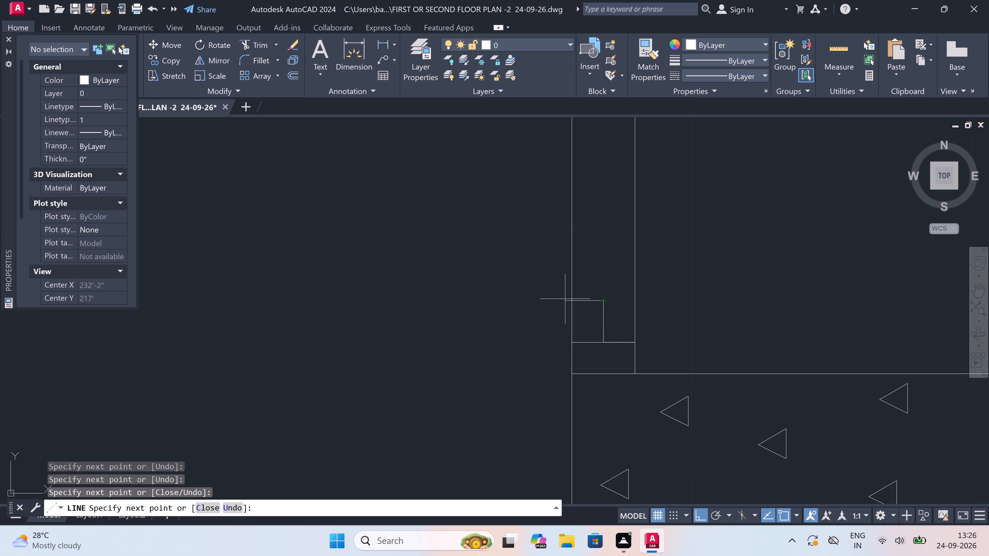
left_click(570, 301)
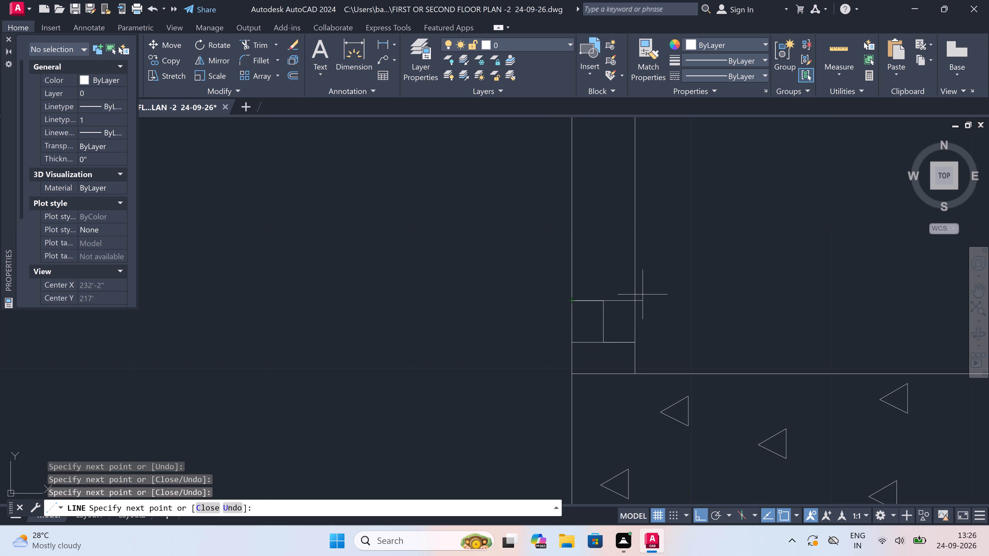
left_click(633, 296)
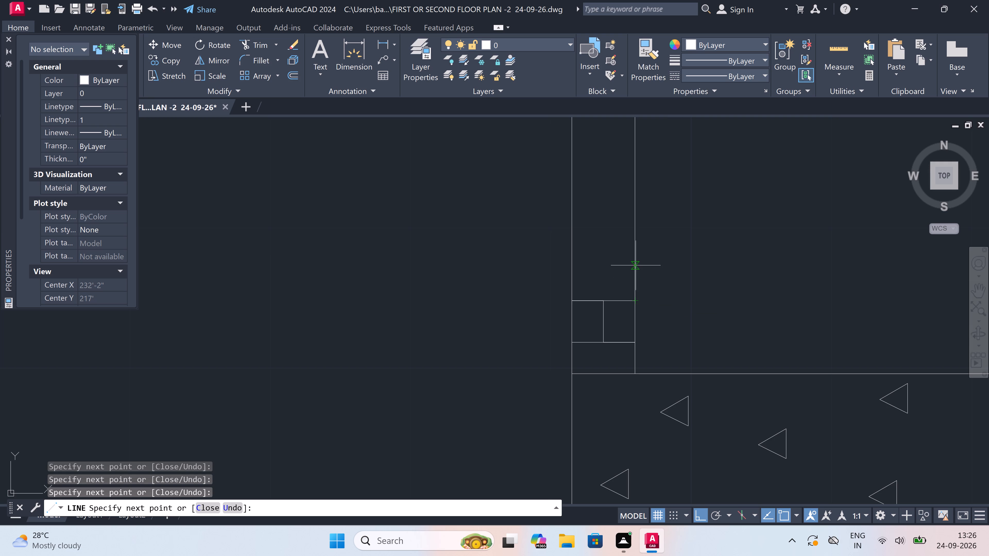
Draw two more horizontal course lines across section A's left end wall above the existing ones, with a central vertical joint between them.
left_click(636, 265)
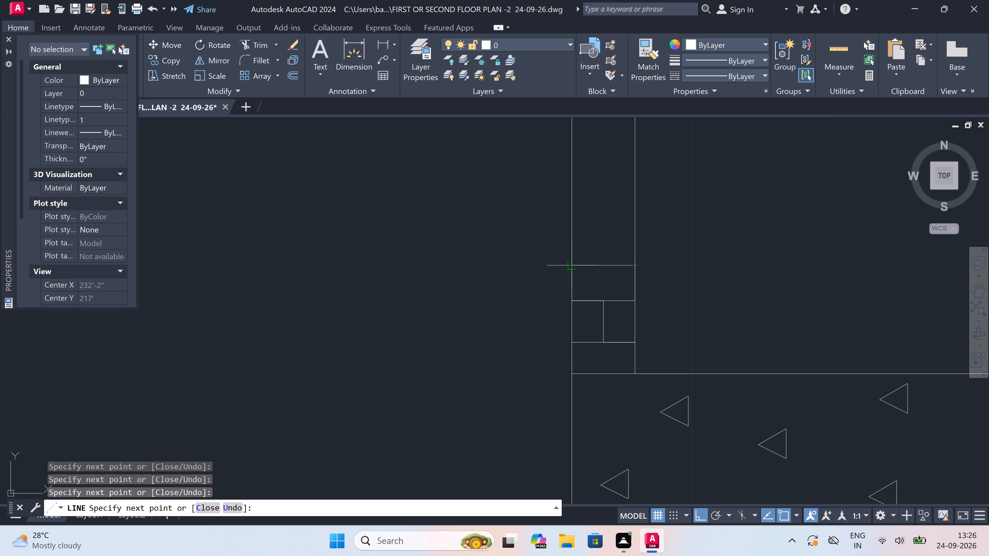
left_click(575, 266)
left_click(600, 267)
left_click(603, 228)
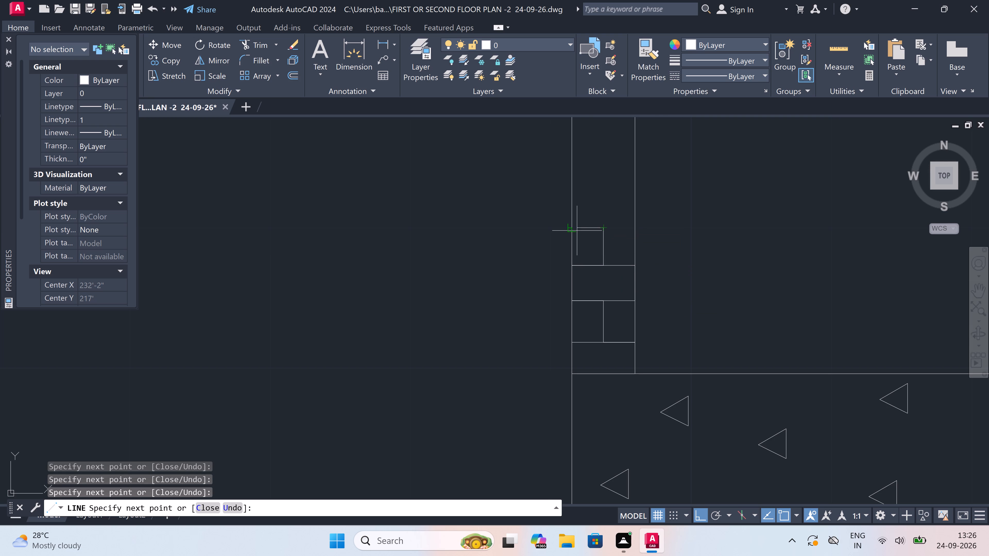
left_click(573, 229)
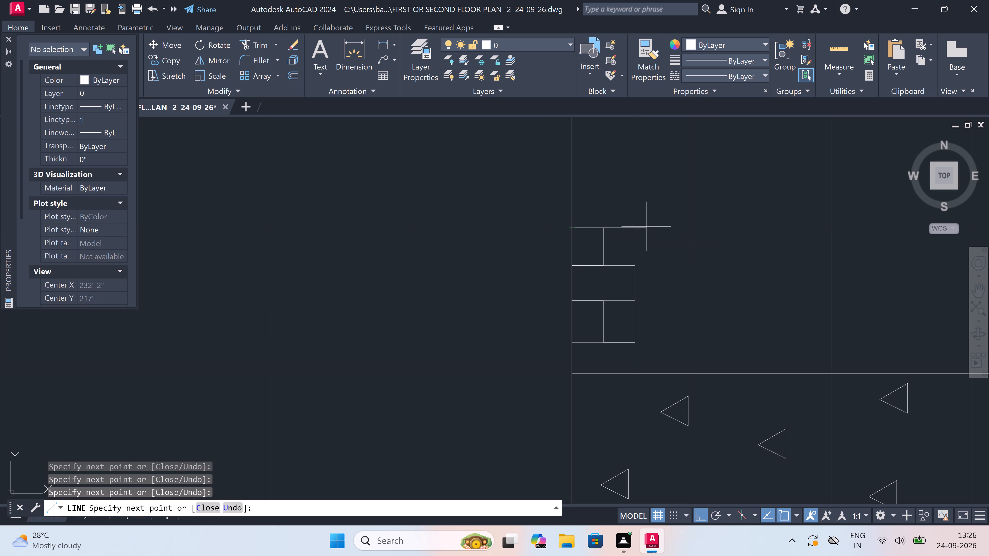
left_click(632, 226)
Continue up section A's left end wall with two more full-width course lines, joined by a central vertical joint about 2" high.
scroll(632, 226, "down", 4)
scroll(634, 214, "up", 4)
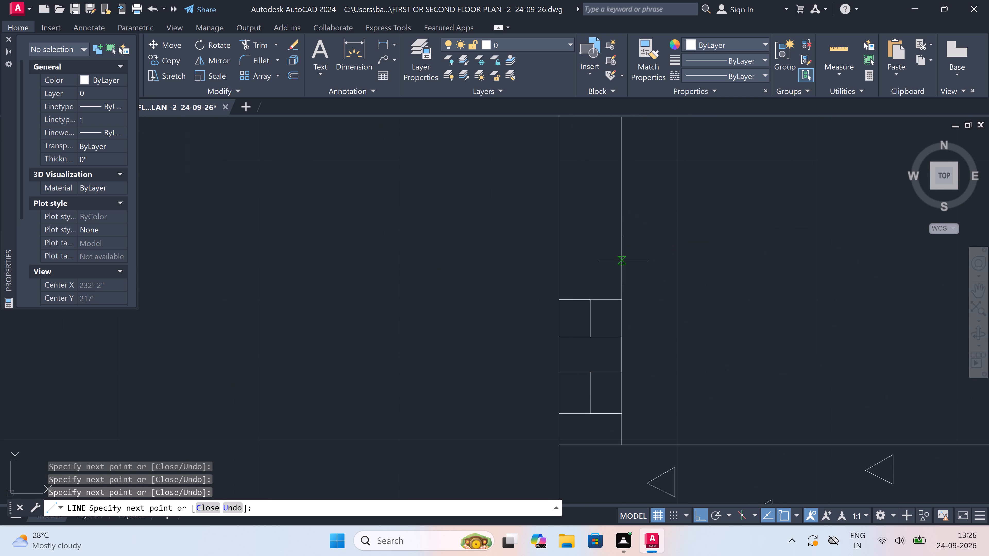
left_click(624, 260)
left_click(558, 258)
left_click(591, 257)
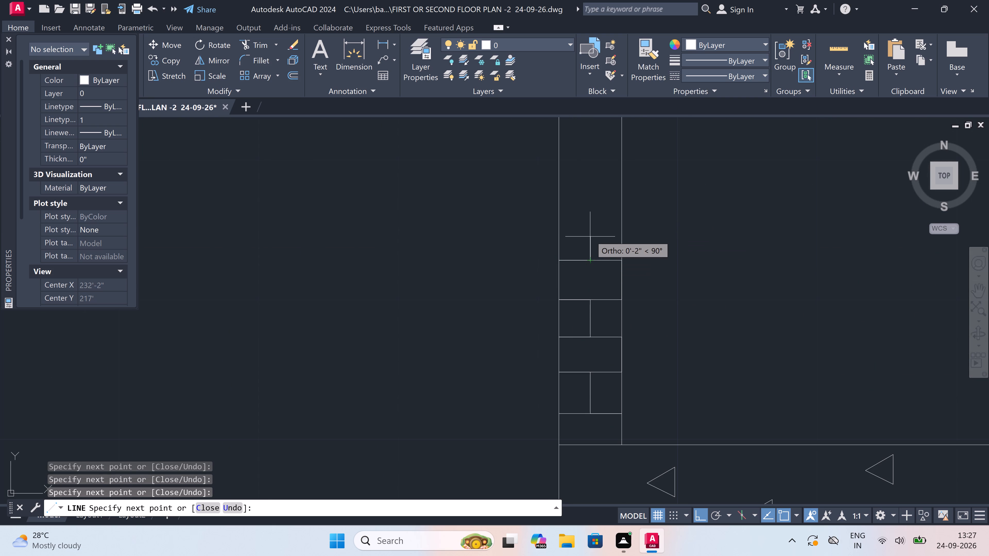
left_click(587, 224)
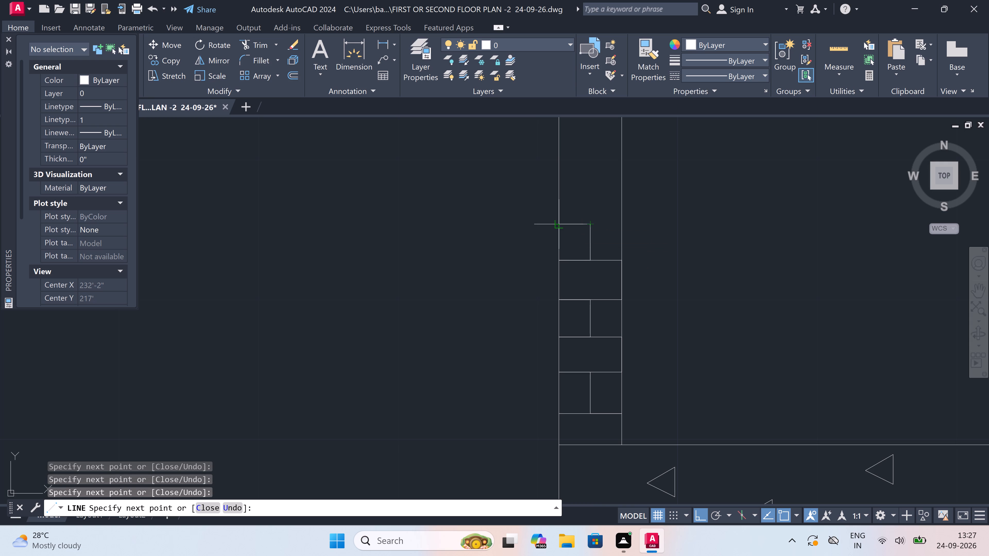
left_click(562, 225)
scroll(562, 225, "down", 3)
scroll(561, 219, "up", 4)
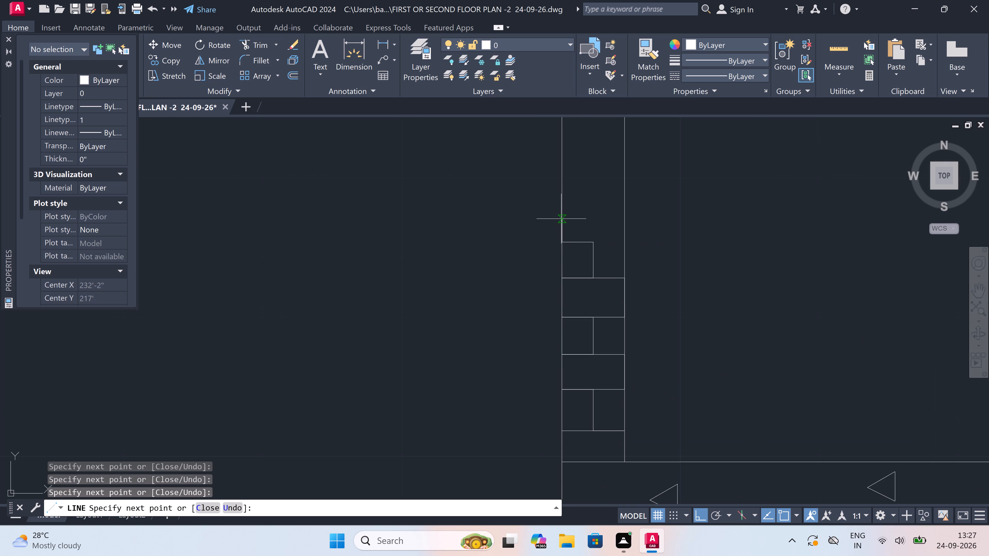
scroll(561, 218, "up", 3)
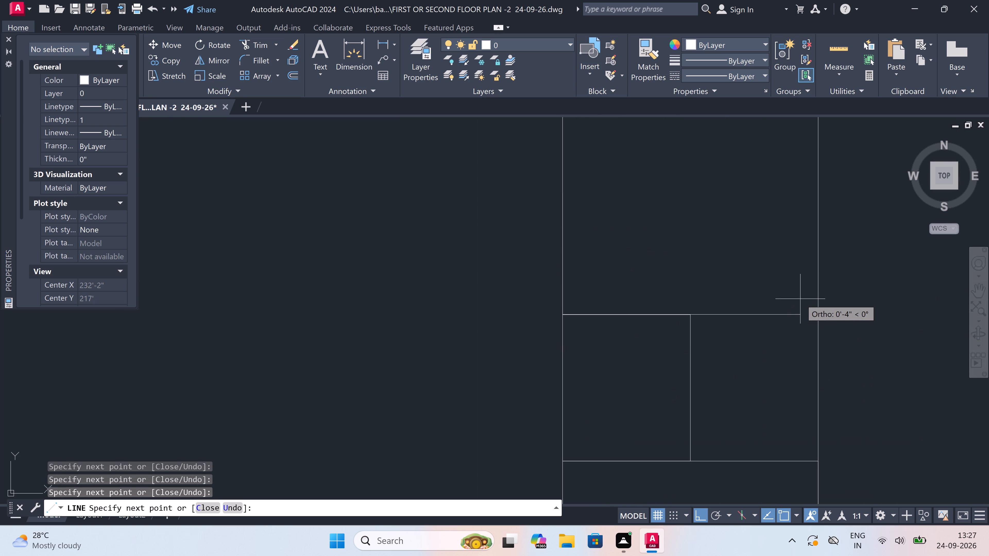
left_click(817, 311)
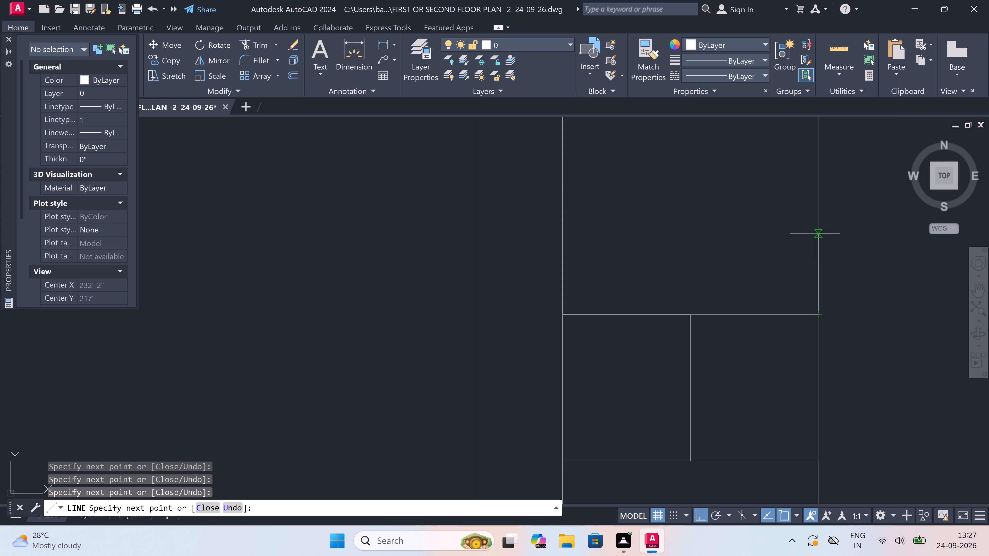
Add another pair of full-width course lines above the top course of the left end wall, with a central joint about 2" high between them.
left_click_drag(815, 231, 811, 230)
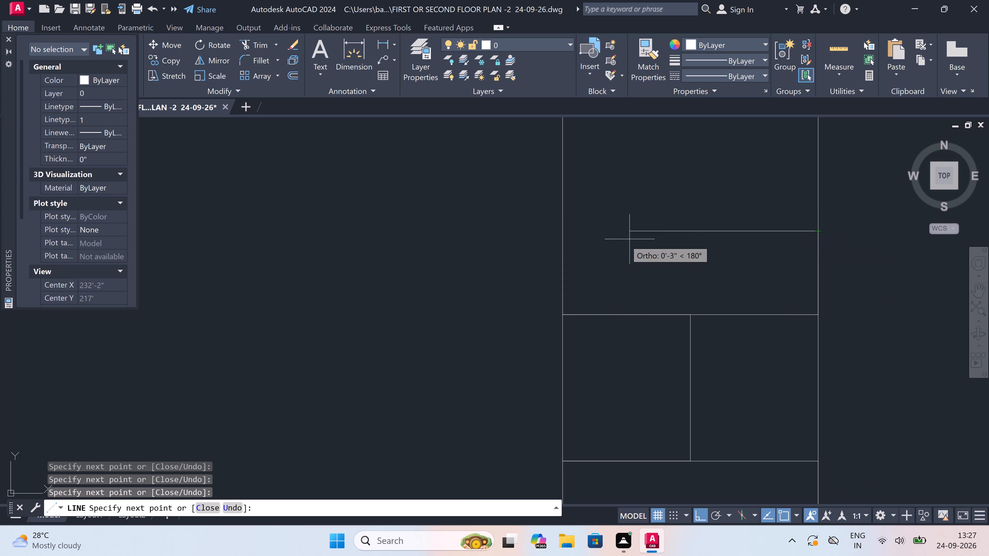
left_click_drag(566, 230, 567, 230)
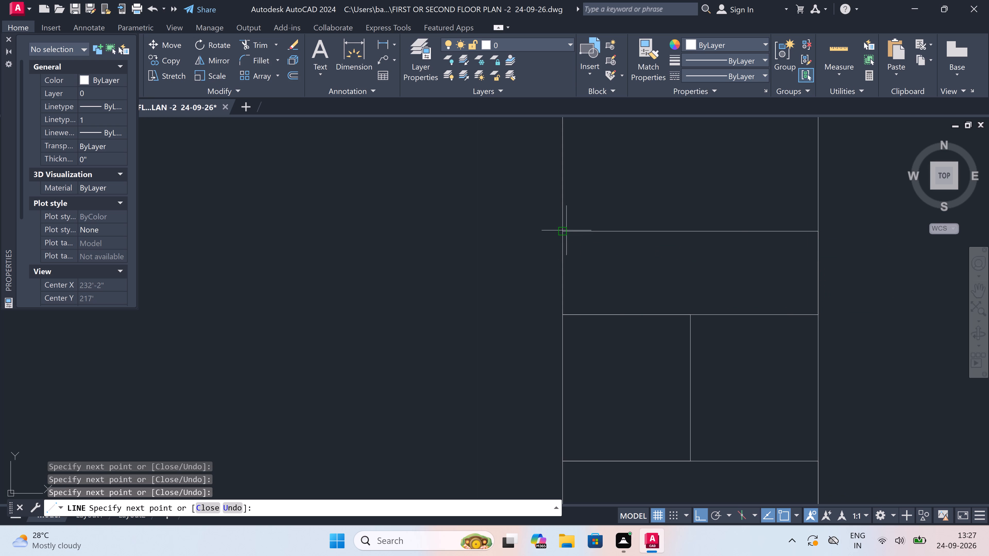
left_click_drag(567, 230, 572, 231)
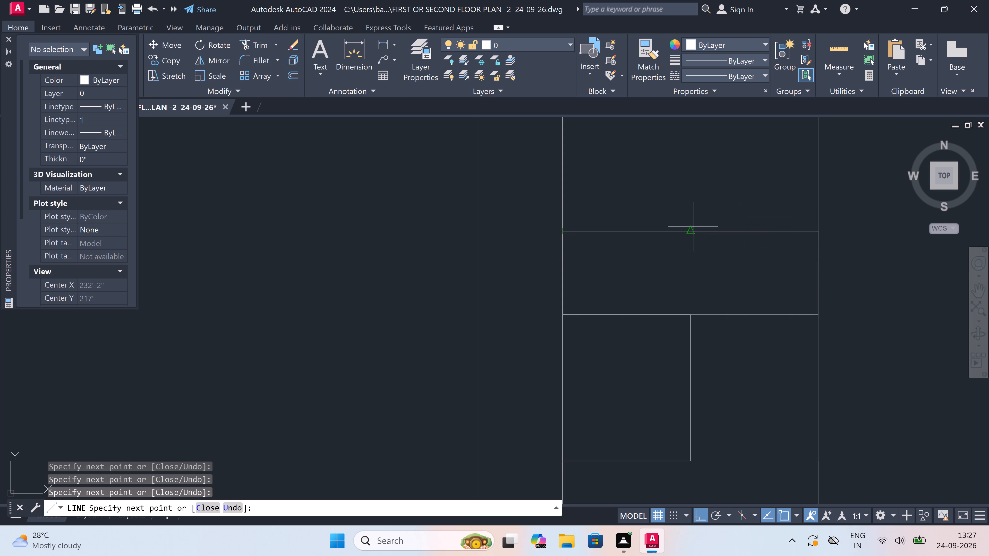
left_click(693, 229)
scroll(697, 228, "down", 6)
scroll(698, 196, "up", 5)
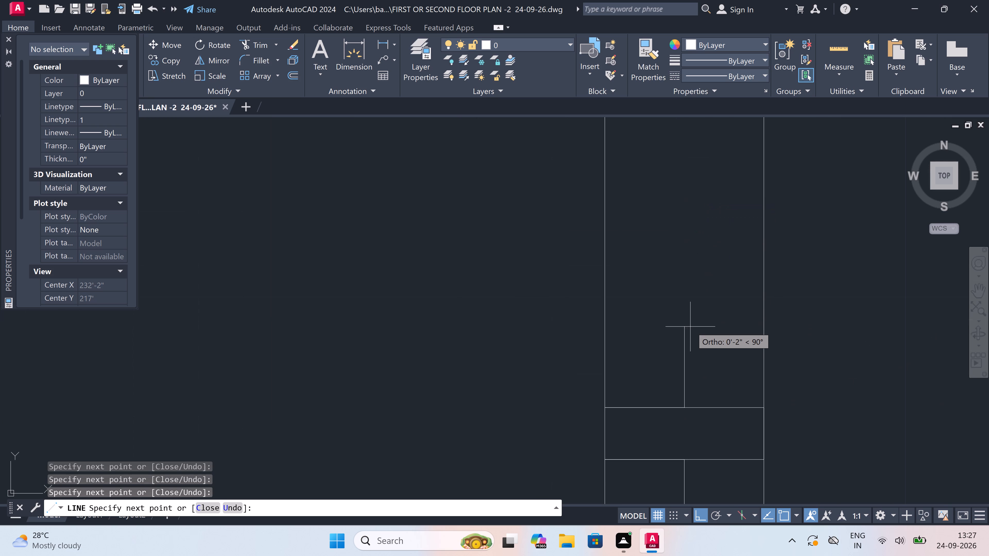
left_click(684, 336)
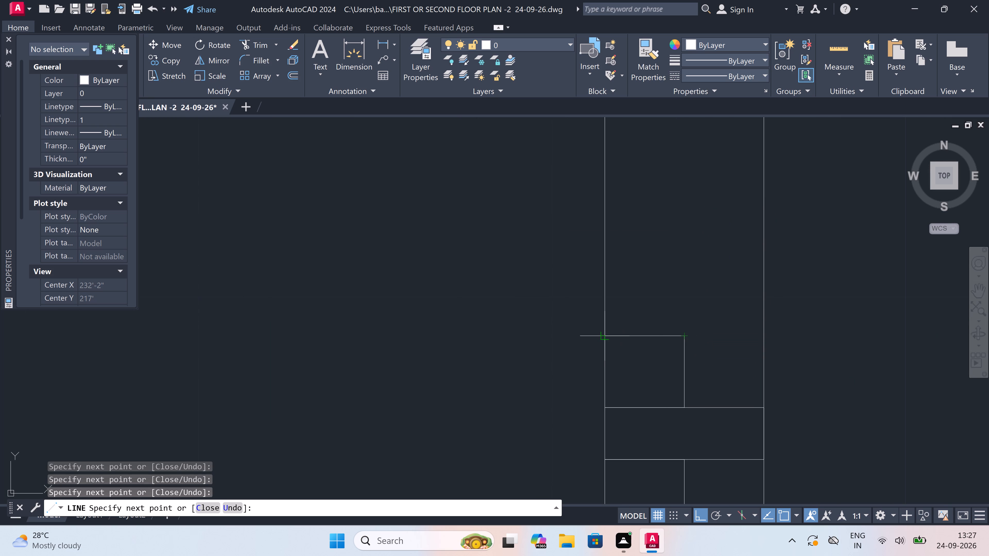
left_click_drag(607, 337, 650, 340)
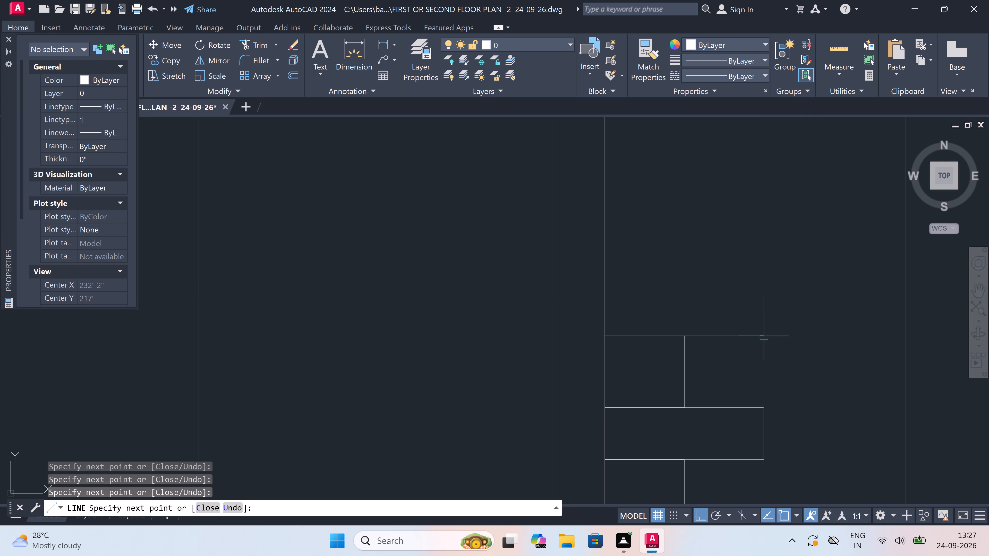
left_click(763, 336)
Draw another plain course and a centrally jointed course, each about 2" high, on top of the left end wall's brickwork.
left_click(763, 264)
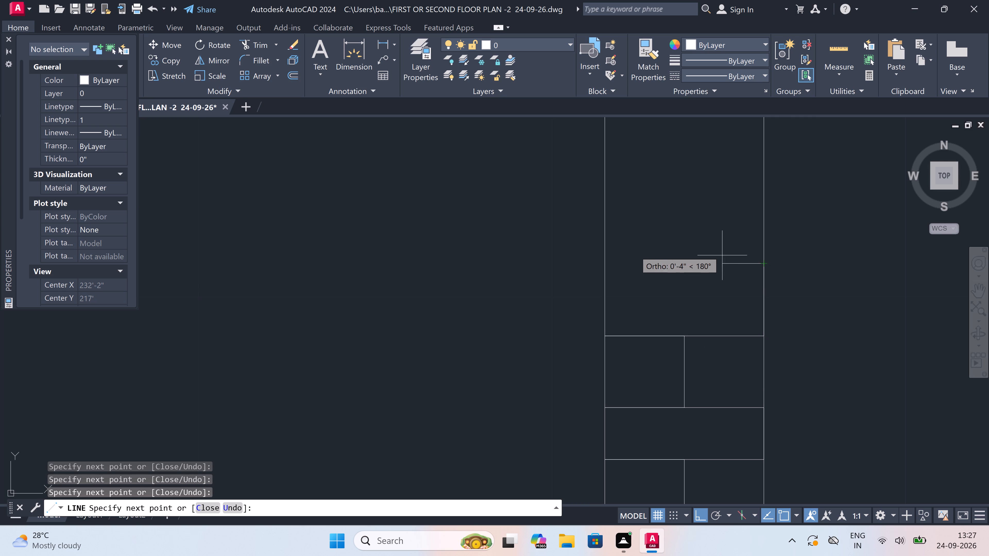
left_click(604, 262)
scroll(604, 262, "down", 5)
scroll(596, 230, "up", 4)
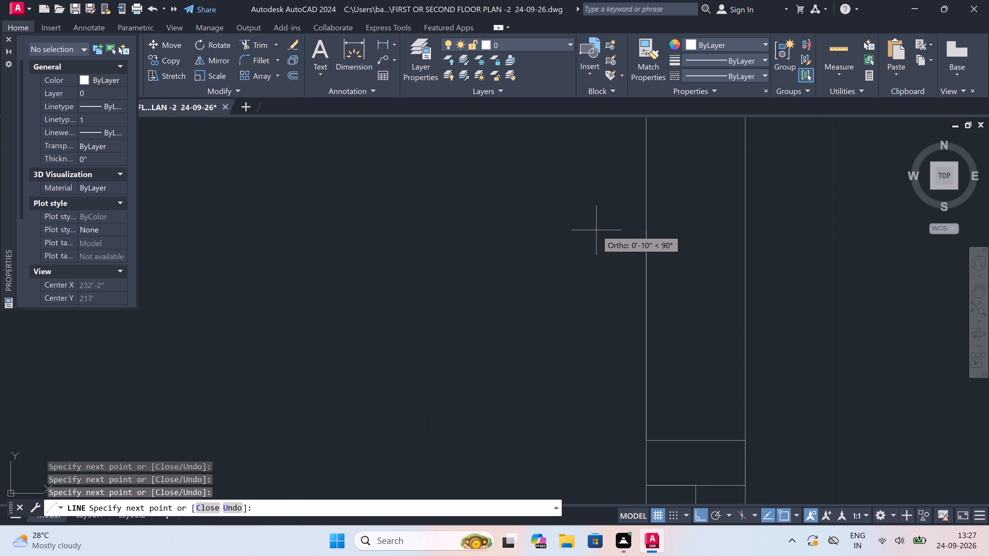
left_click(699, 444)
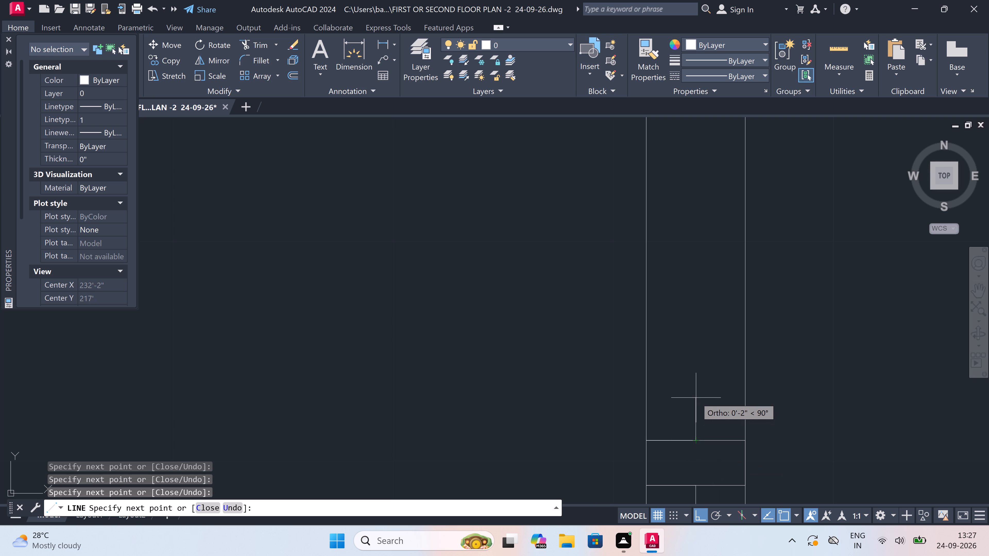
left_click(696, 398)
left_click(644, 399)
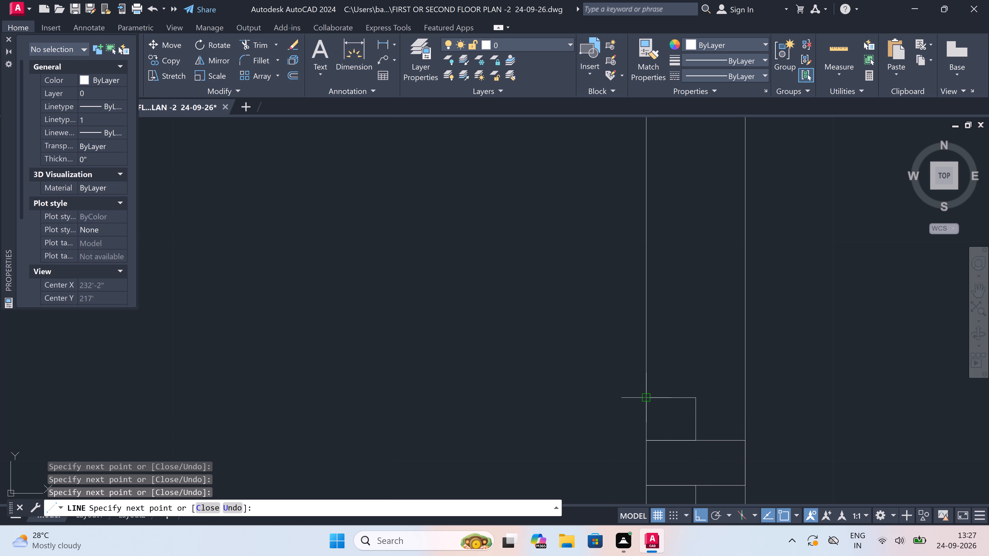
left_click(739, 398)
Draw four more course lines about 2" apart up section A's left end wall, with central vertical joints in alternate courses.
left_click_drag(747, 347, 729, 349)
left_click(648, 350)
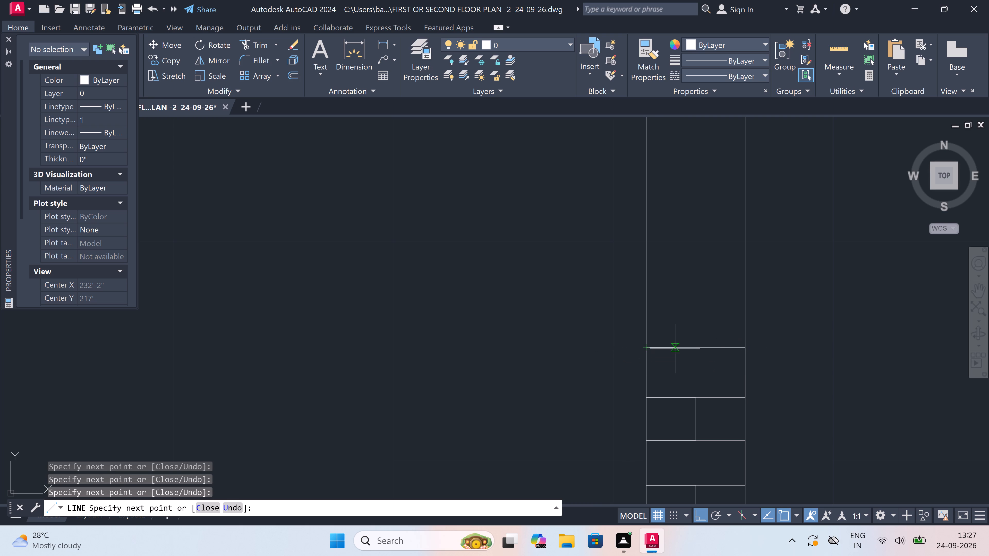
left_click(697, 348)
left_click(699, 301)
left_click_drag(645, 303, 649, 303)
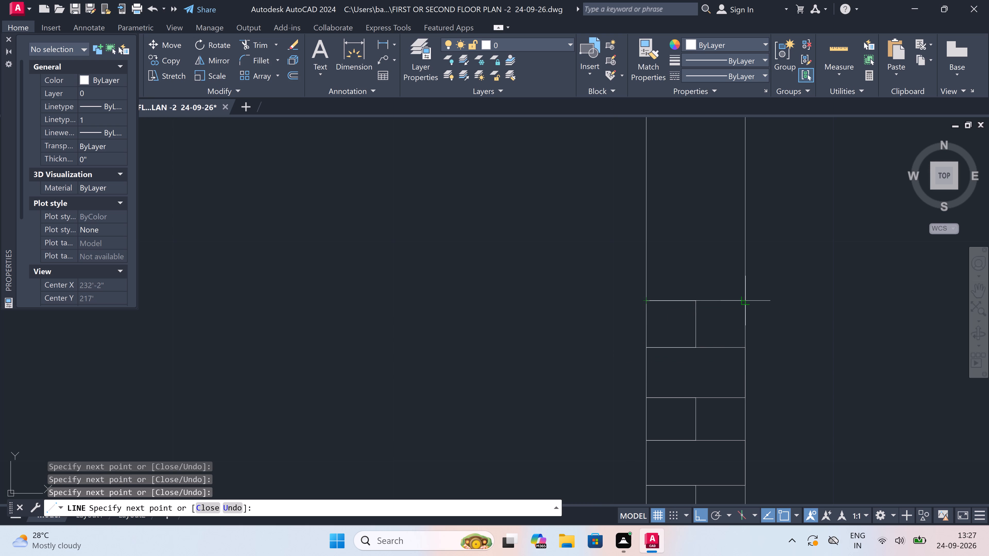
left_click(743, 298)
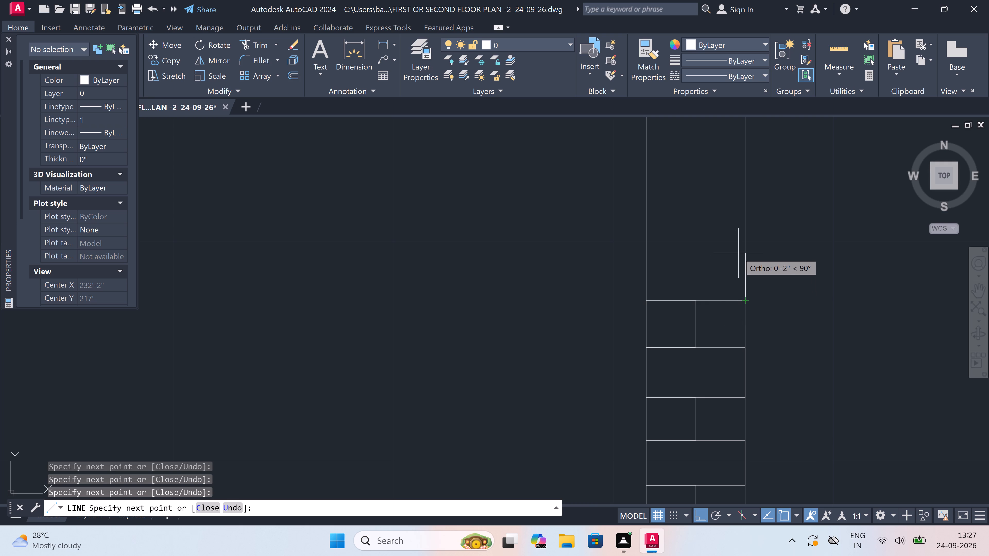
left_click(738, 253)
left_click(650, 251)
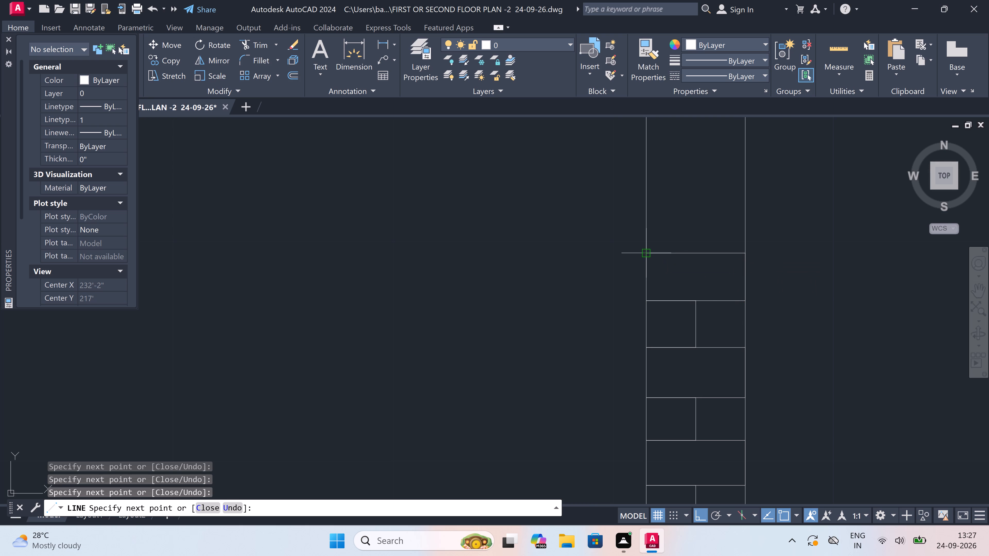
left_click(697, 251)
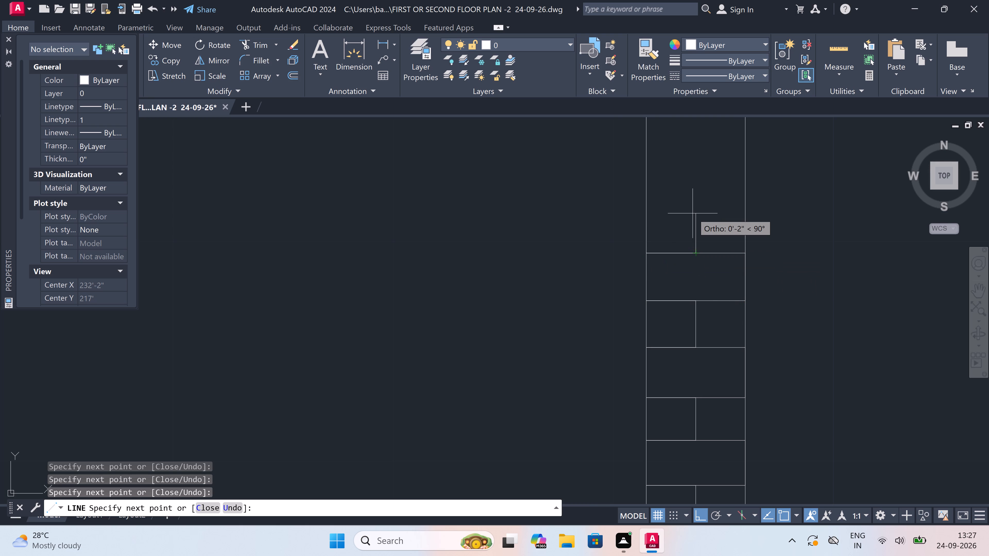
left_click(693, 207)
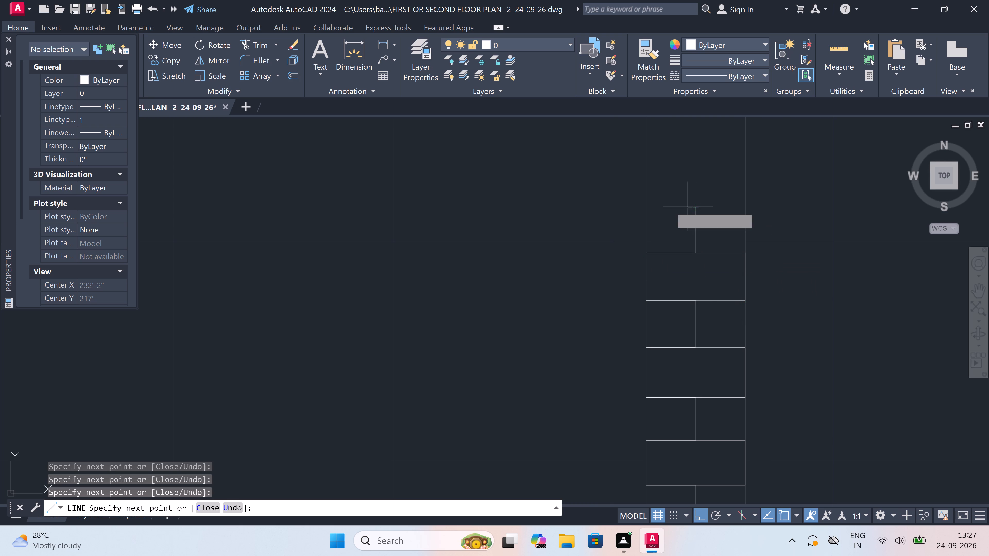
left_click_drag(647, 209, 649, 209)
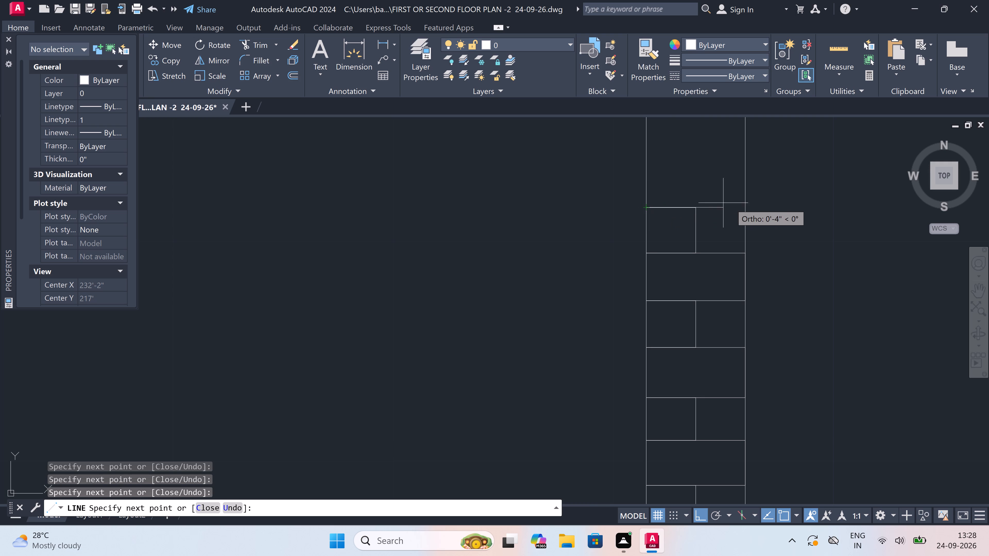
left_click(746, 208)
Continue the left end wall's brickwork with a plain course and a centrally jointed course about 3" high, using full-width course lines.
scroll(747, 208, "down", 5)
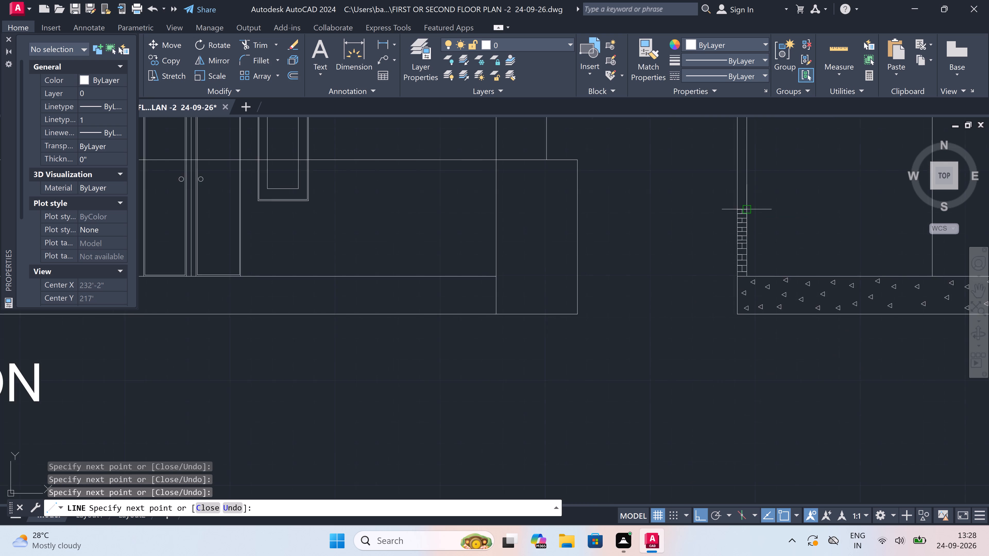
scroll(748, 209, "down", 3)
scroll(753, 183, "up", 4)
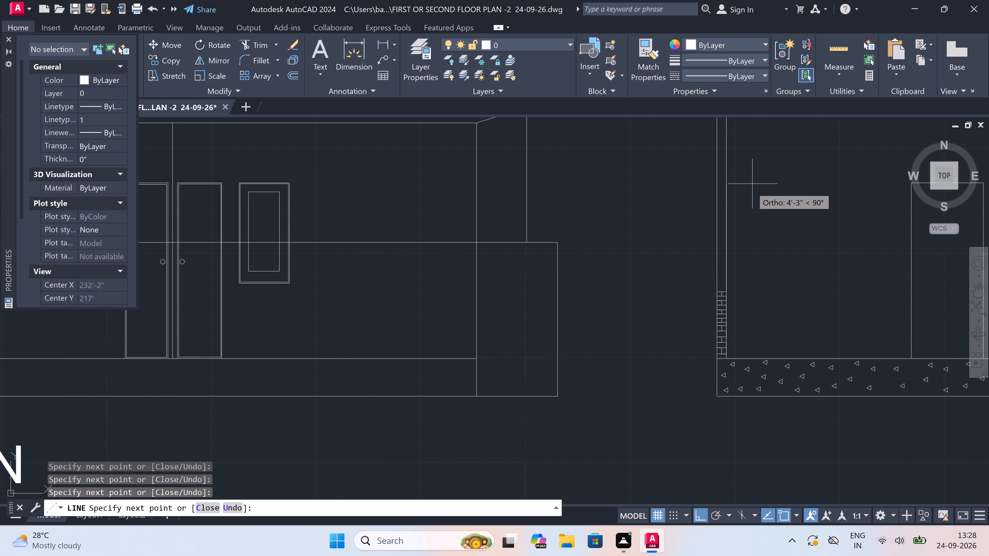
scroll(730, 245, "up", 4)
scroll(713, 346, "down", 2)
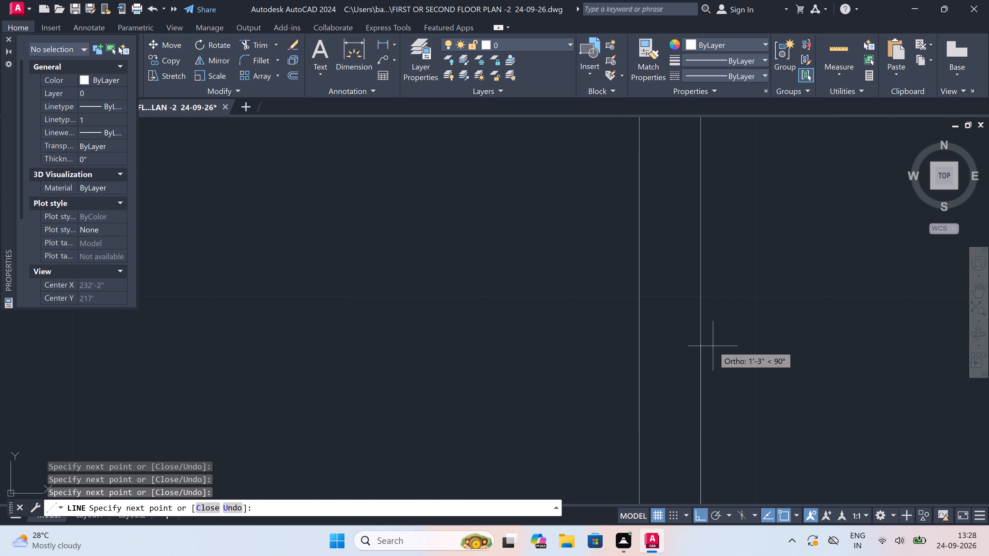
scroll(713, 346, "down", 2)
scroll(713, 396, "up", 3)
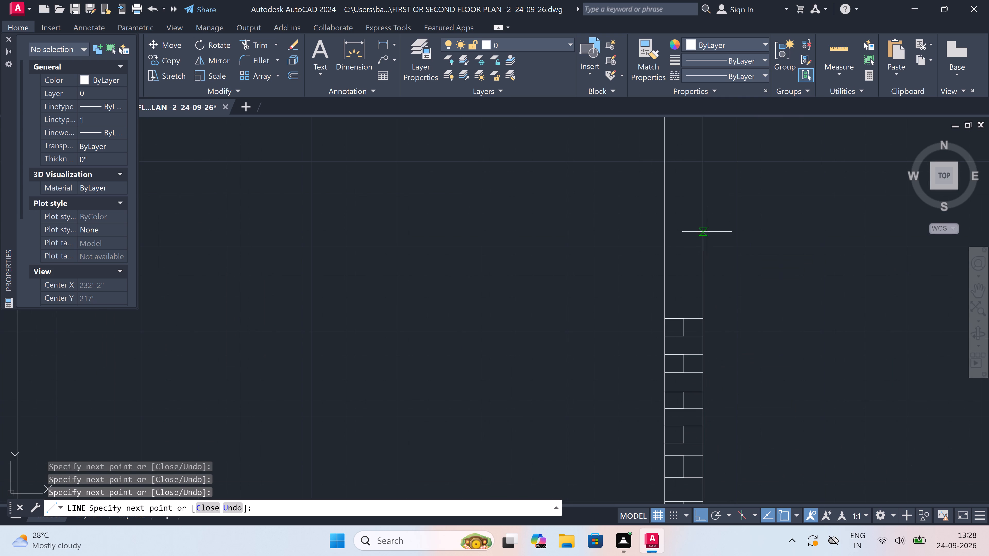
scroll(706, 222, "up", 3)
scroll(706, 227, "down", 2)
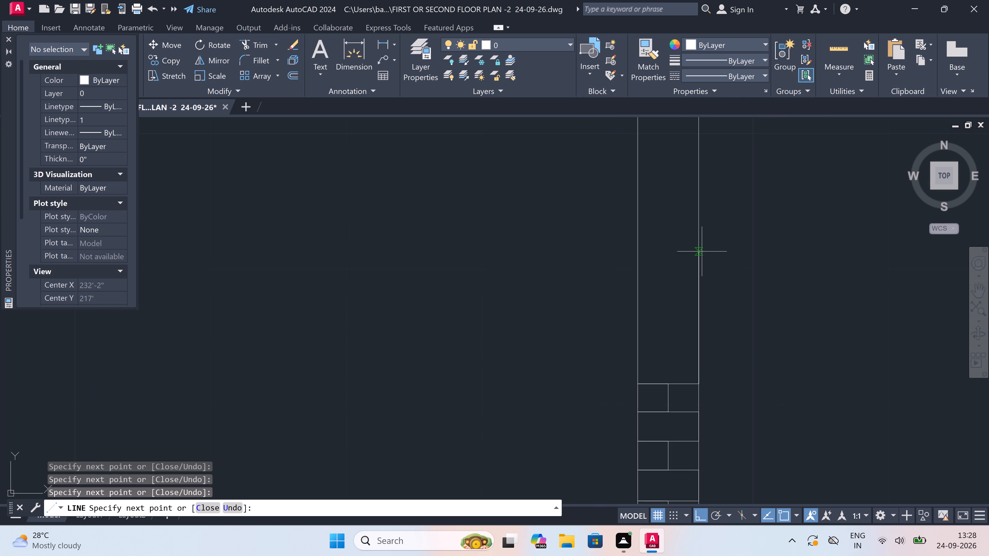
left_click(699, 346)
left_click(638, 349)
left_click_drag(670, 344, 670, 337)
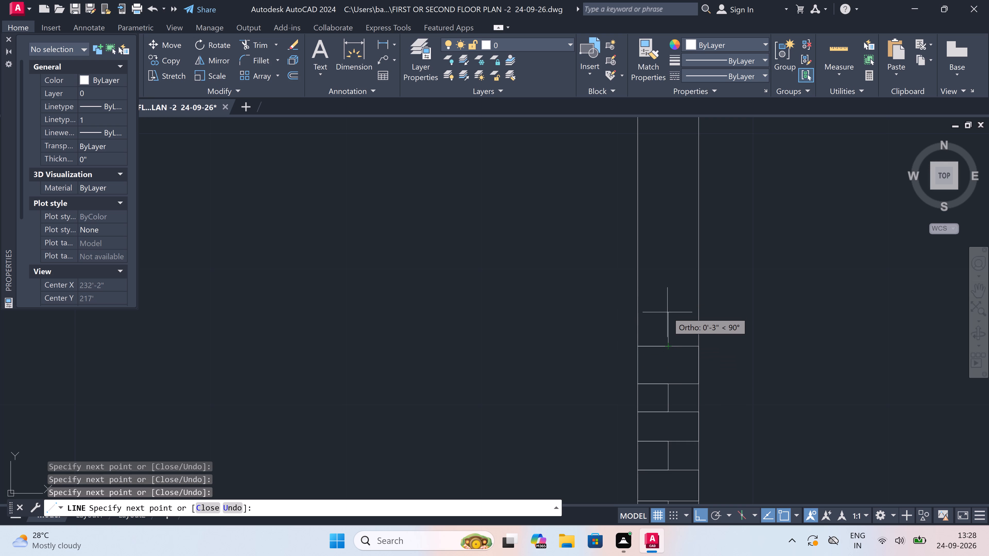
left_click(667, 310)
left_click(636, 305)
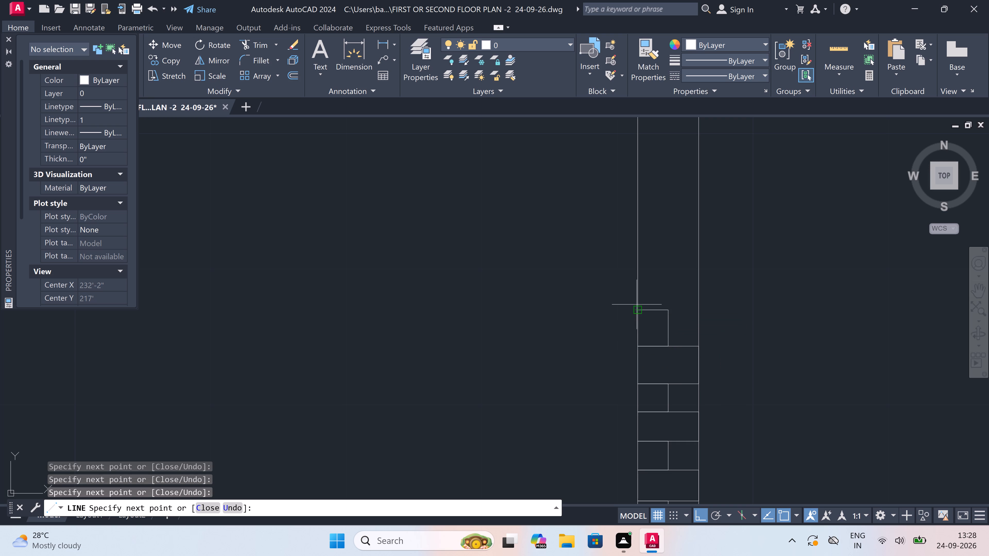
left_click(699, 313)
Add two more full-width course lines above the top course of the left end wall, joined by a central vertical joint.
left_click(701, 271)
left_click(636, 272)
left_click_drag(666, 268, 666, 265)
left_click(666, 233)
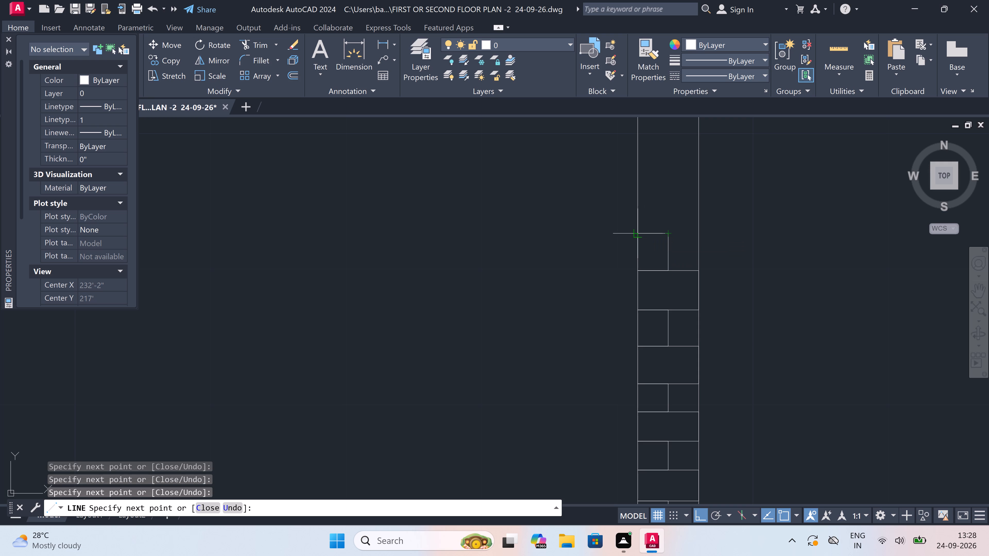
left_click_drag(638, 232, 642, 232)
left_click(695, 232)
Draw another plain course topped by a centrally jointed course on section A's left end wall.
scroll(696, 232, "down", 5)
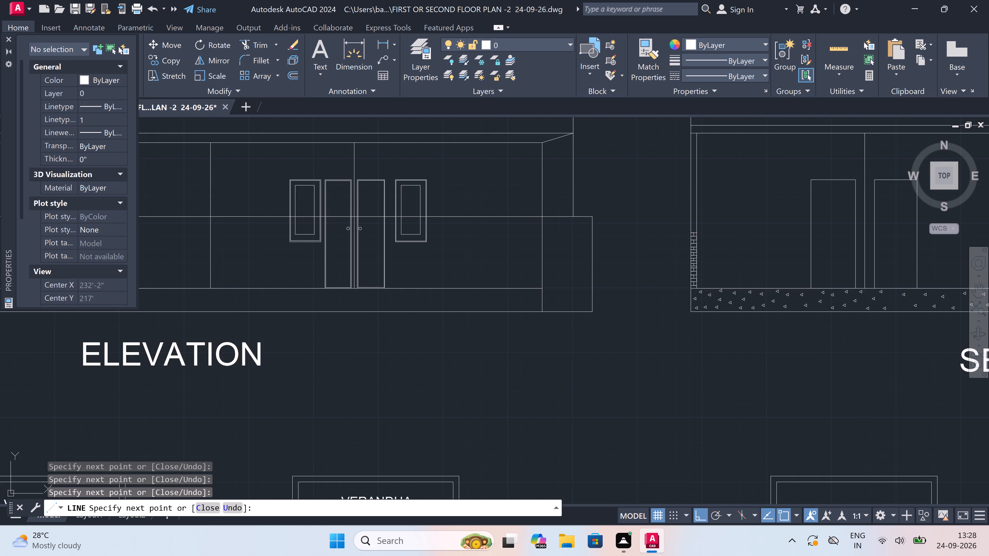
scroll(693, 213, "up", 6)
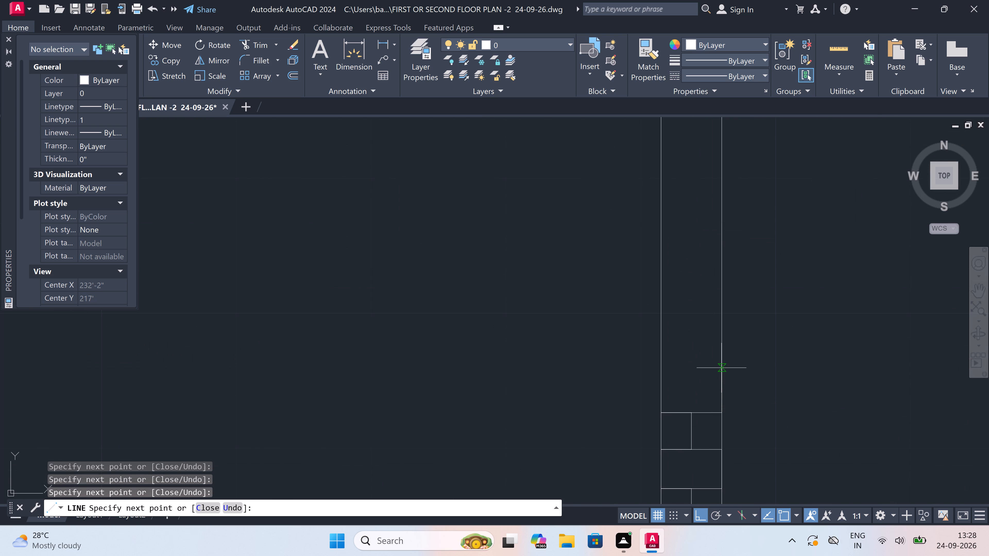
left_click(721, 369)
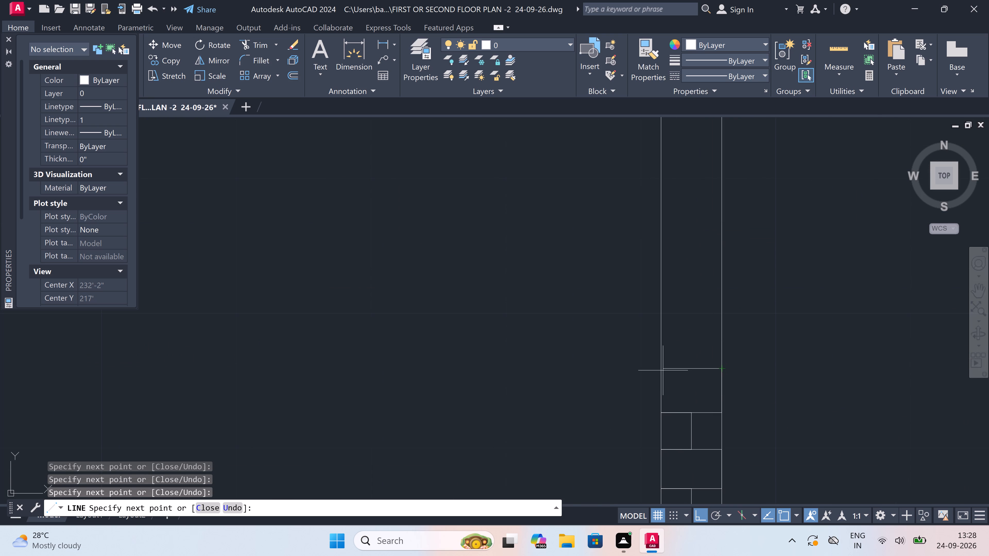
left_click(661, 370)
left_click_drag(691, 365, 692, 366)
left_click_drag(692, 366, 695, 364)
left_click(693, 335)
left_click_drag(663, 335, 667, 333)
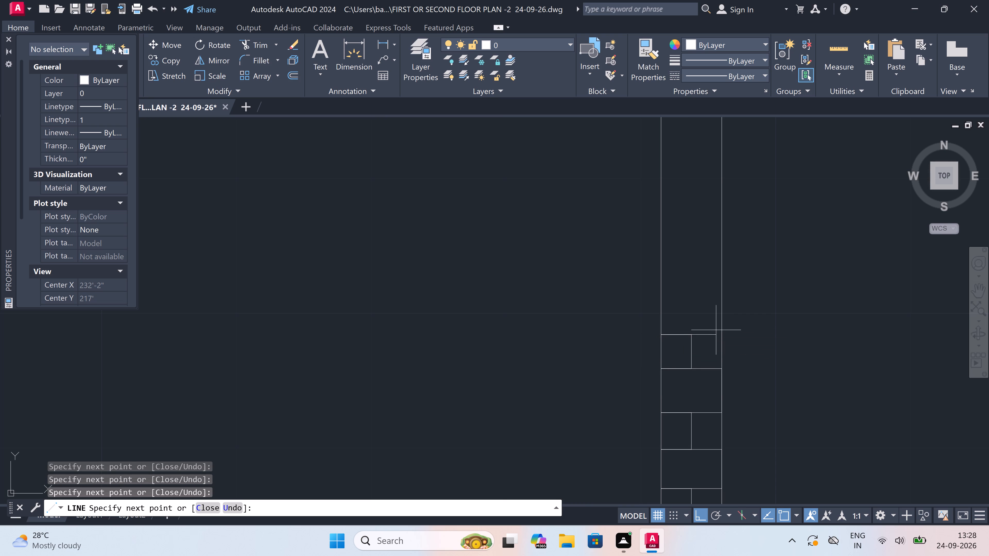
left_click(720, 333)
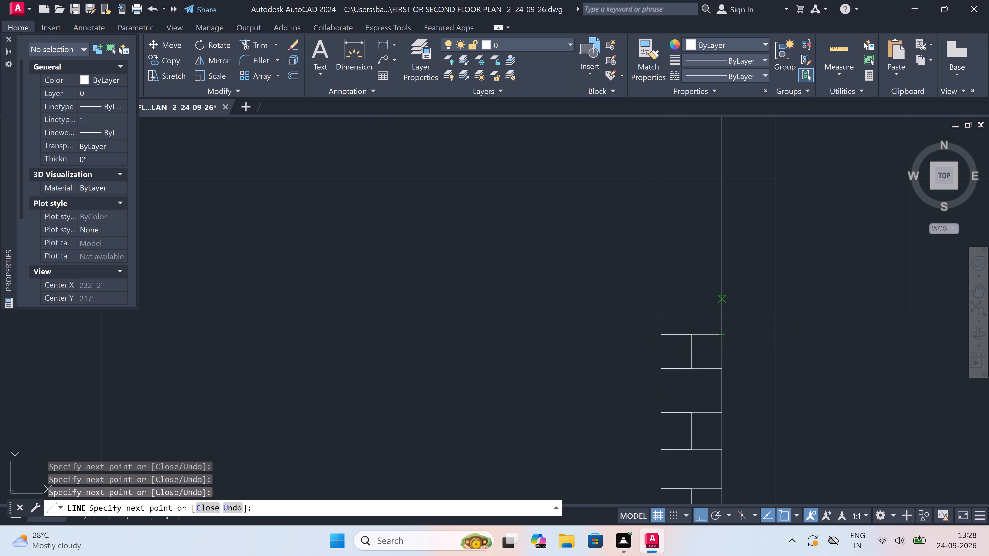
Stack a further plain course and a course with a central joint about 3" high on the left end wall's brickwork.
left_click(719, 297)
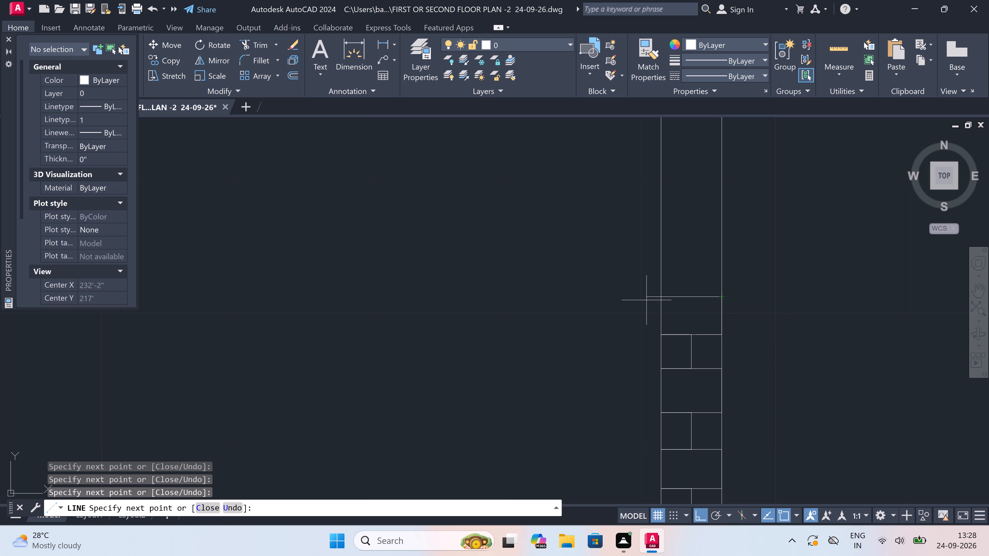
left_click(662, 296)
left_click_drag(693, 297, 693, 294)
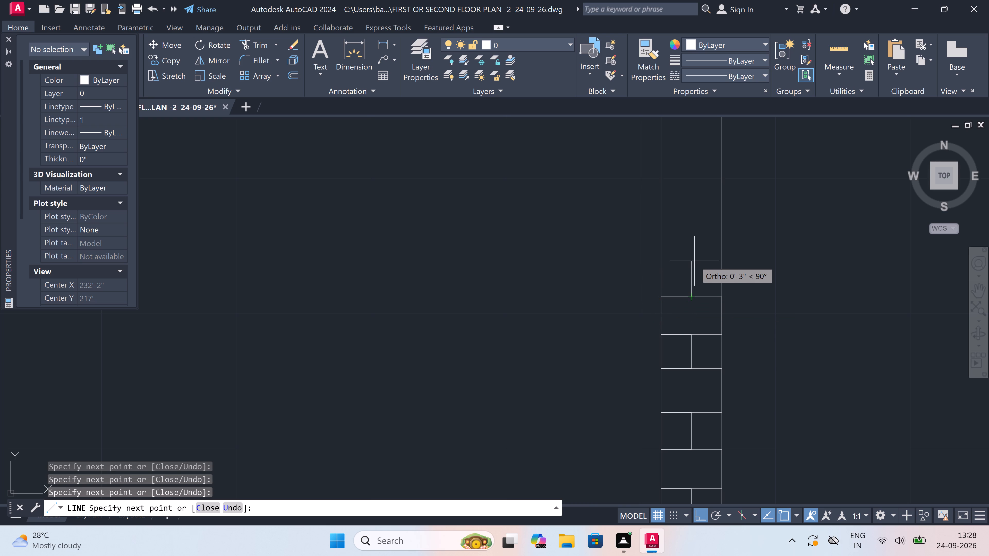
left_click(693, 256)
left_click(662, 254)
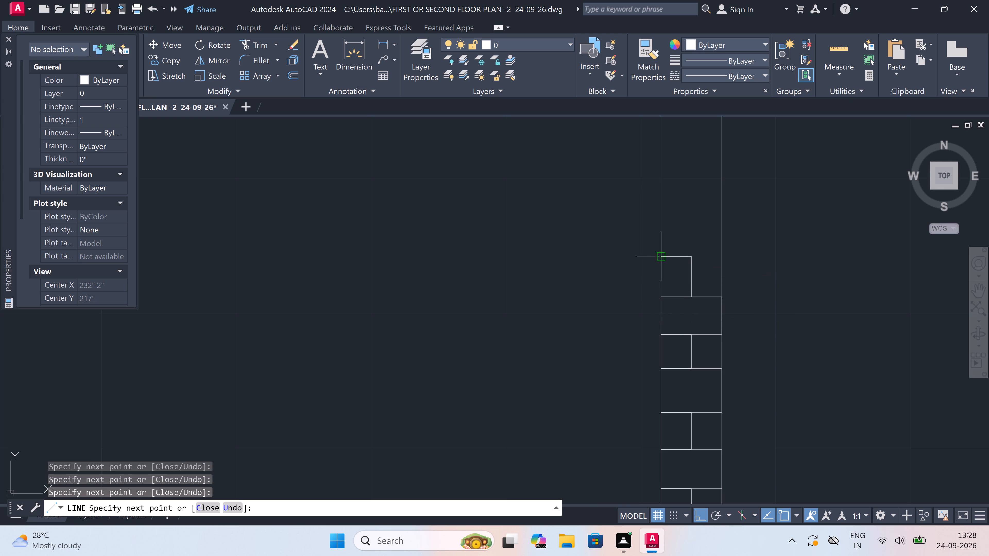
left_click(720, 254)
Extend the left end wall's brickwork upward with two full-width course lines and a central joint about 3" high between them.
scroll(721, 255, "down", 4)
scroll(718, 239, "up", 5)
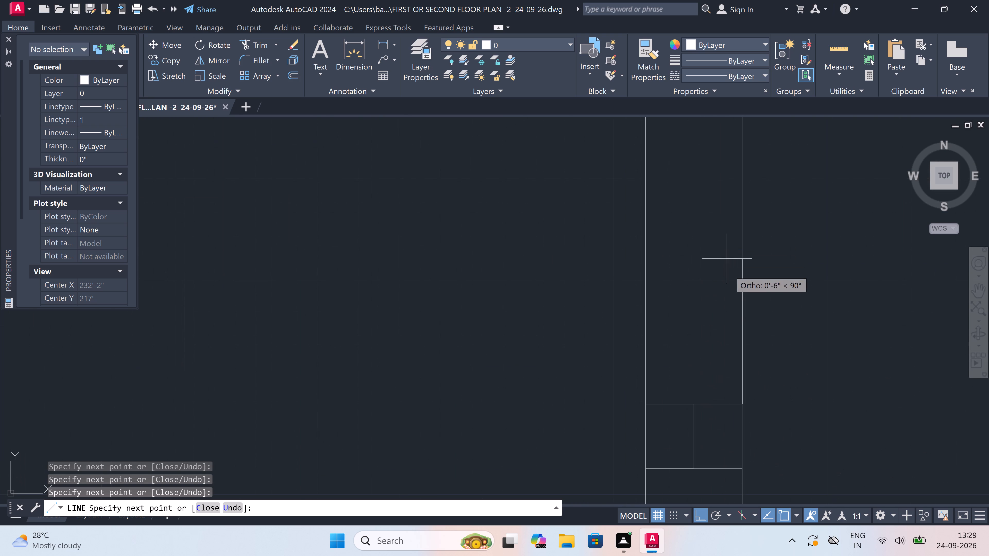
left_click(741, 337)
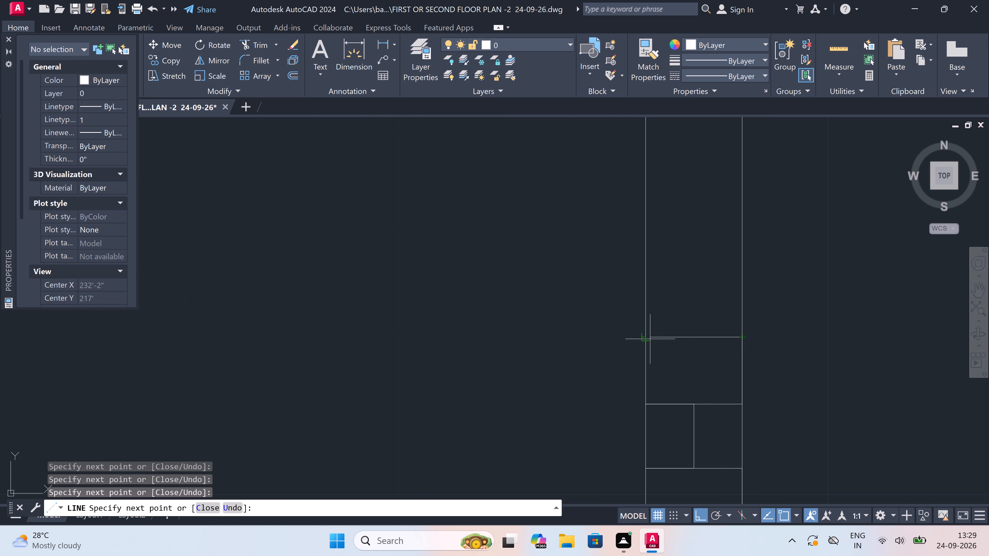
left_click(646, 336)
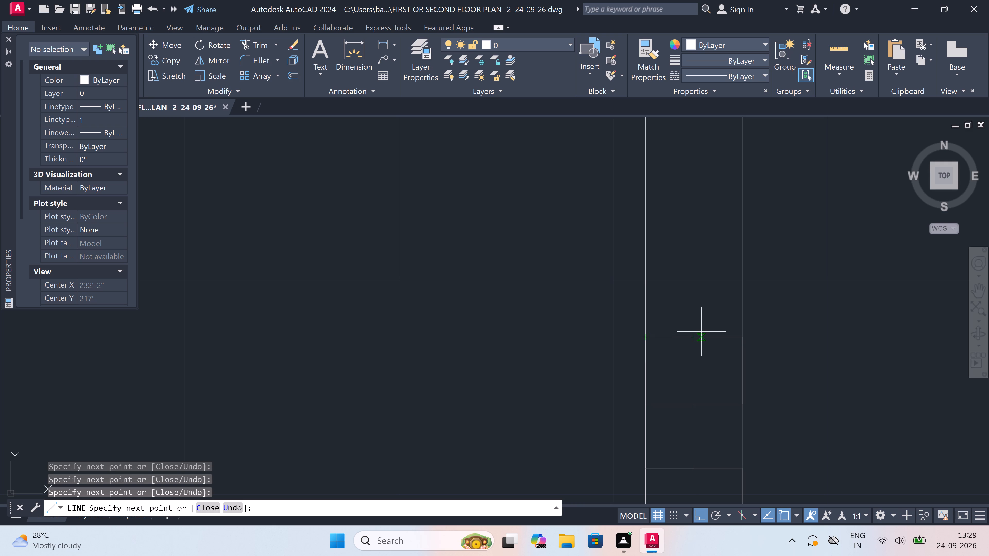
left_click(697, 333)
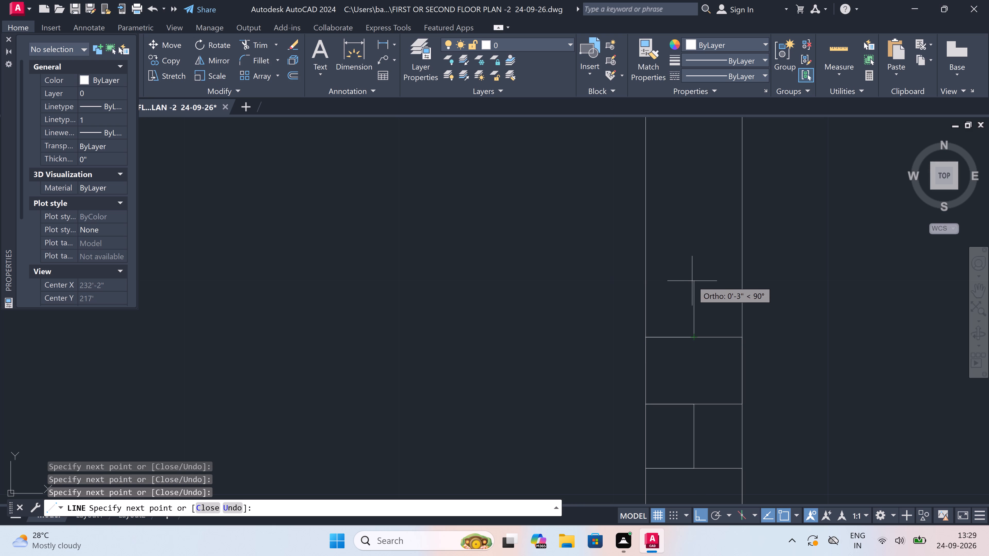
left_click(692, 279)
left_click(642, 282)
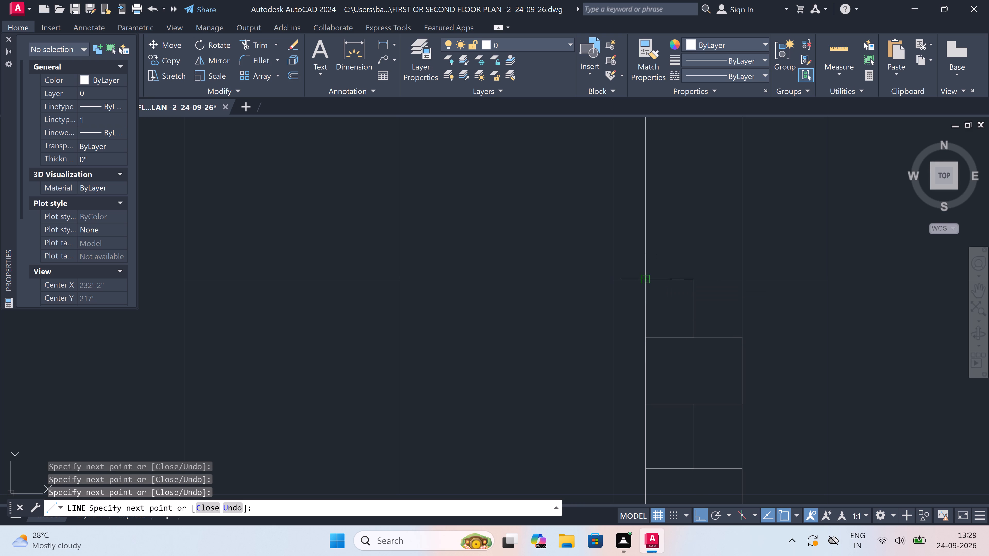
left_click(741, 279)
Draw one more plain course and a centrally jointed course about 3" high above the left end wall's top course line.
scroll(742, 279, "down", 4)
scroll(745, 256, "up", 4)
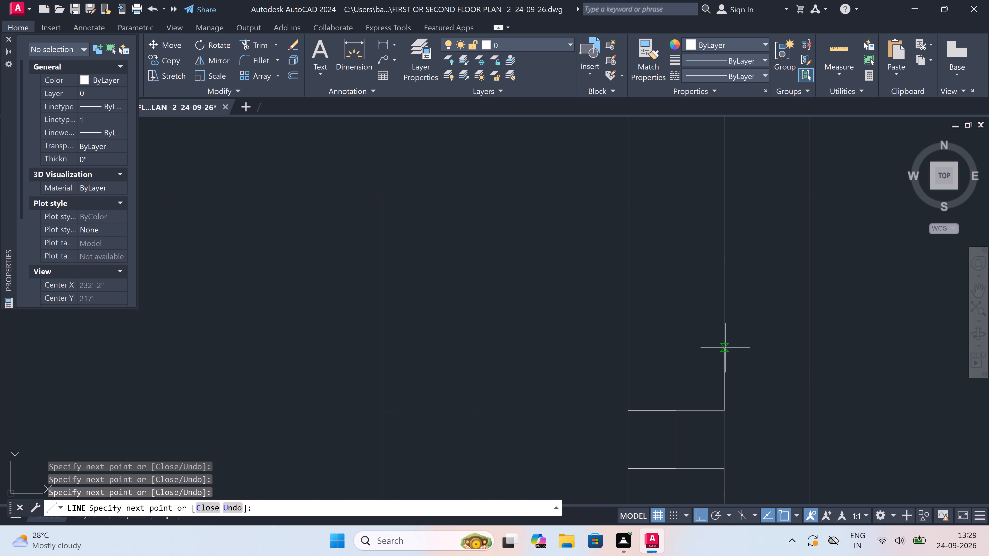
left_click_drag(724, 347, 720, 348)
left_click(626, 347)
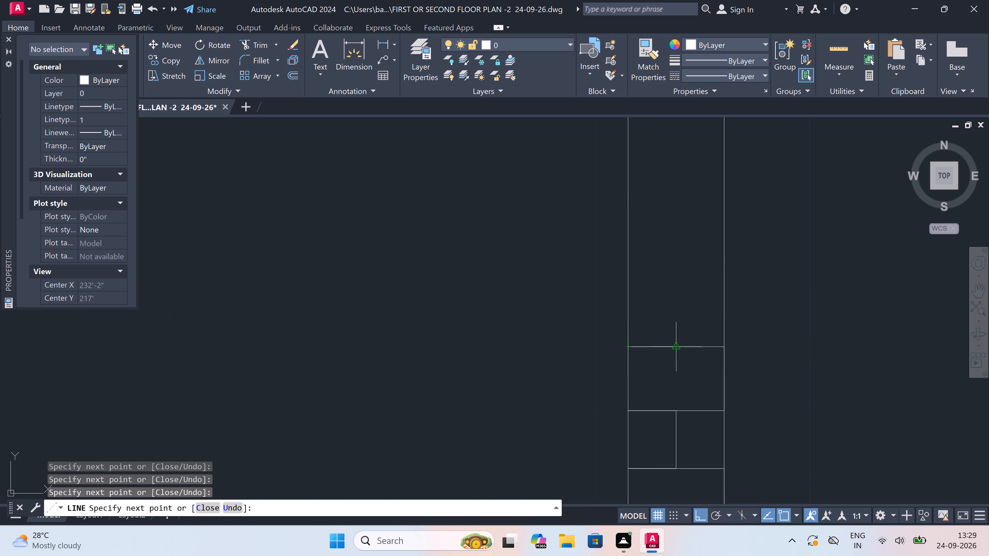
left_click(675, 345)
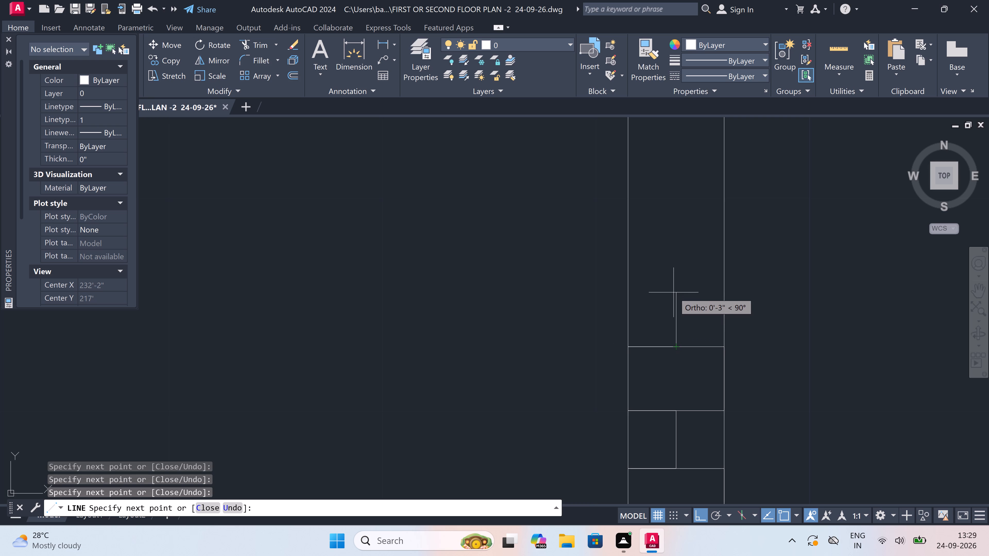
left_click(673, 291)
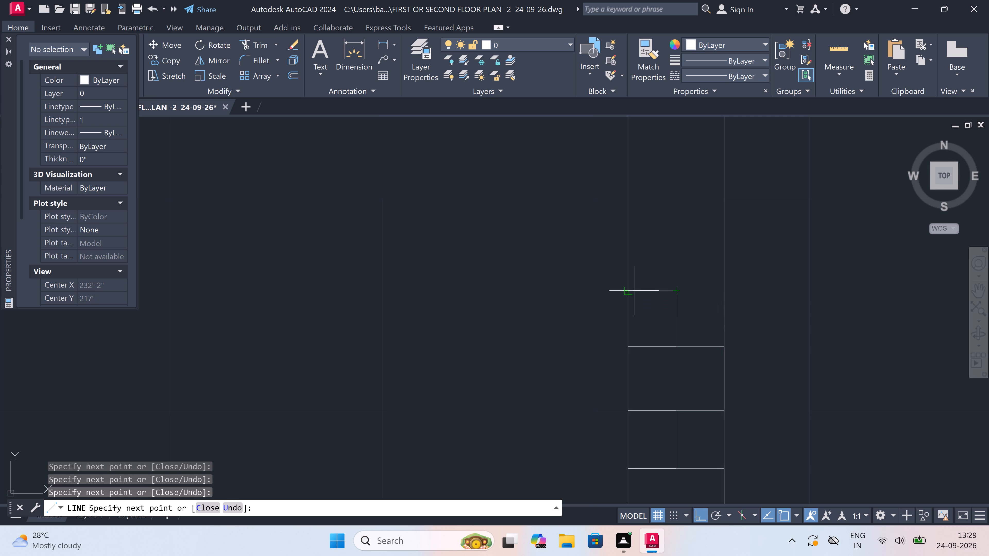
left_click(627, 289)
left_click(721, 294)
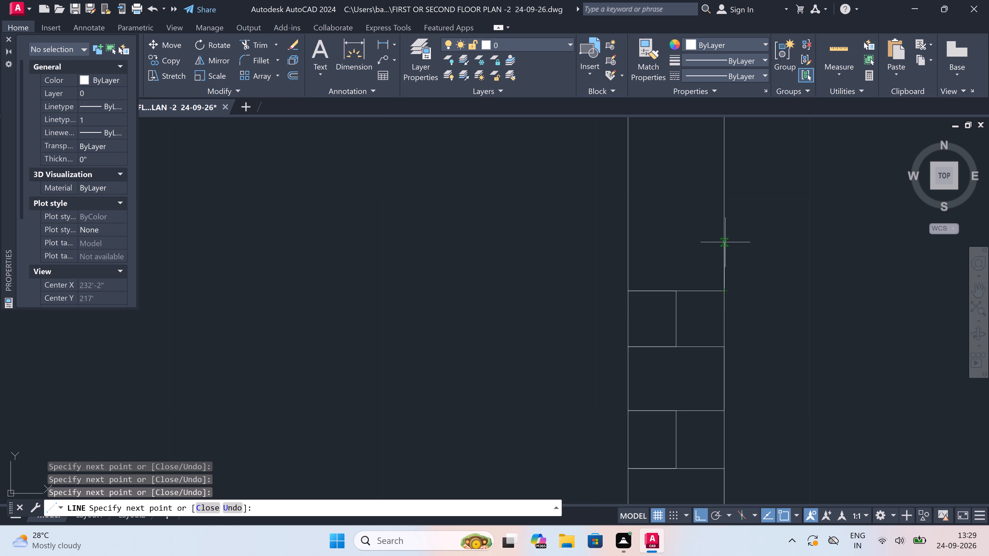
Draw a plain course topped by a centrally jointed course above the left end wall's top course line in section A.
left_click(724, 234)
left_click(627, 238)
left_click(680, 233)
scroll(682, 184, "down", 4)
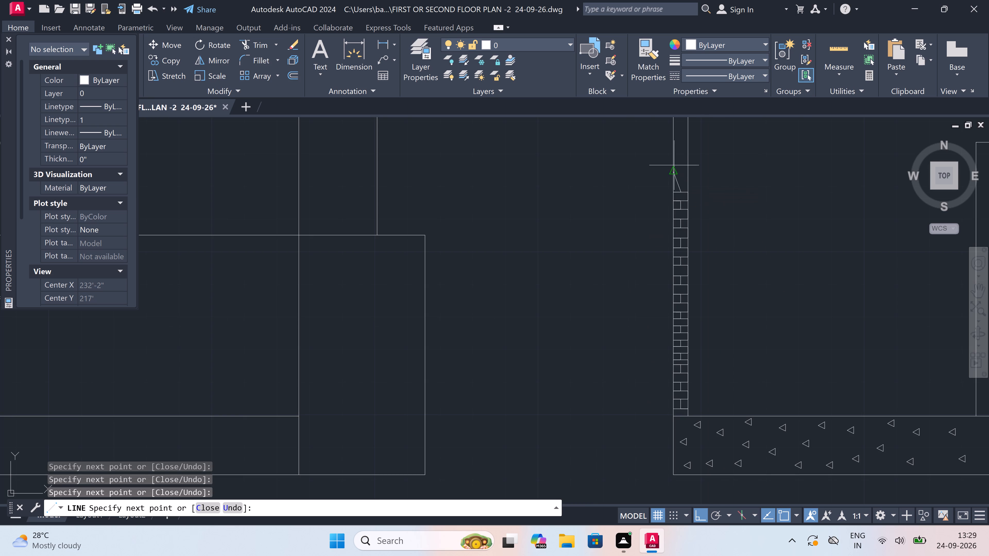
scroll(676, 161, "up", 4)
scroll(683, 204, "up", 2)
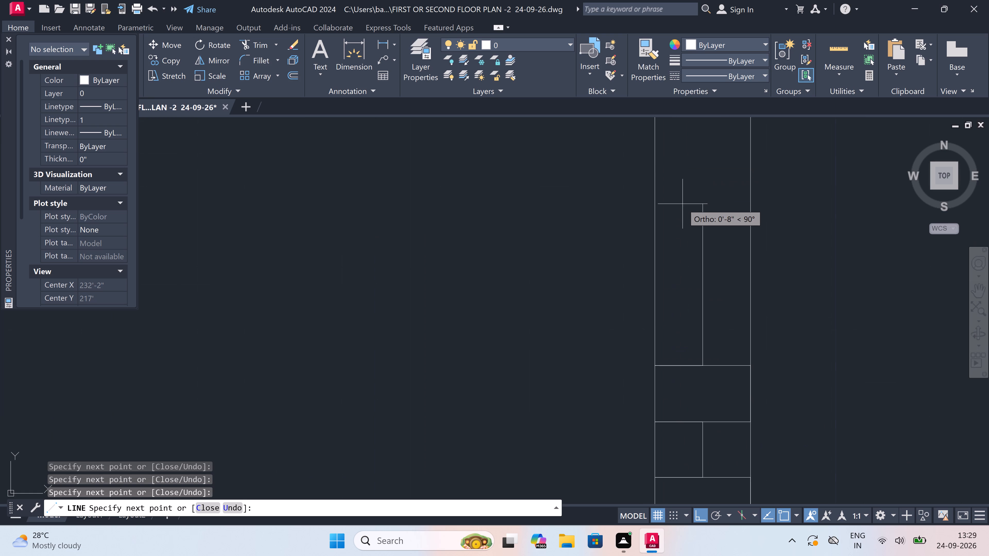
scroll(683, 205, "down", 2)
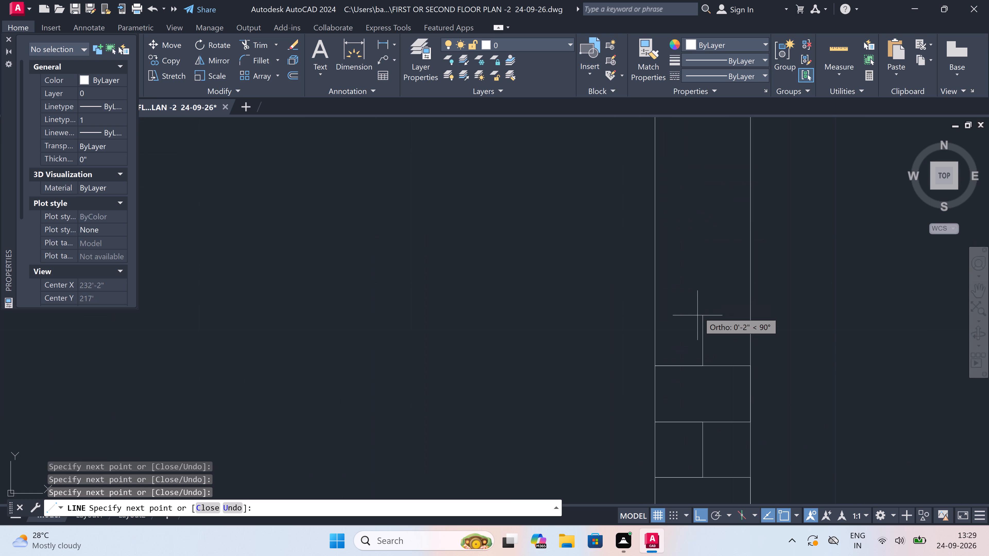
left_click(698, 312)
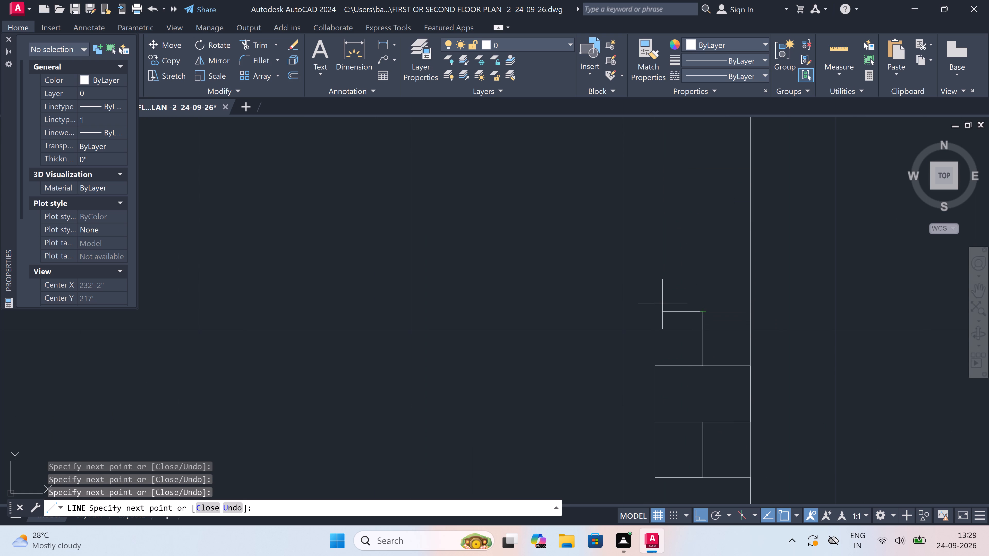
left_click(653, 310)
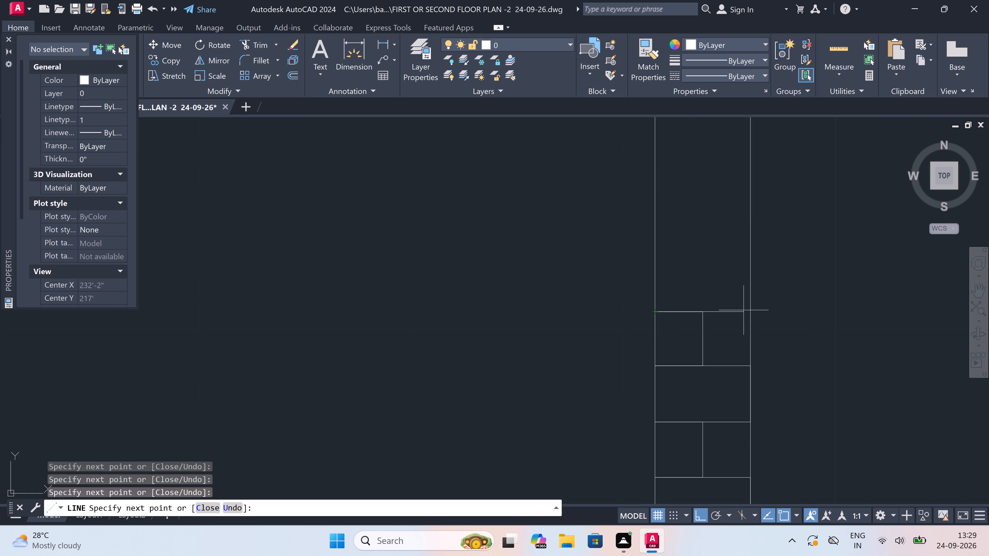
left_click(753, 307)
Add another plain course and a full-width course with a central joint to the left end wall's brickwork.
left_click(748, 255)
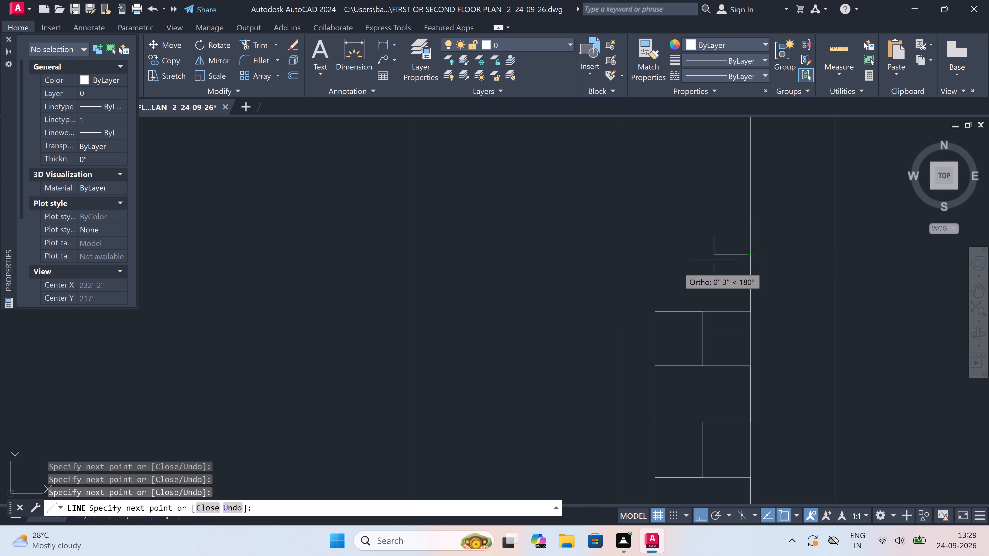
left_click(654, 255)
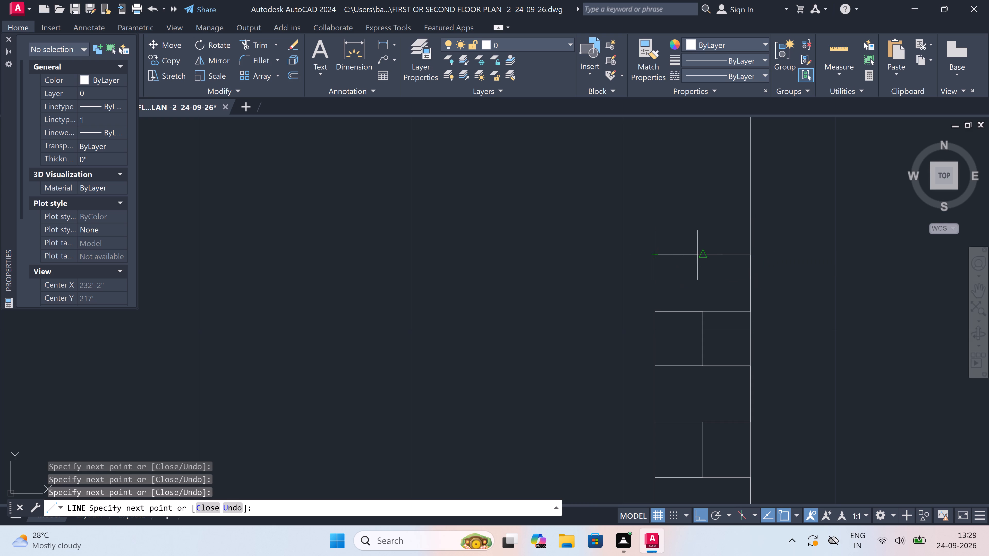
left_click_drag(703, 255, 705, 252)
left_click(704, 205)
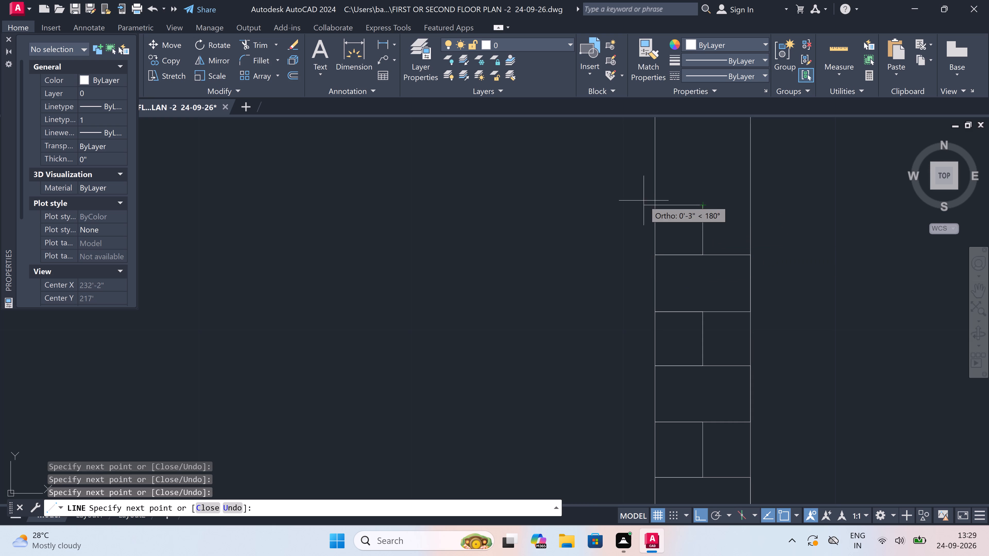
left_click(658, 205)
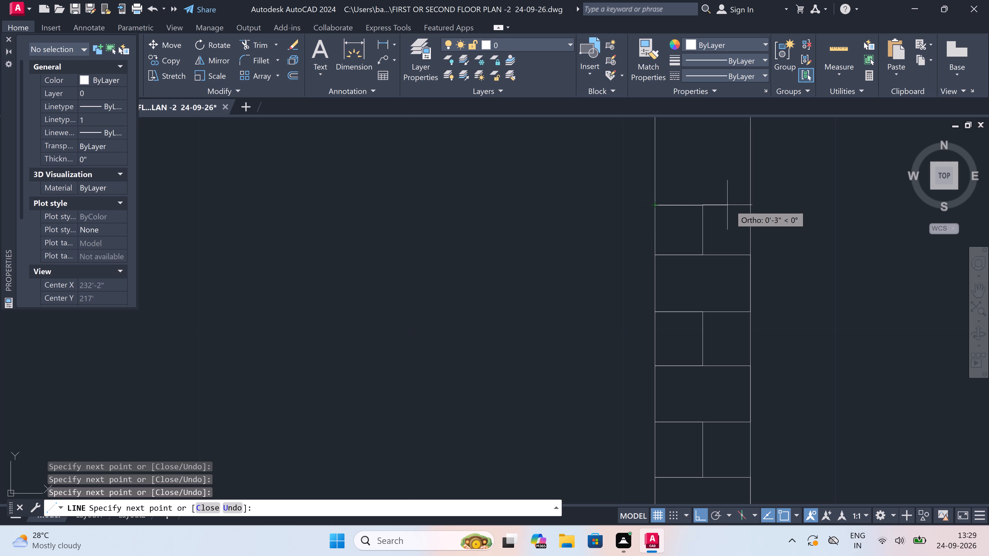
left_click(756, 206)
Continue the left end wall's brickwork with a plain course and a centrally jointed course about 3" high above it.
scroll(756, 207, "down", 3)
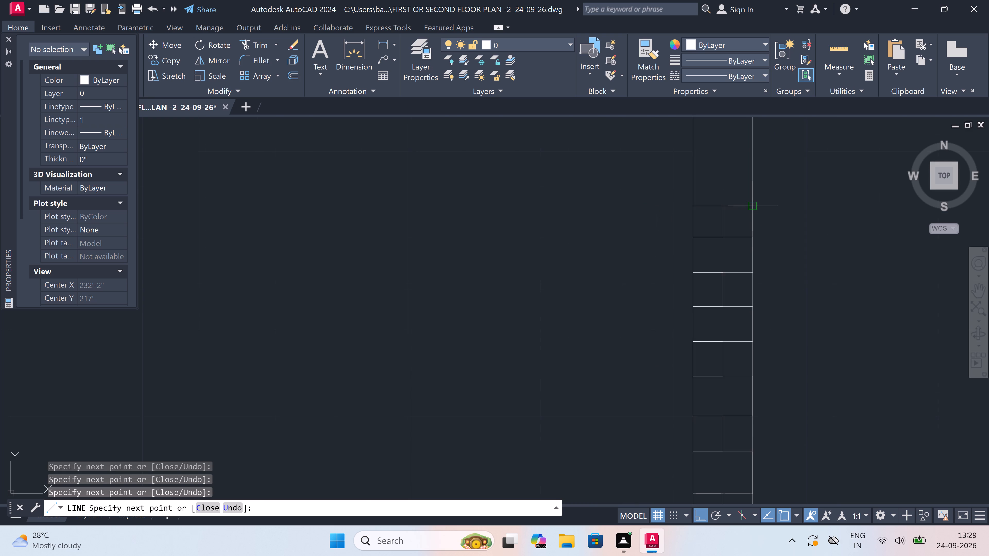
scroll(756, 208, "down", 6)
scroll(759, 185, "up", 4)
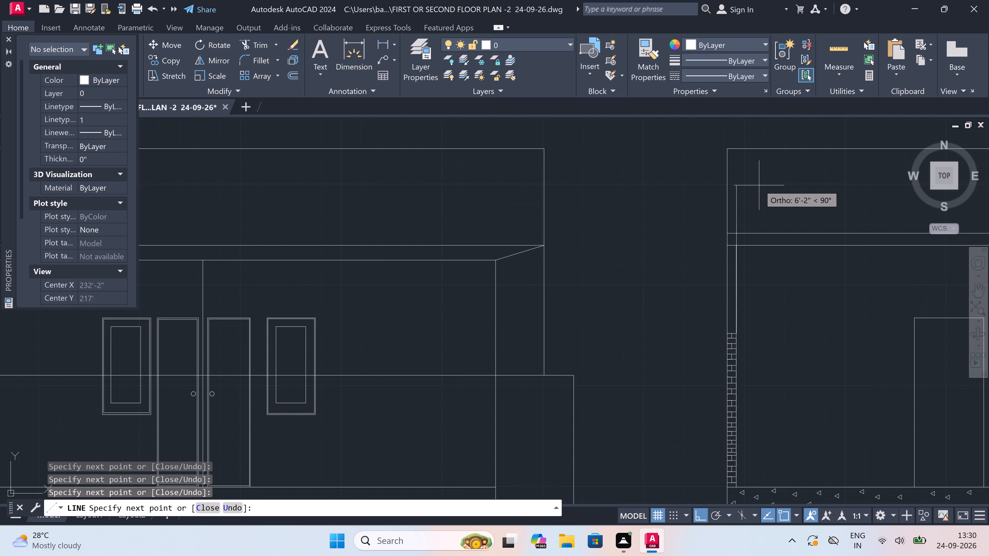
scroll(760, 221, "up", 3)
scroll(675, 408, "down", 1)
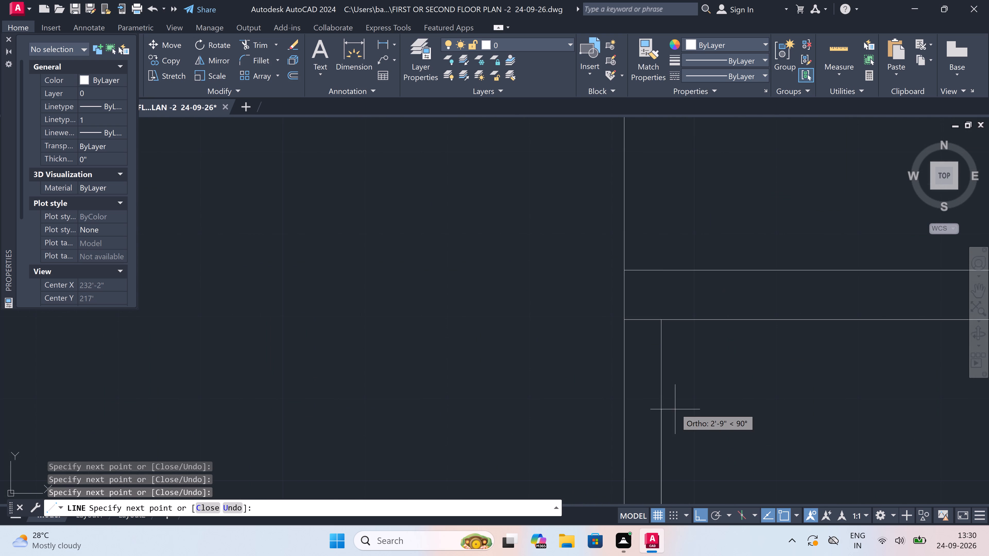
scroll(675, 408, "down", 3)
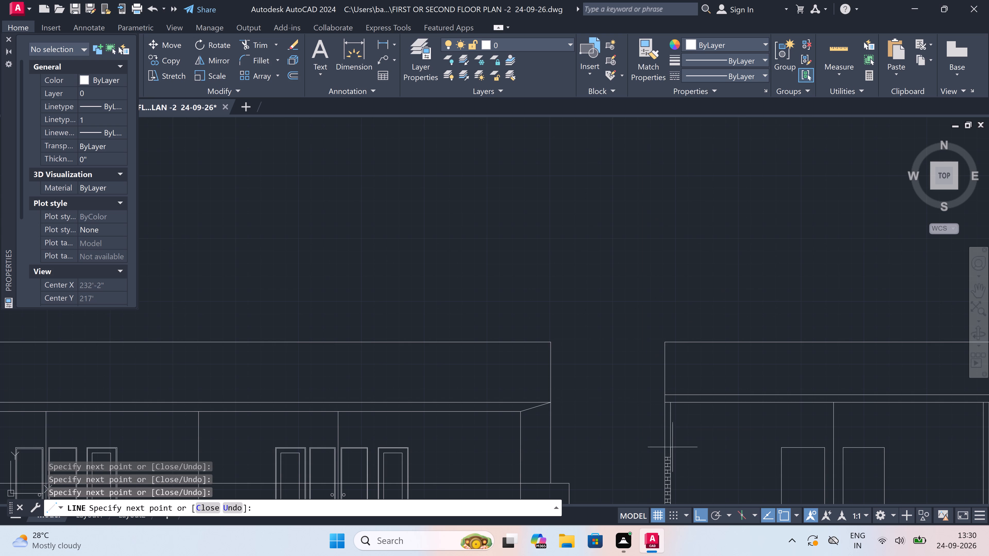
scroll(674, 455, "up", 3)
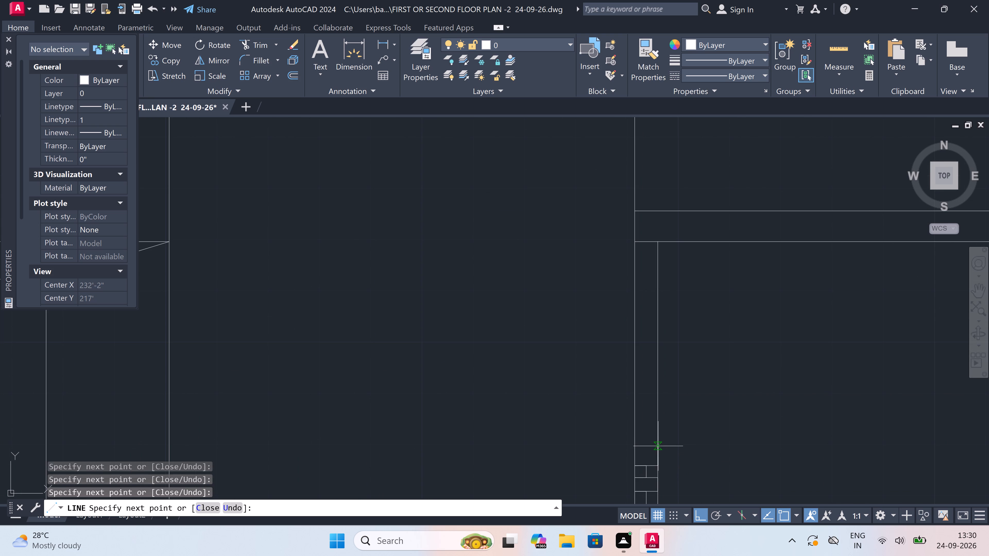
scroll(647, 461, "up", 2)
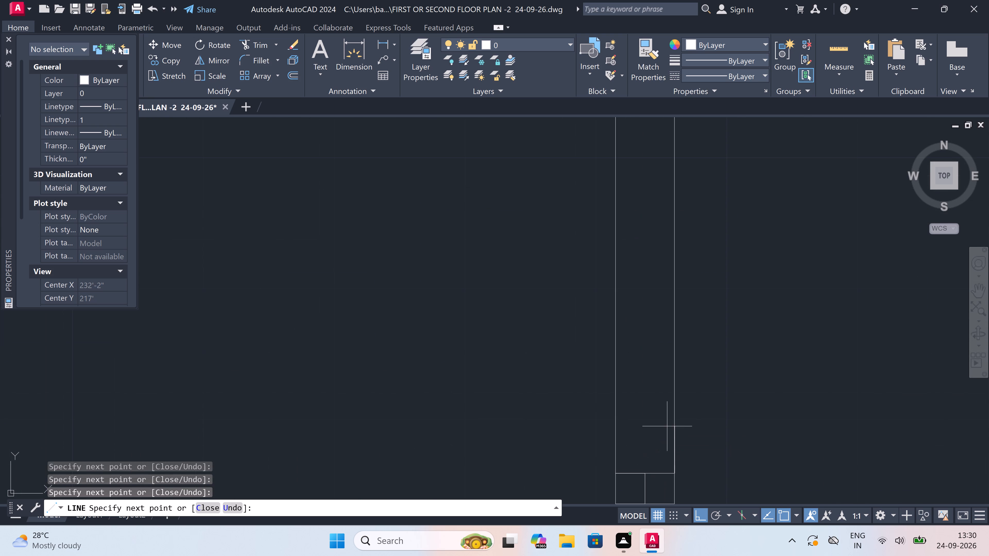
left_click(676, 435)
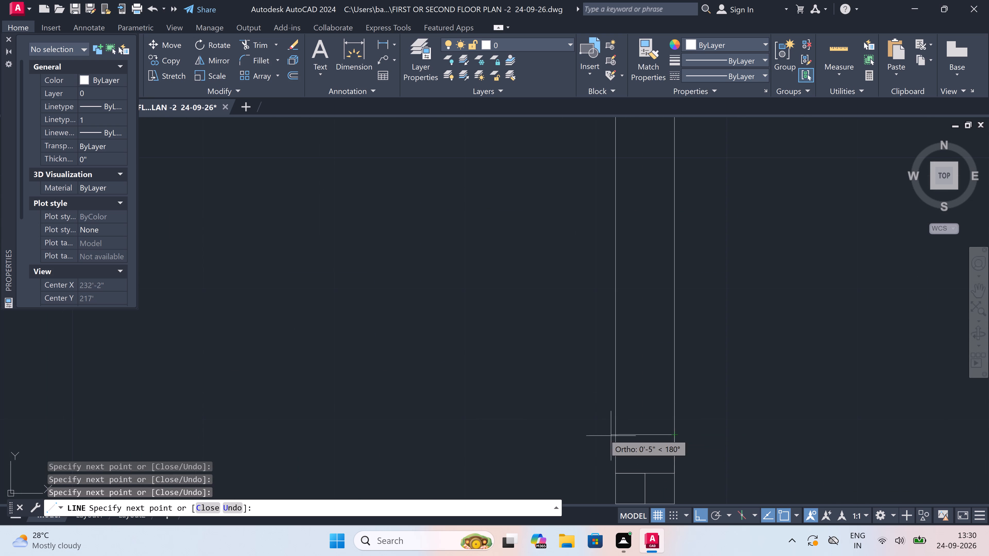
left_click(615, 433)
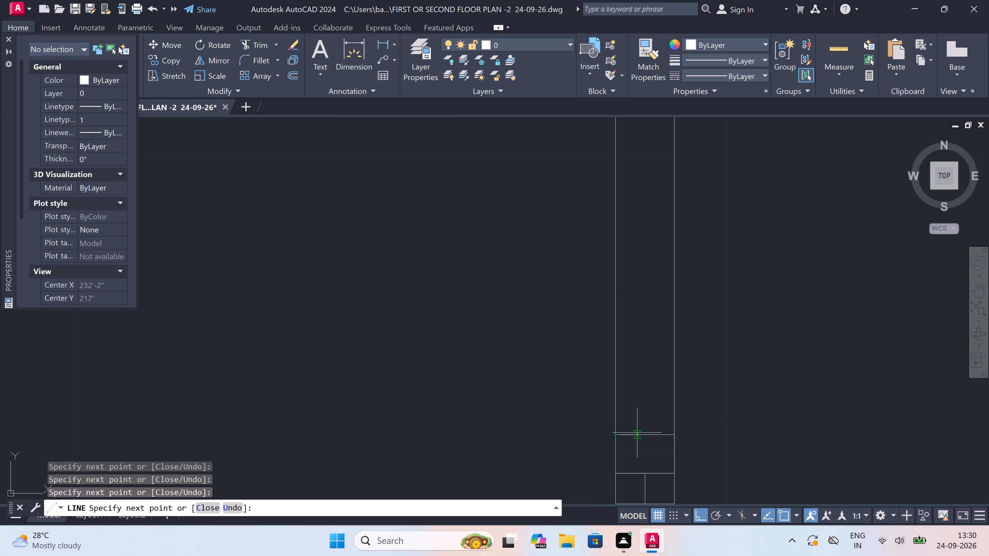
left_click(645, 433)
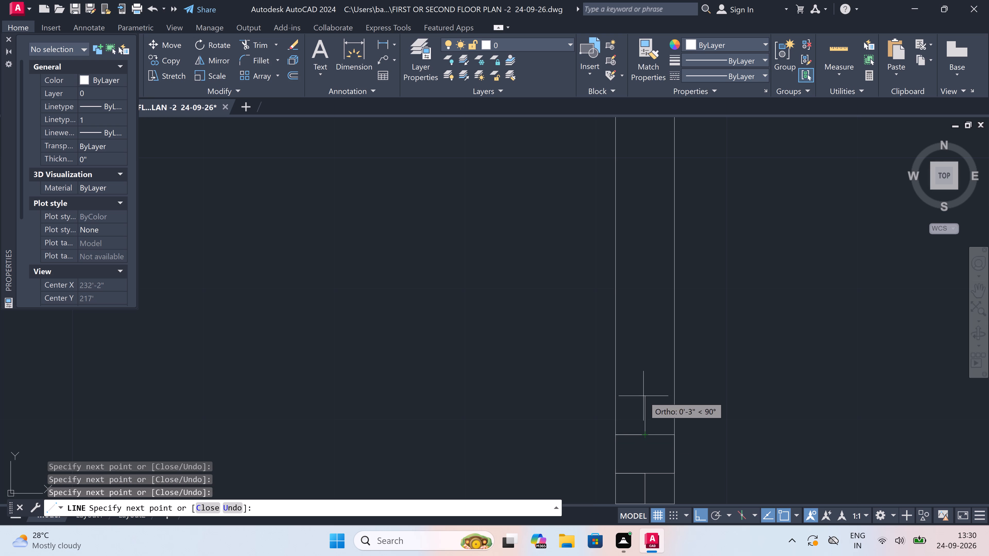
left_click(644, 396)
left_click(618, 396)
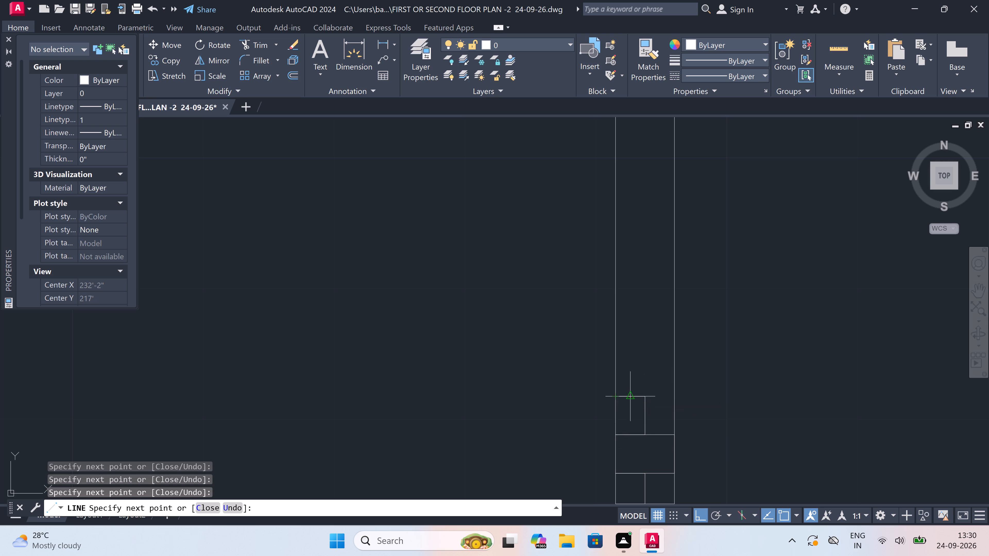
left_click_drag(675, 394, 675, 392)
Stack one more plain course and a centrally jointed course on top of the left end wall's brickwork.
left_click(673, 359)
left_click(618, 359)
left_click(646, 361)
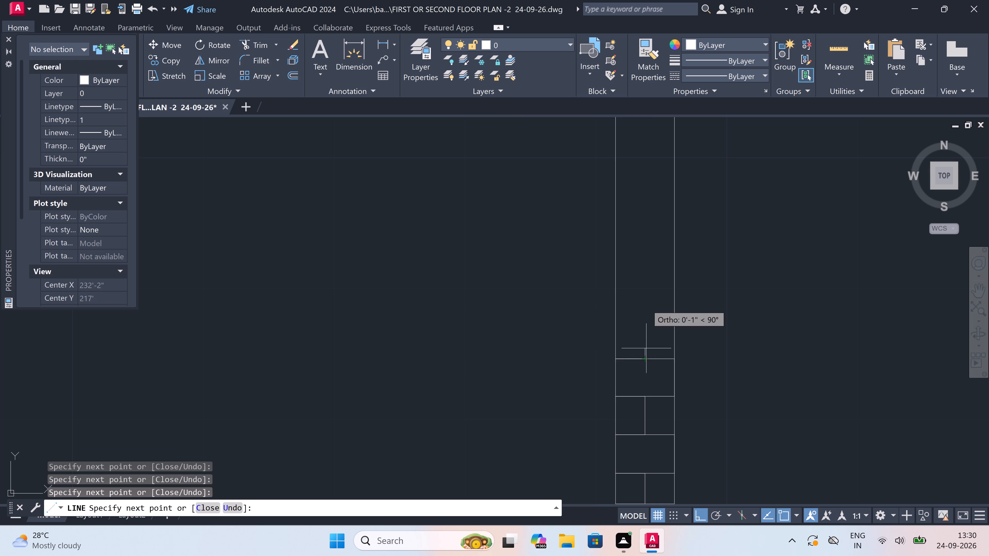
left_click(646, 319)
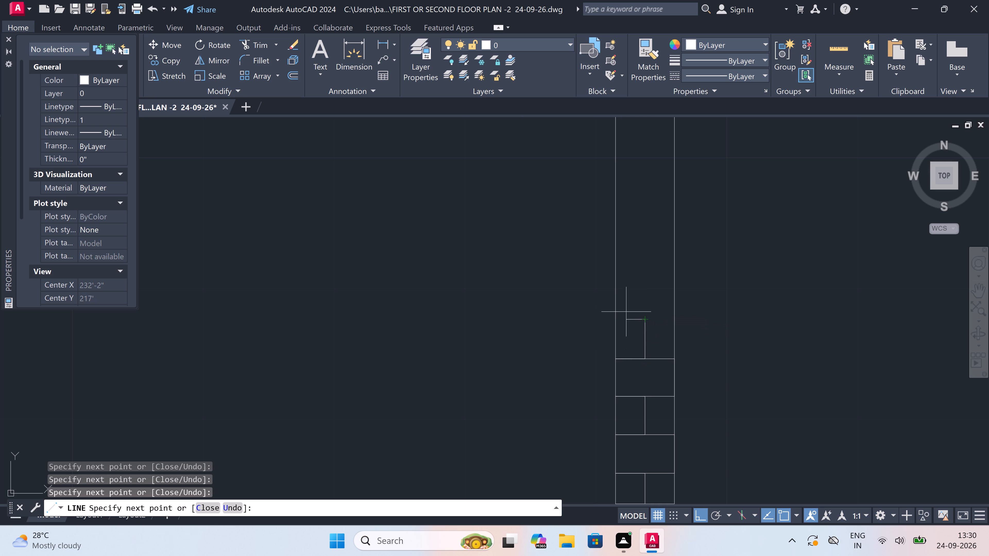
left_click(615, 320)
left_click(677, 317)
Draw a plain course and a centrally jointed course about 3" high above the left end wall's topmost course line.
scroll(680, 275, "up", 2)
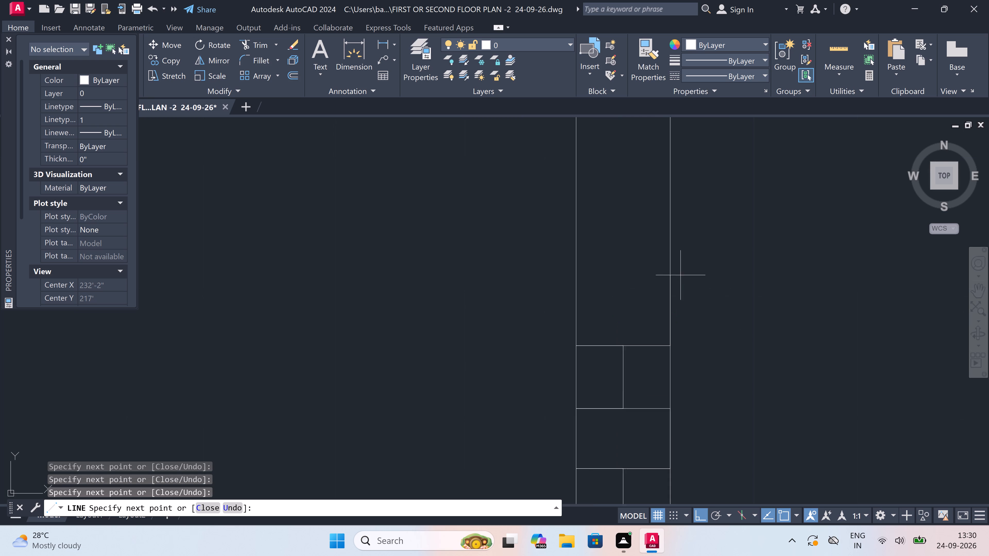
left_click(665, 298)
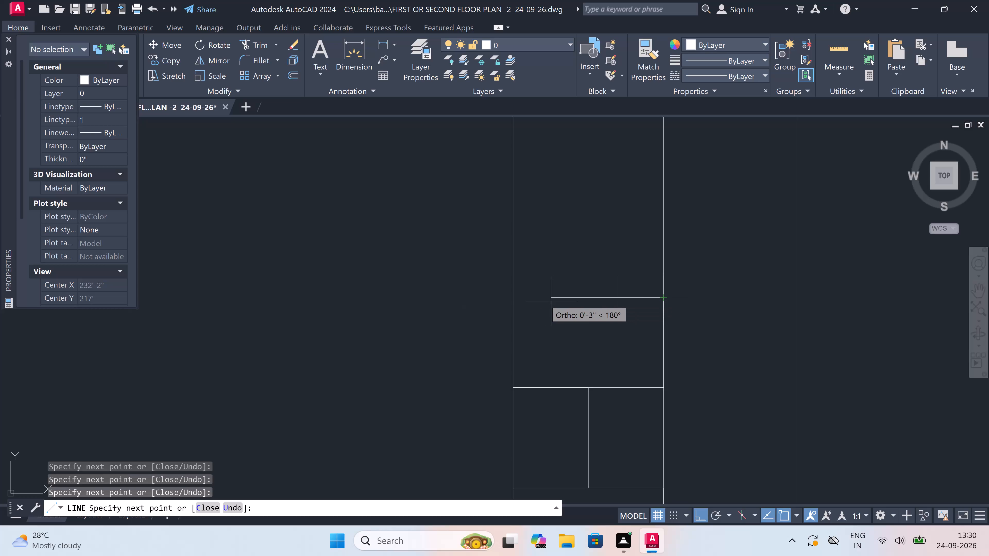
left_click(515, 300)
scroll(515, 300, "down", 6)
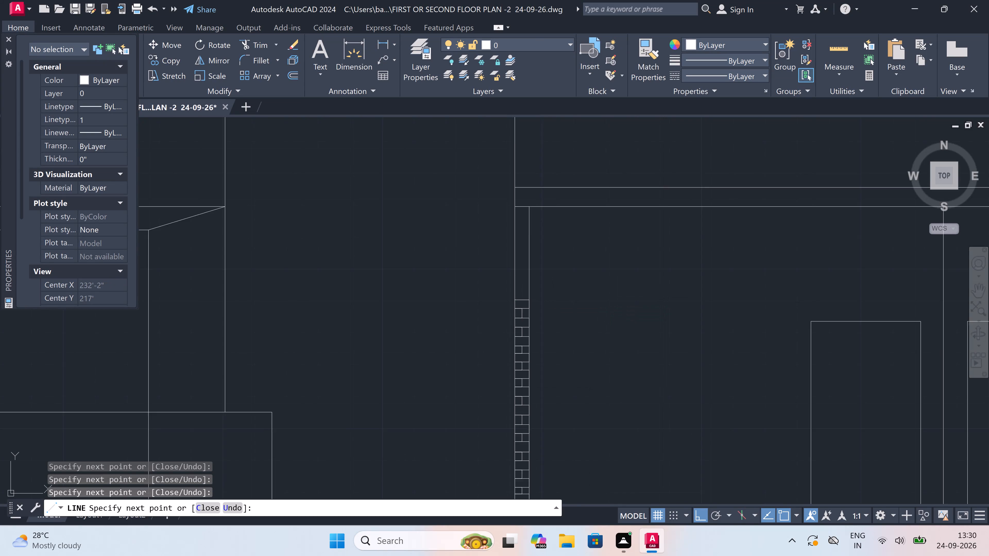
scroll(511, 273, "up", 6)
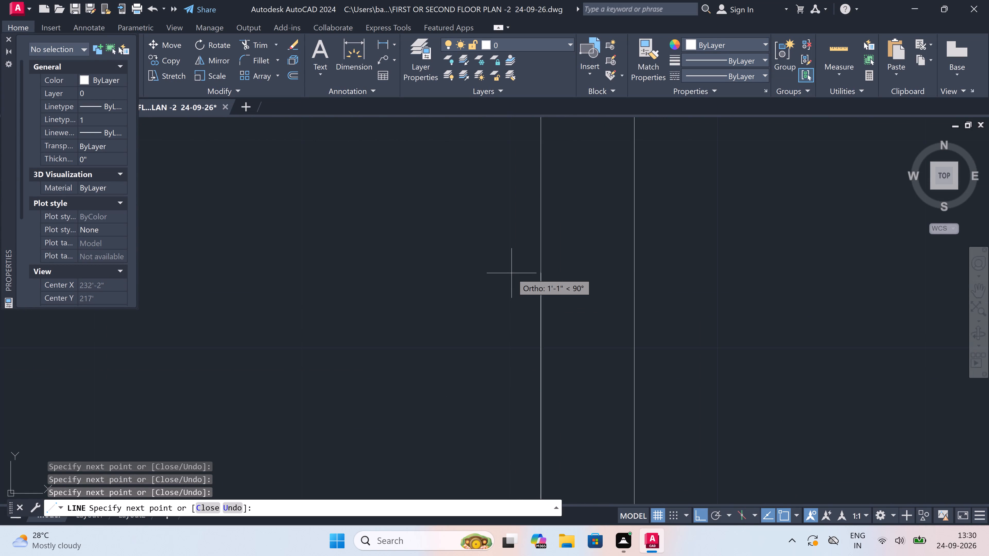
scroll(512, 273, "down", 1)
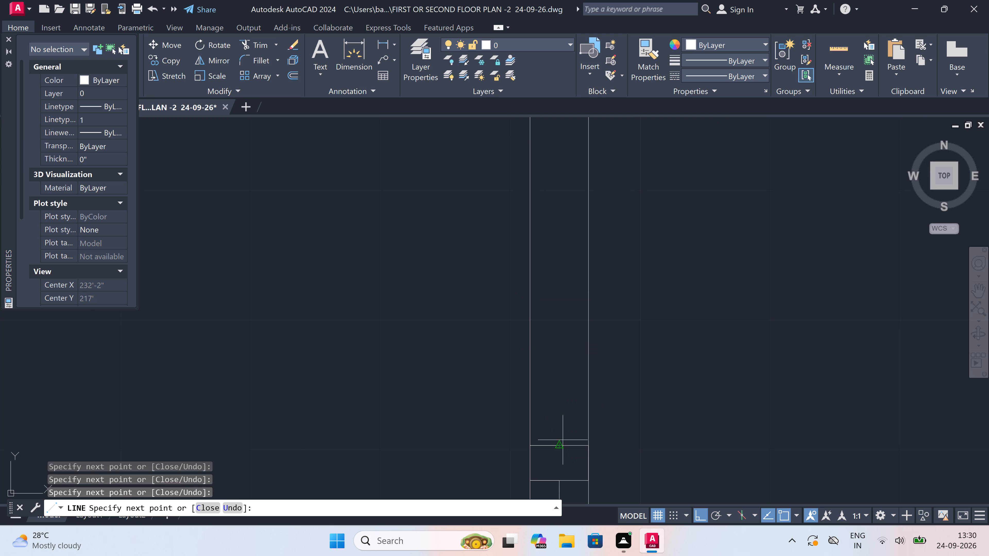
left_click(558, 446)
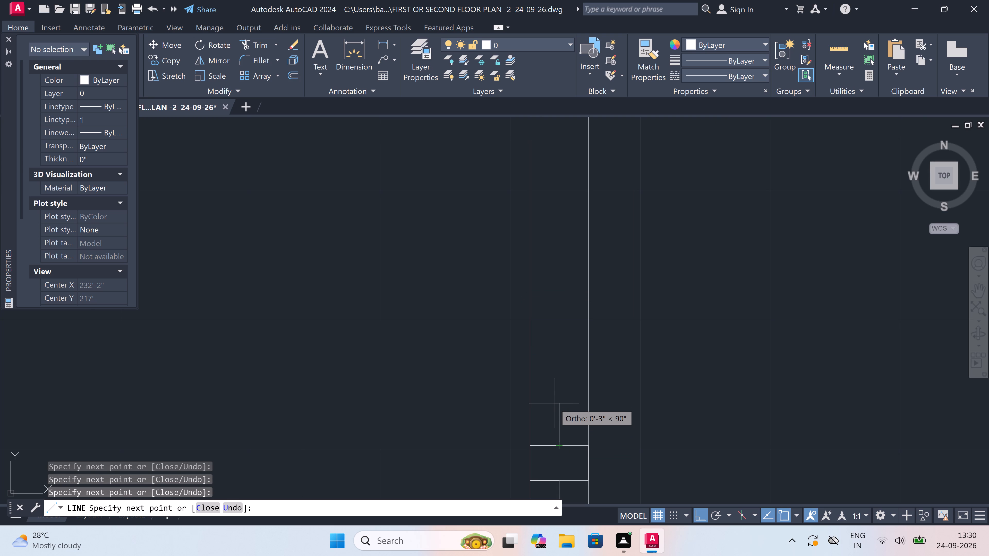
left_click(555, 403)
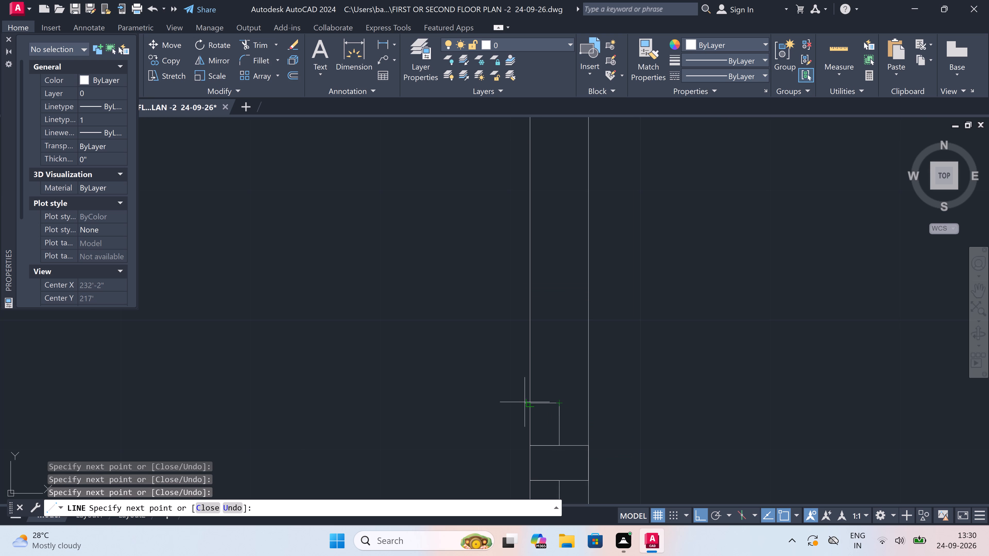
left_click(532, 402)
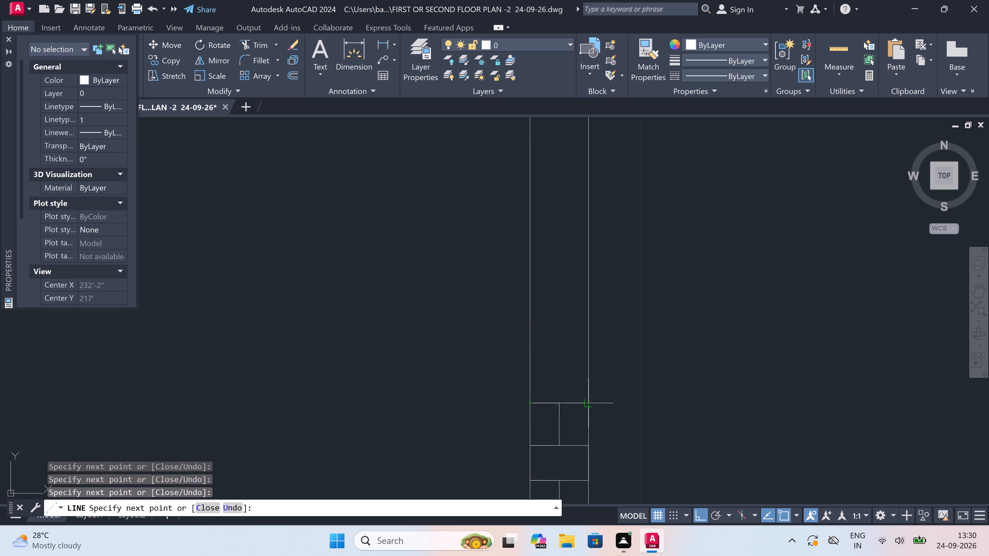
left_click(588, 403)
Add another plain course and a full-width course with a central joint about 3" high to the left end wall.
left_click(587, 360)
left_click(529, 360)
left_click_drag(558, 361, 559, 358)
scroll(559, 330, "down", 2)
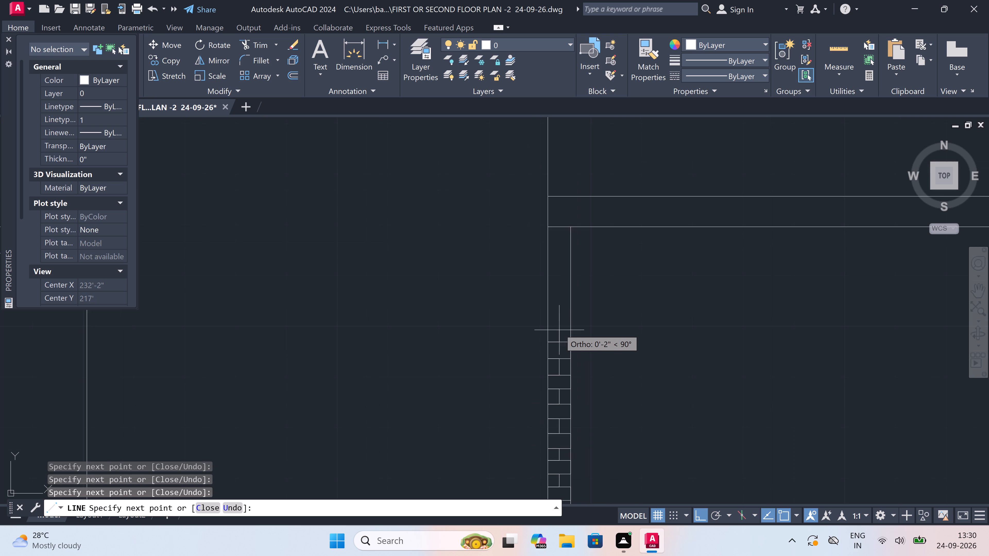
scroll(559, 308, "up", 3)
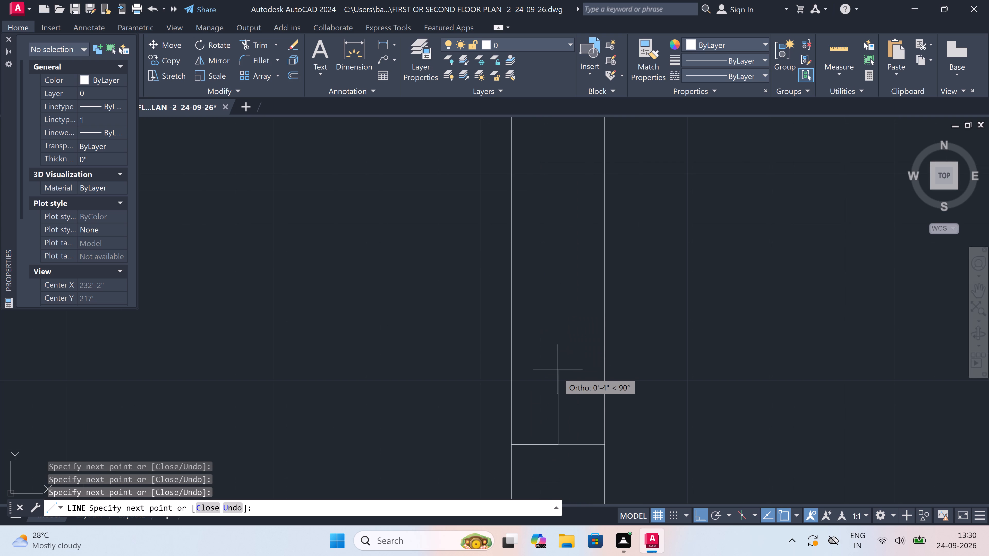
left_click(557, 386)
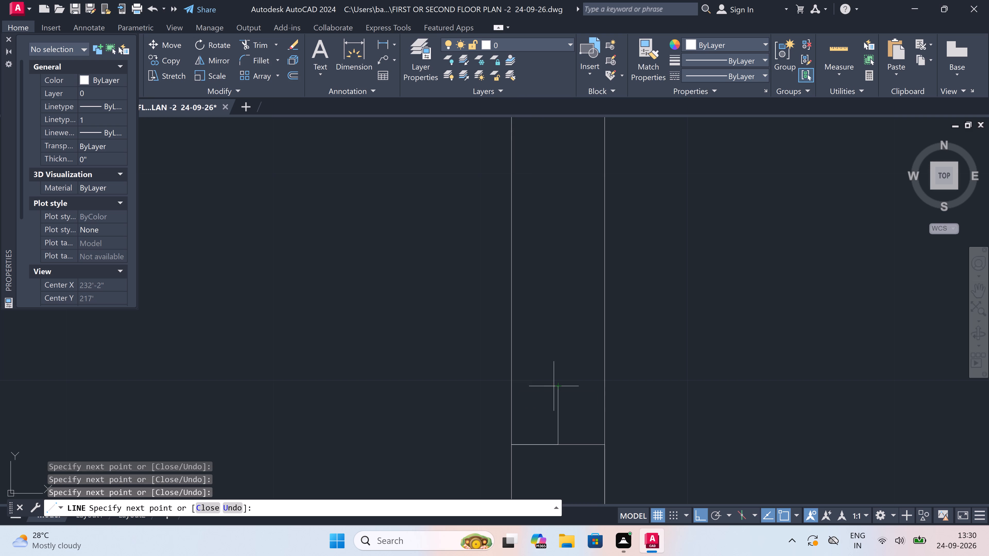
left_click_drag(511, 385, 513, 386)
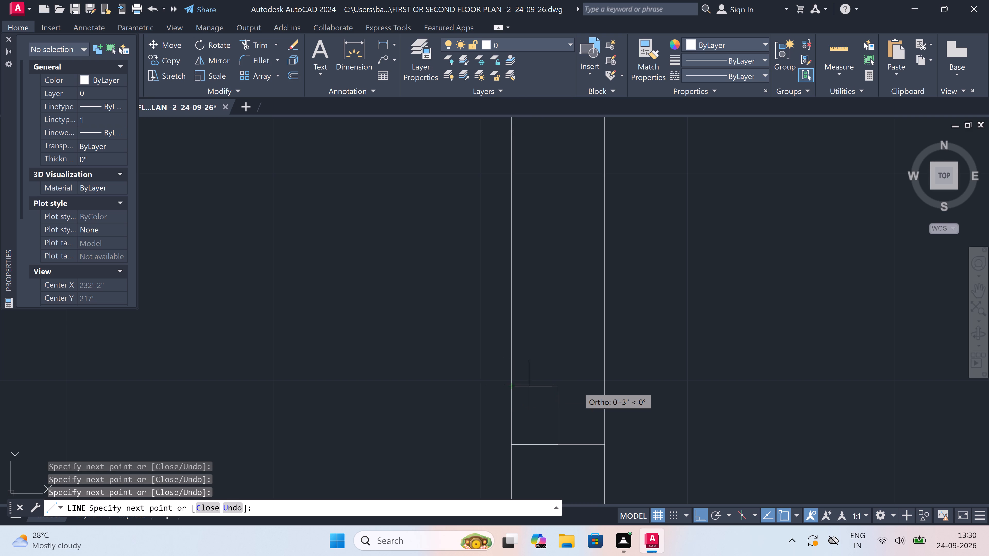
left_click(606, 385)
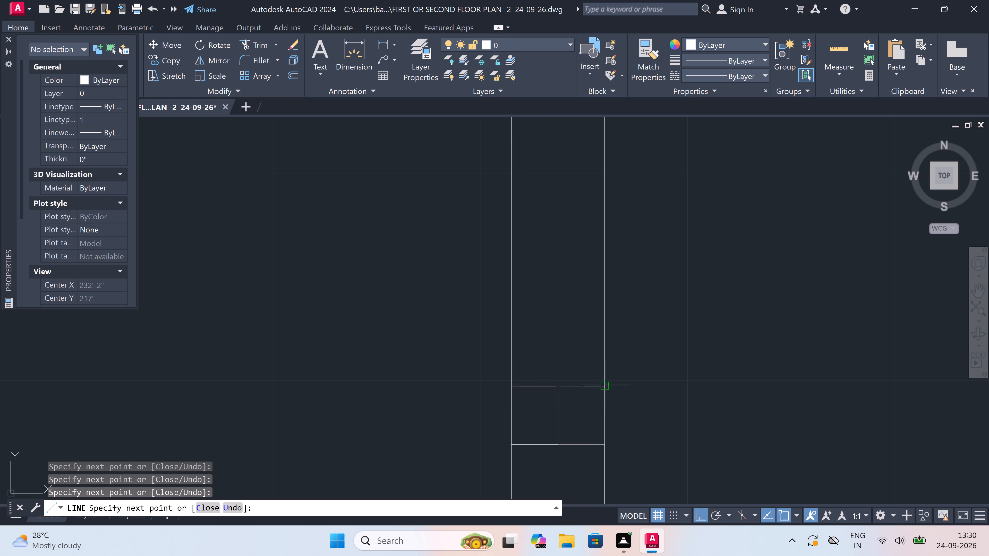
Continue the left end wall's brickwork with one more plain course and a centrally jointed course above it.
left_click_drag(606, 332, 601, 332)
left_click(513, 332)
left_click_drag(557, 335, 558, 332)
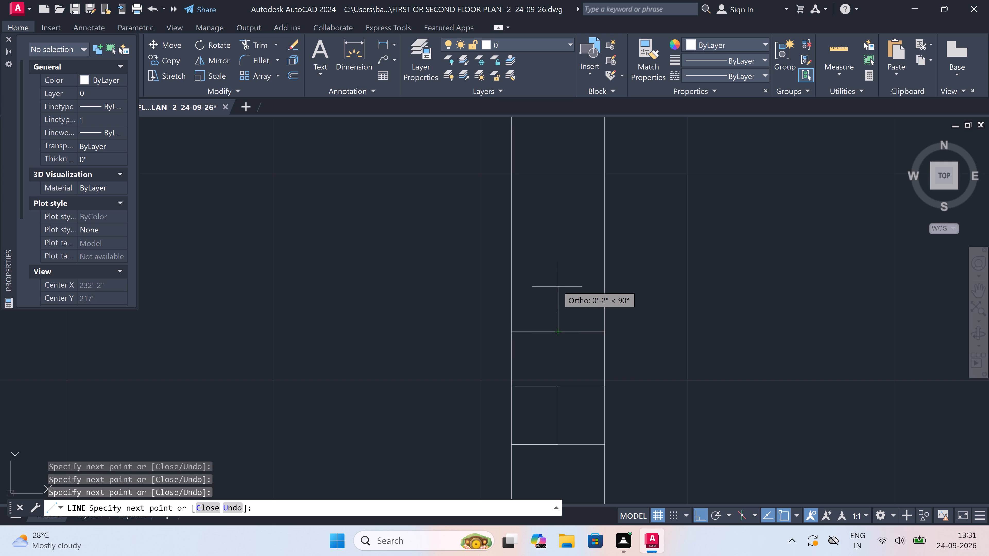
left_click(557, 283)
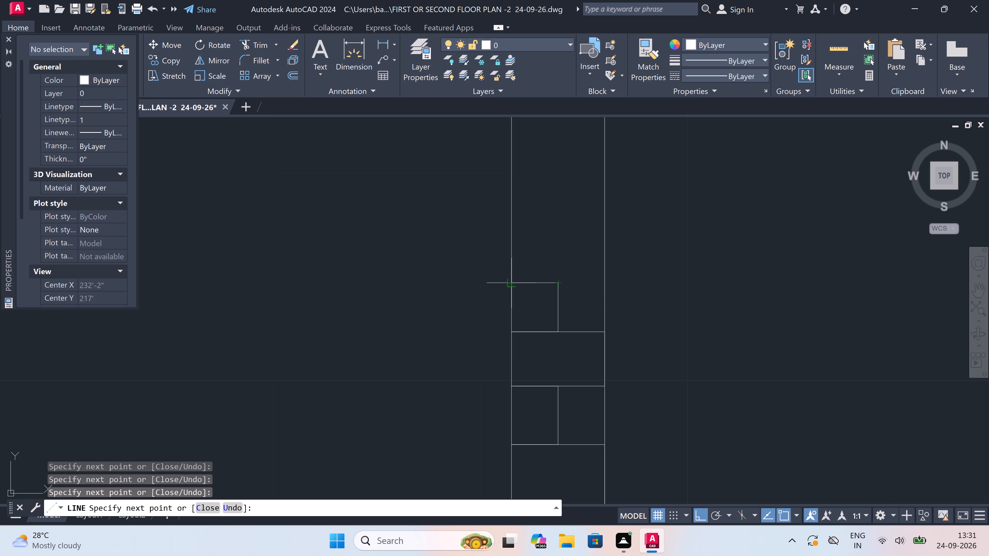
left_click(509, 283)
left_click(604, 282)
Stack a plain course and a centrally jointed course in the remaining gap below the slab on the left end wall.
scroll(604, 282, "down", 3)
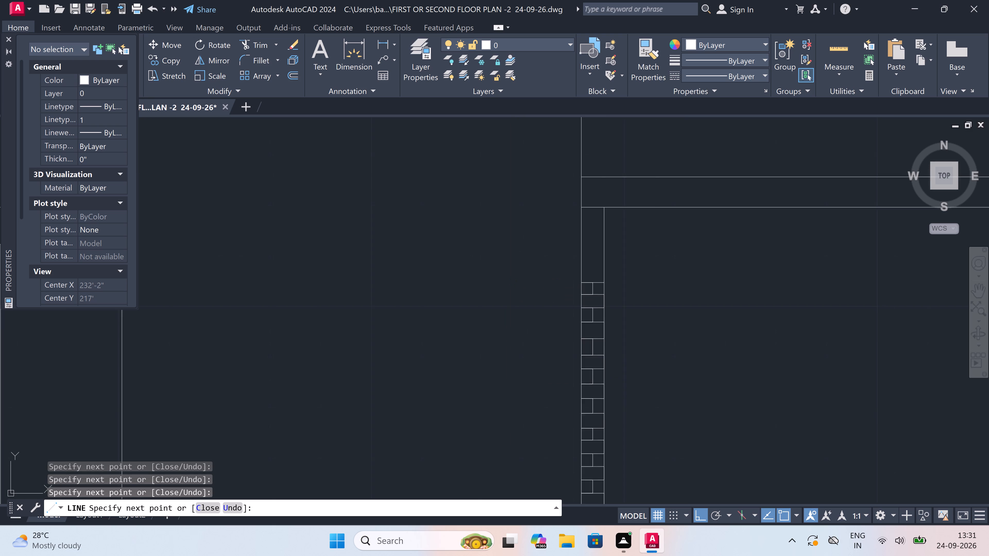
scroll(604, 282, "down", 5)
scroll(597, 268, "up", 5)
scroll(625, 329, "up", 3)
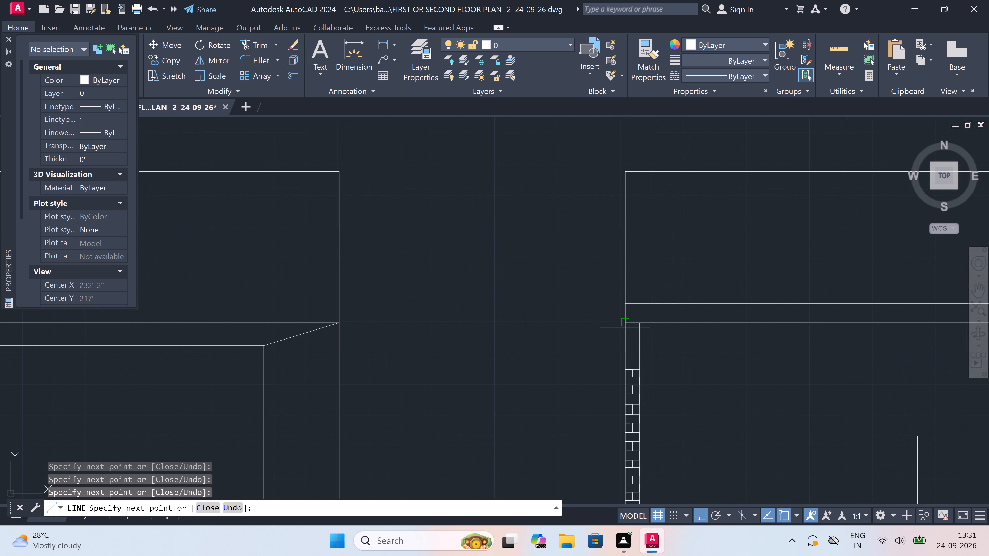
scroll(625, 329, "up", 1)
scroll(664, 351, "down", 3)
scroll(679, 393, "up", 3)
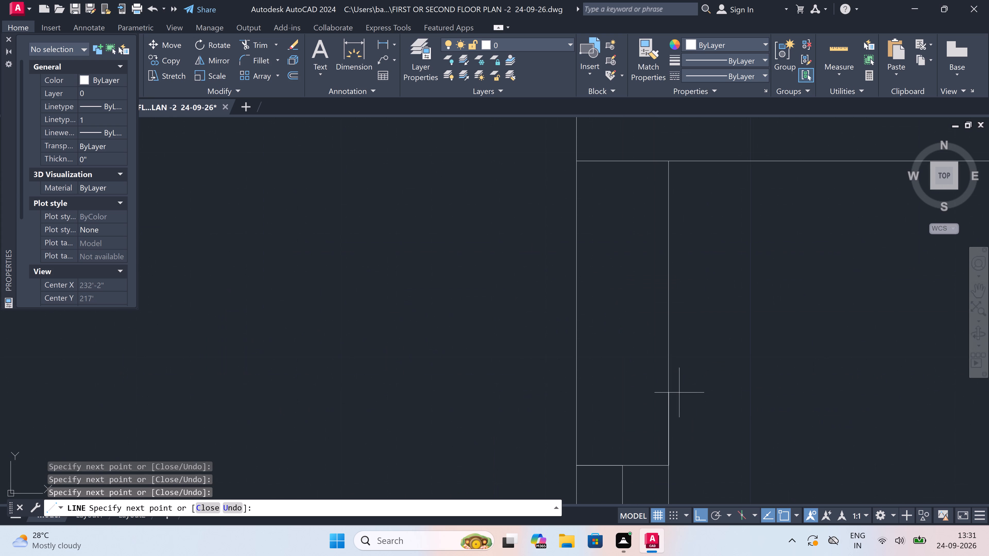
left_click_drag(670, 405, 663, 407)
left_click(575, 405)
left_click_drag(619, 402, 620, 397)
left_click_drag(620, 343, 617, 342)
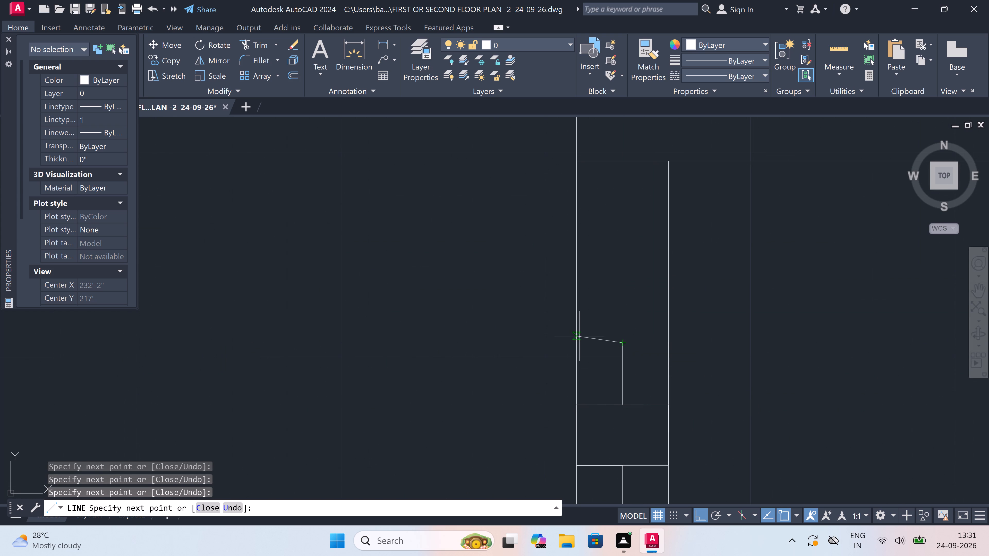
left_click(576, 341)
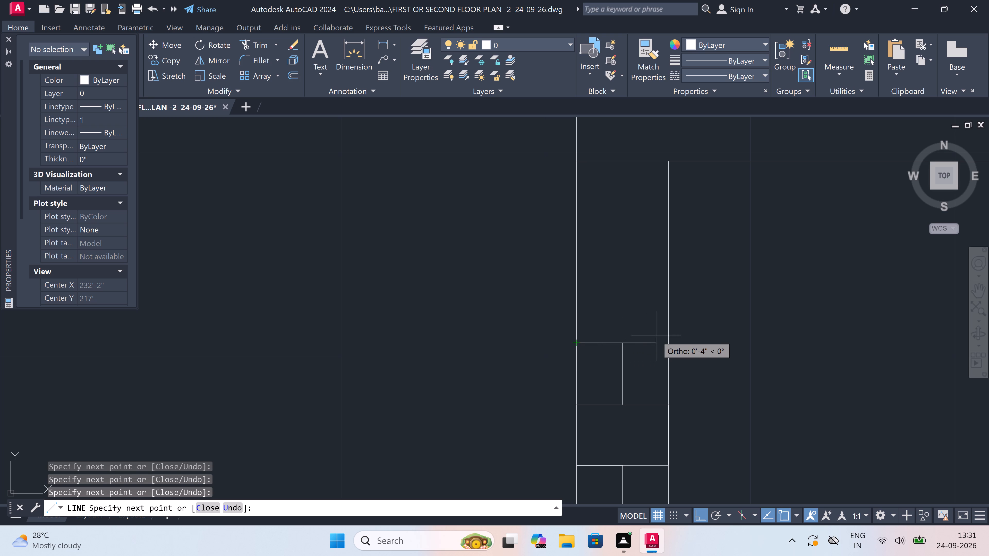
left_click(666, 345)
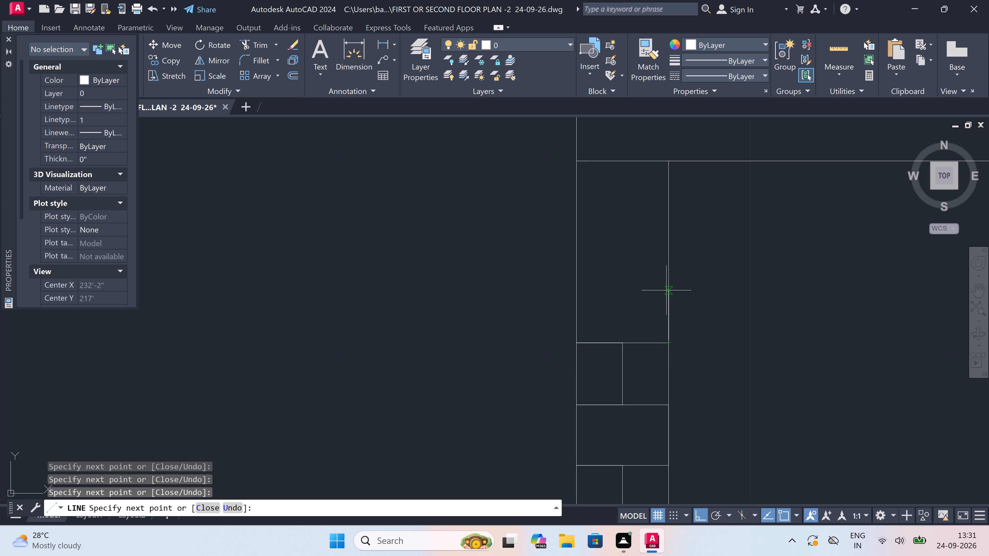
Draw another plain course topped by a centrally jointed course about 3" high on the left end wall.
left_click_drag(666, 287, 664, 286)
left_click_drag(577, 290, 580, 292)
left_click_drag(622, 290, 624, 289)
left_click(625, 234)
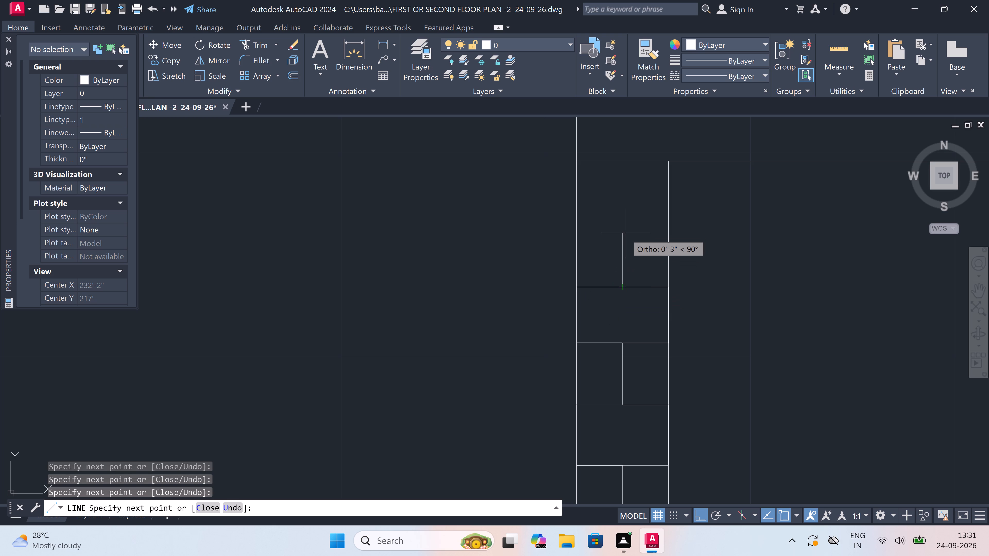
left_click_drag(574, 235, 579, 235)
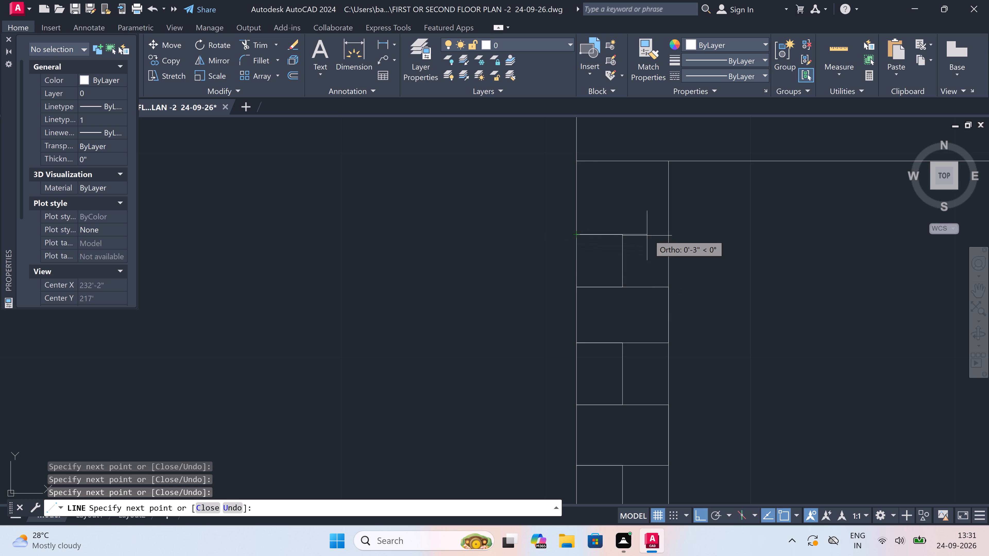
left_click(667, 232)
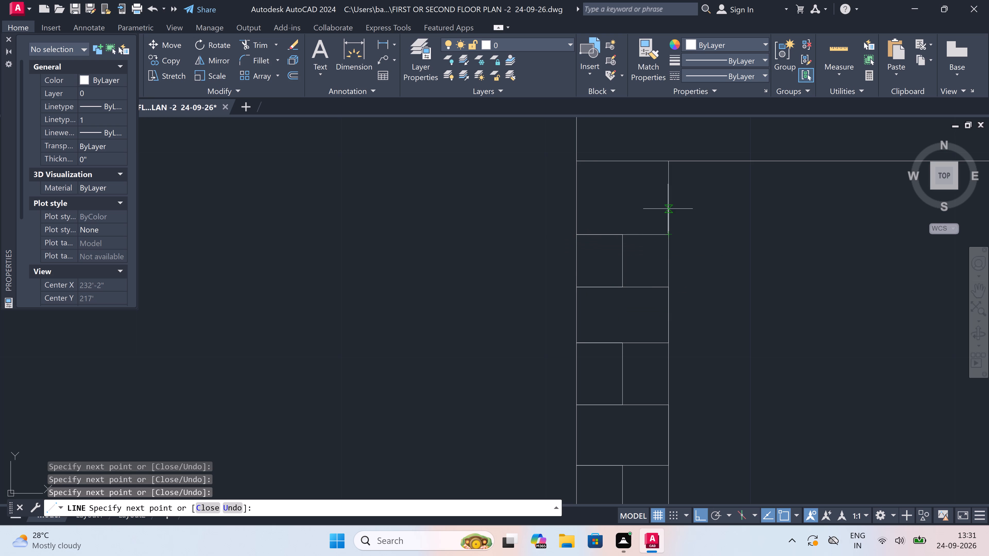
Close the left end wall's brickwork with a last plain course and a central joint reaching the slab's underside, ending the line.
left_click_drag(669, 191, 662, 190)
left_click(575, 188)
left_click_drag(626, 193, 626, 190)
left_click(622, 162)
key("Escape")
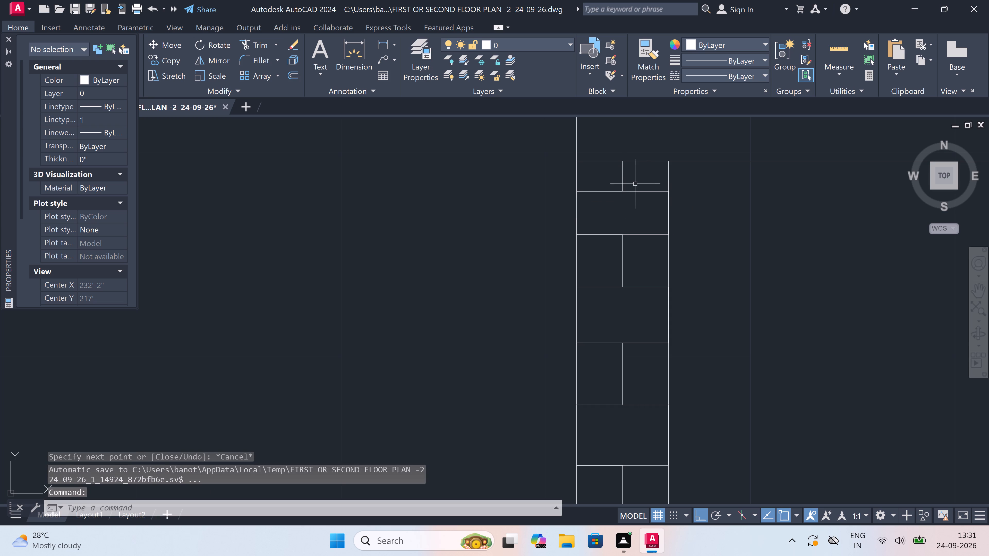
Copy the left end wall's full brick pattern from its bottom-left corner to the matching base corner of section A's middle wall.
left_click_drag(643, 166, 642, 170)
scroll(608, 235, "down", 5)
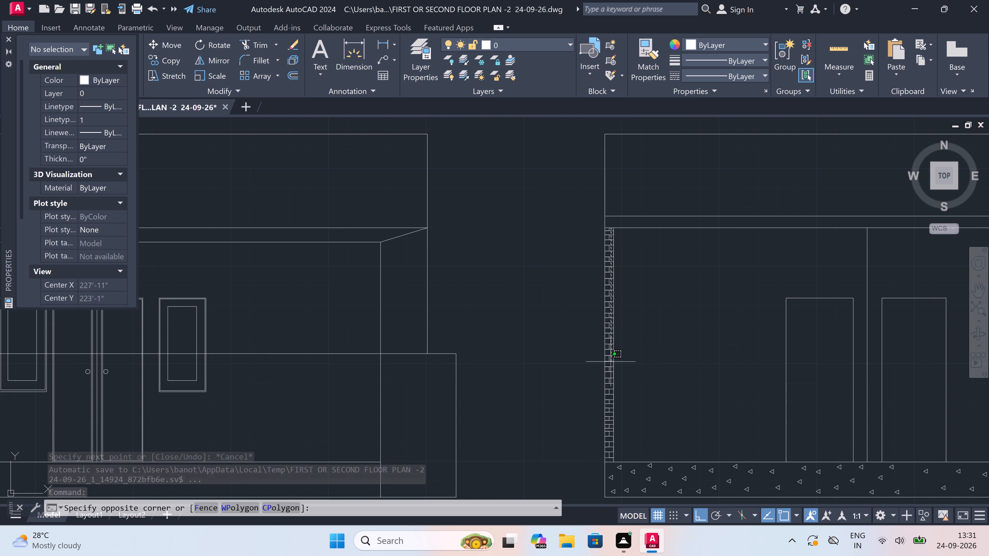
scroll(596, 470, "up", 5)
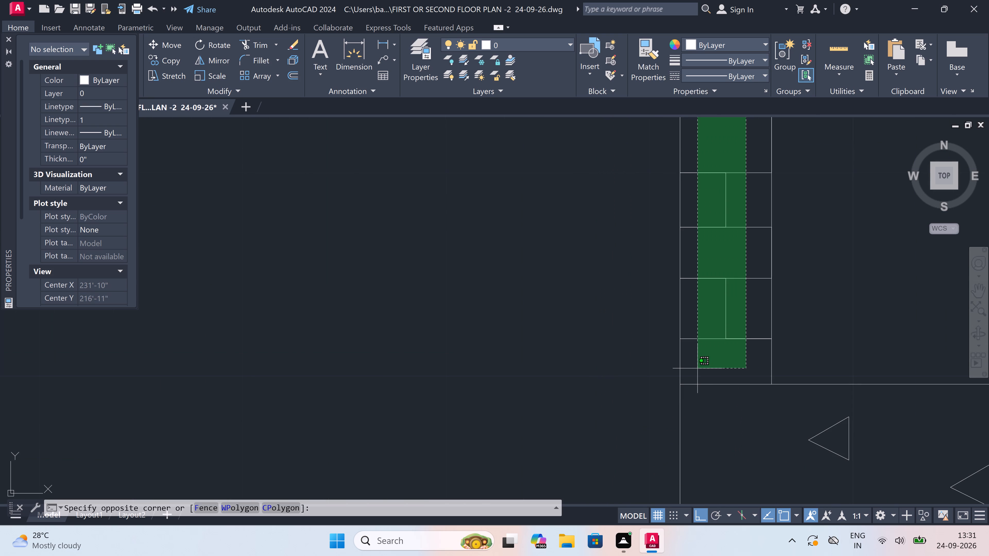
left_click(697, 368)
left_click(164, 64)
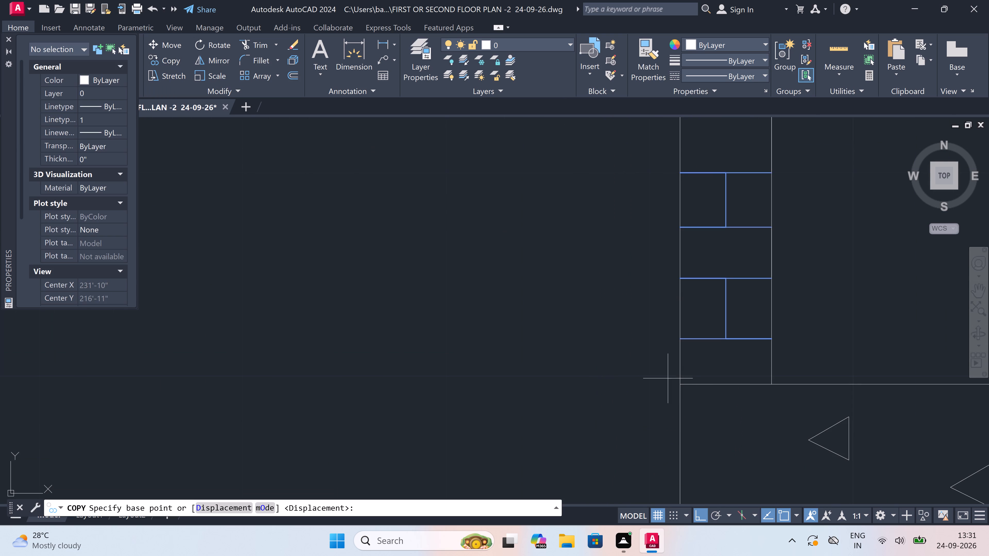
left_click_drag(678, 384, 677, 378)
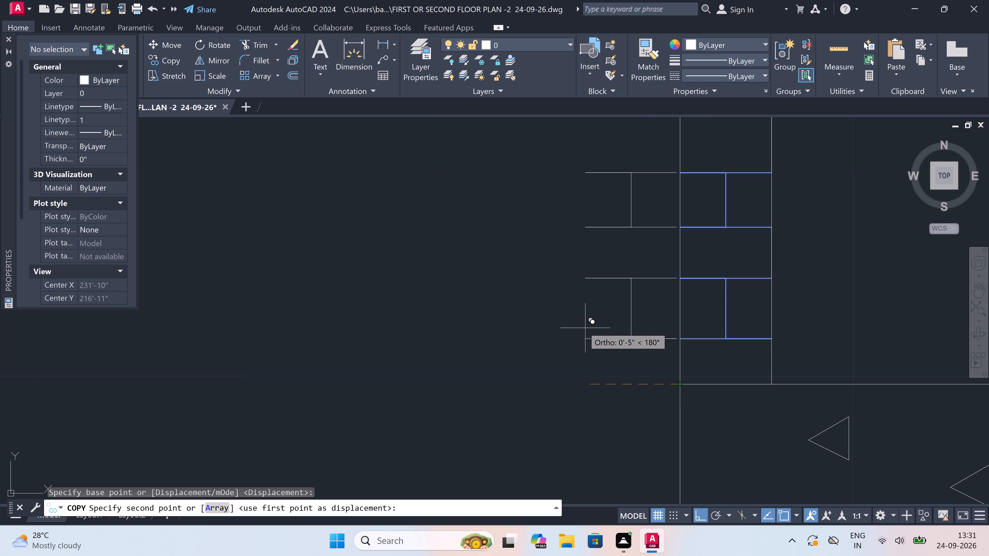
scroll(565, 325, "down", 8)
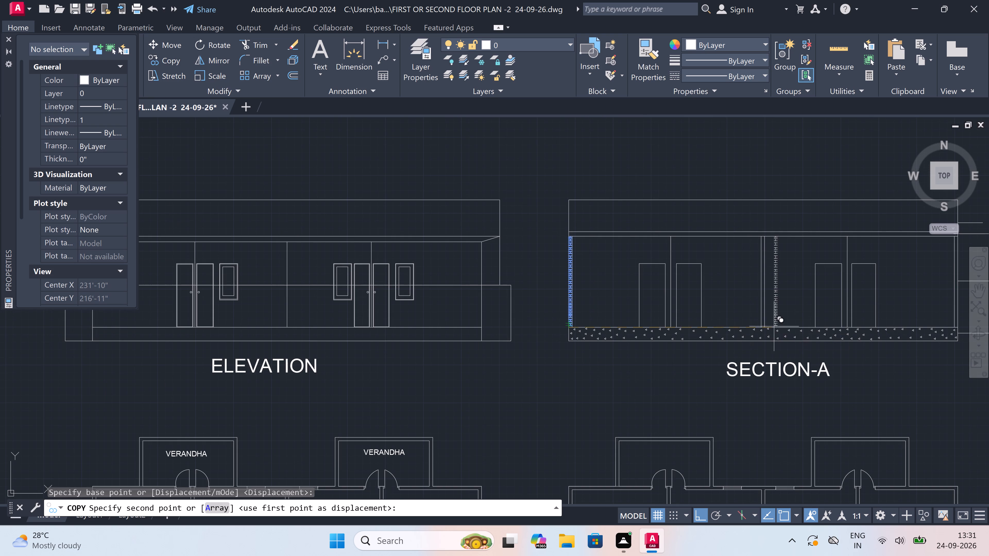
scroll(776, 326, "up", 3)
scroll(724, 327, "up", 3)
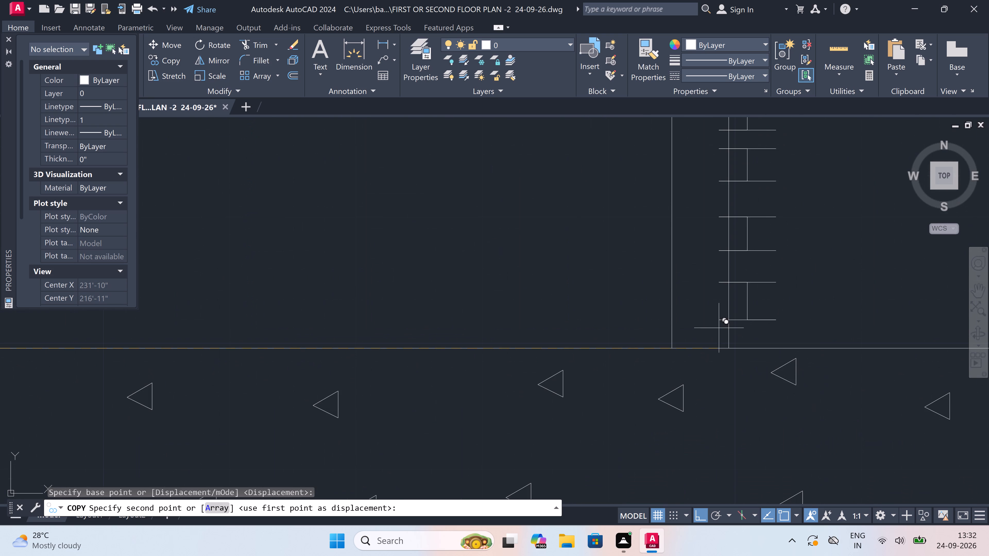
left_click(674, 346)
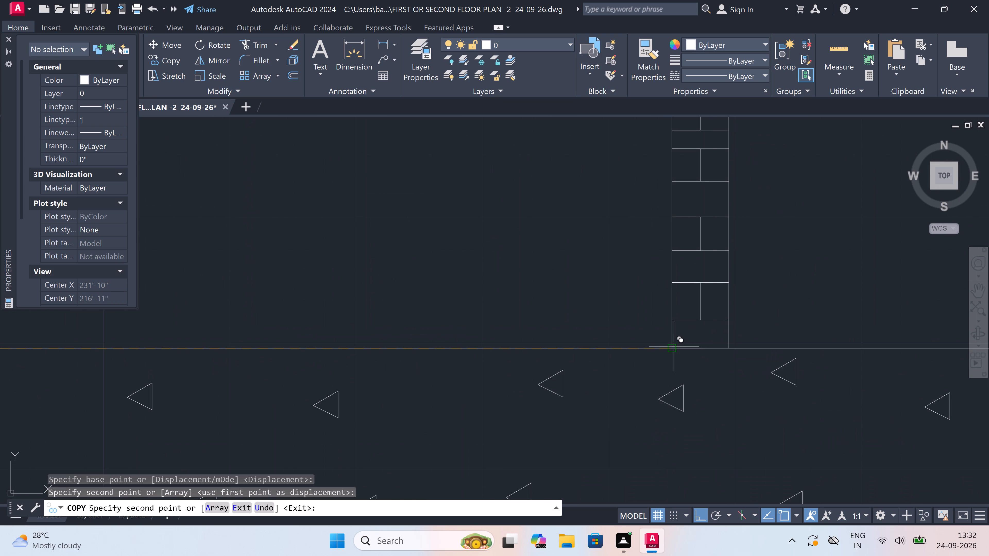
Place another copy of the brick pattern at the inner base corner of section A's right end wall, ending the copy.
scroll(608, 355, "down", 8)
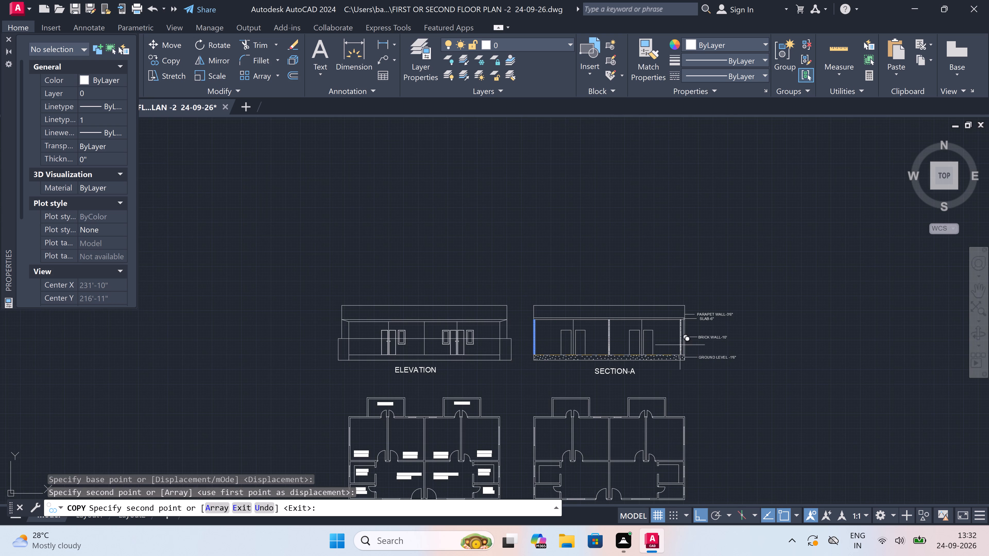
scroll(698, 350, "up", 3)
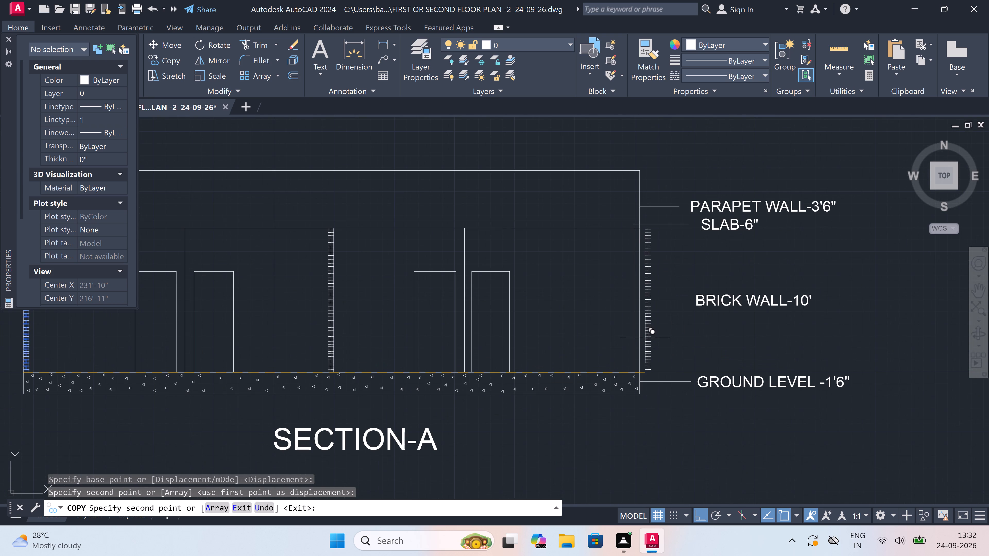
scroll(630, 351, "up", 1)
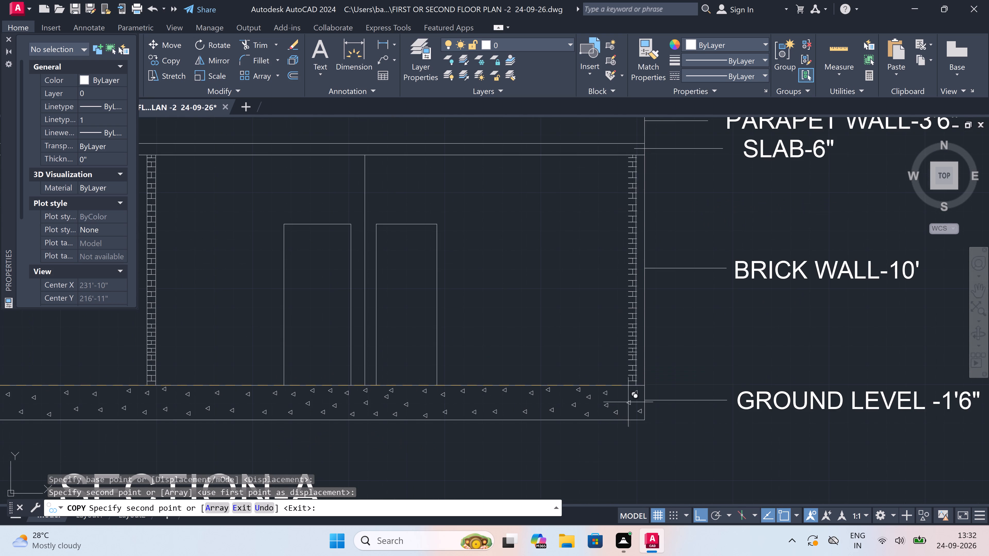
scroll(635, 385, "up", 6)
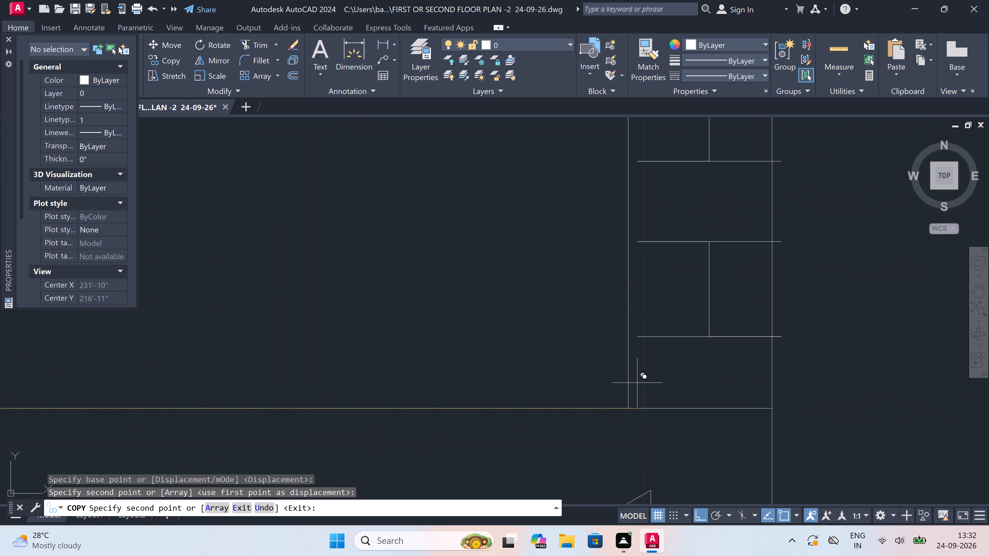
left_click(626, 405)
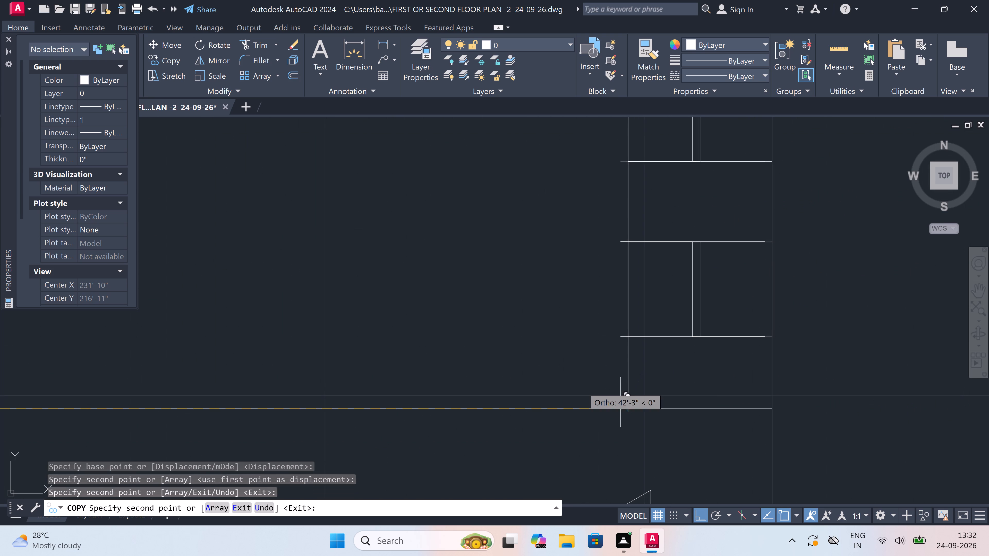
scroll(577, 383, "down", 9)
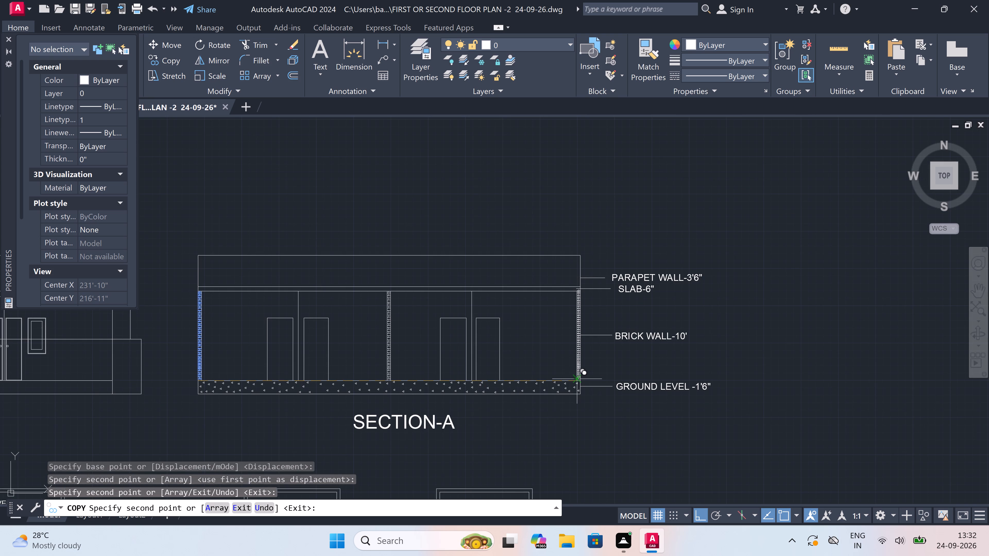
key("Escape")
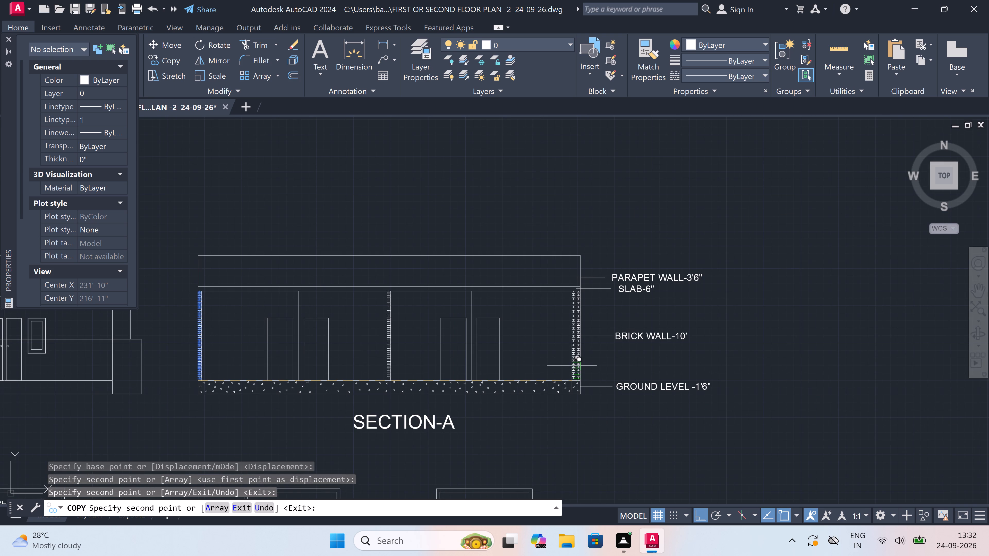
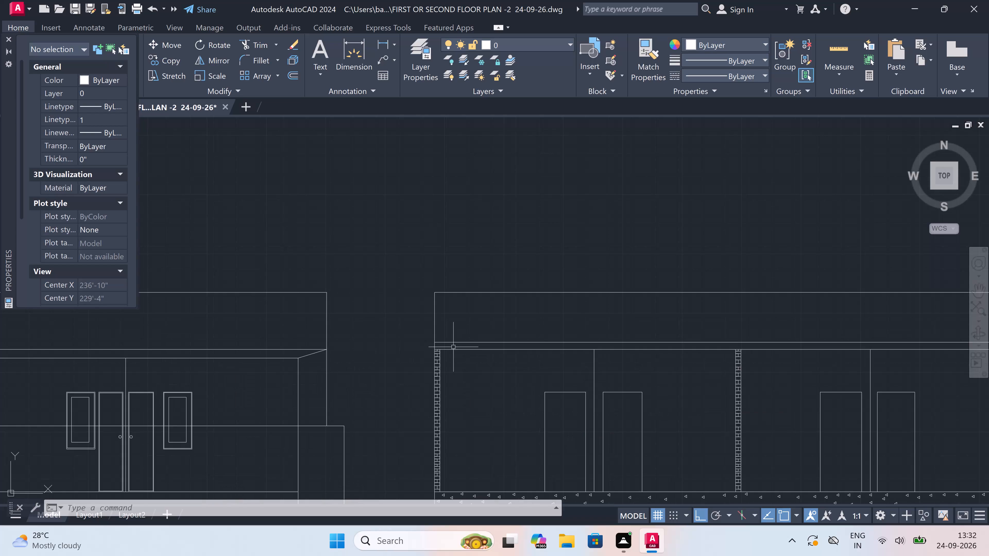
Turn ortho off and draw a small three-line triangle inside the Section-A roof slab, above the first brick wall.
scroll(453, 347, "up", 4)
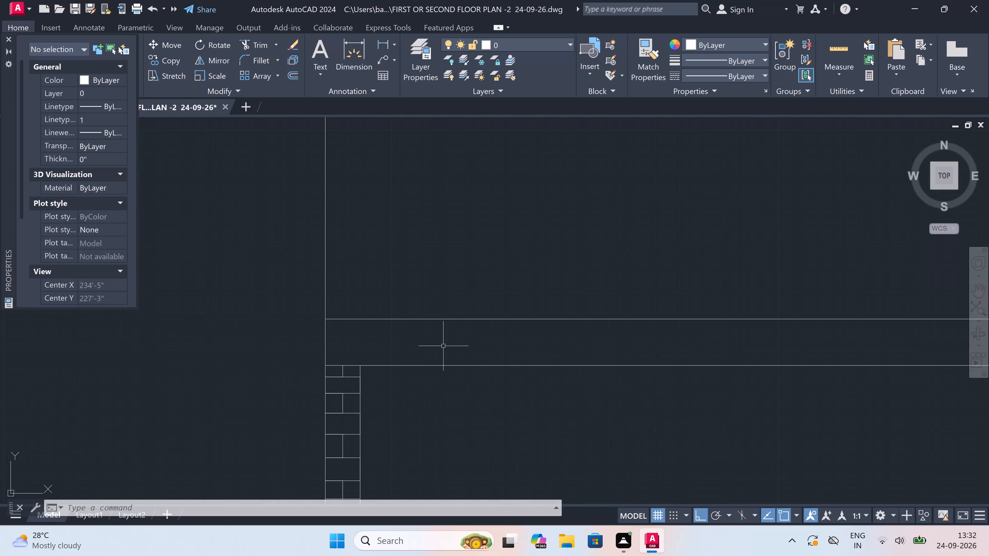
scroll(416, 353, "up", 2)
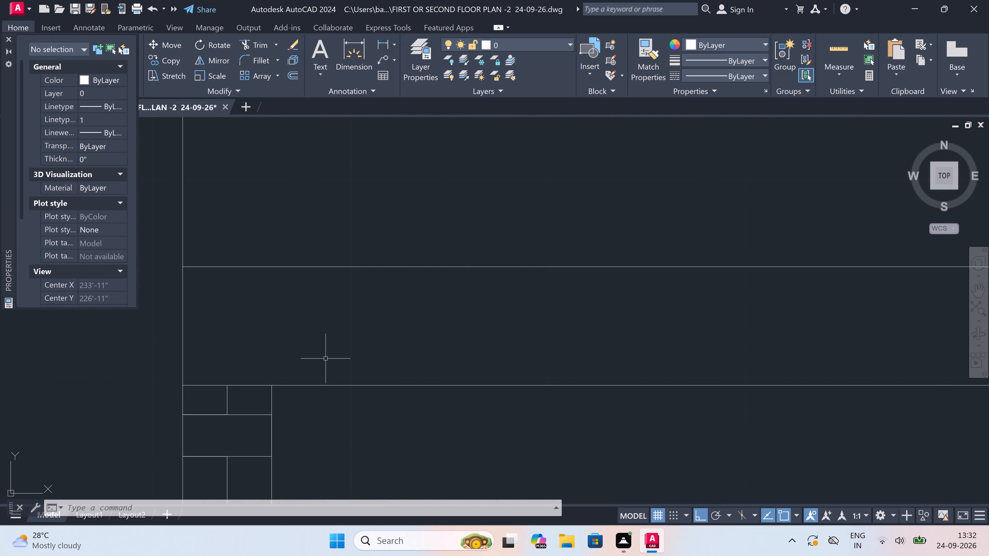
key("l")
key("space")
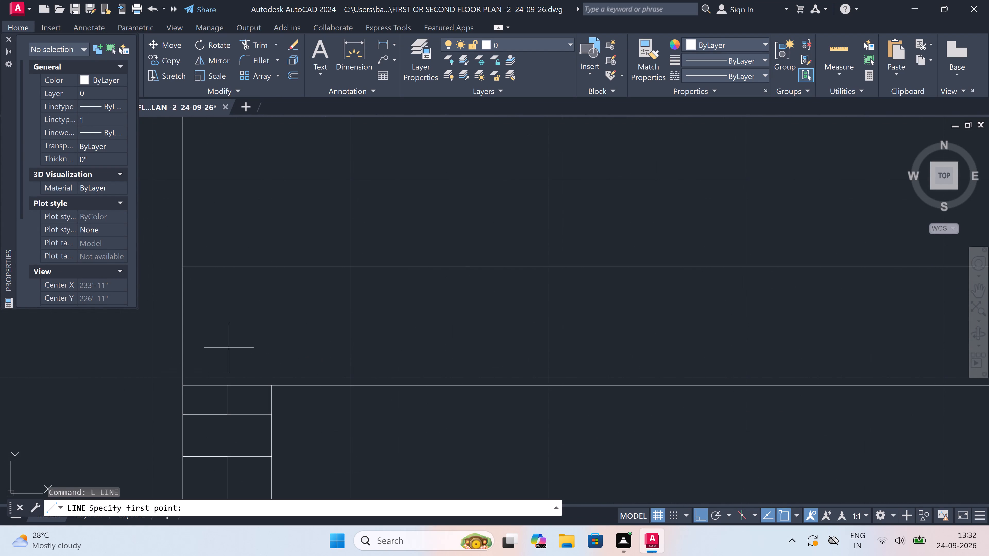
left_click(214, 352)
key("F8")
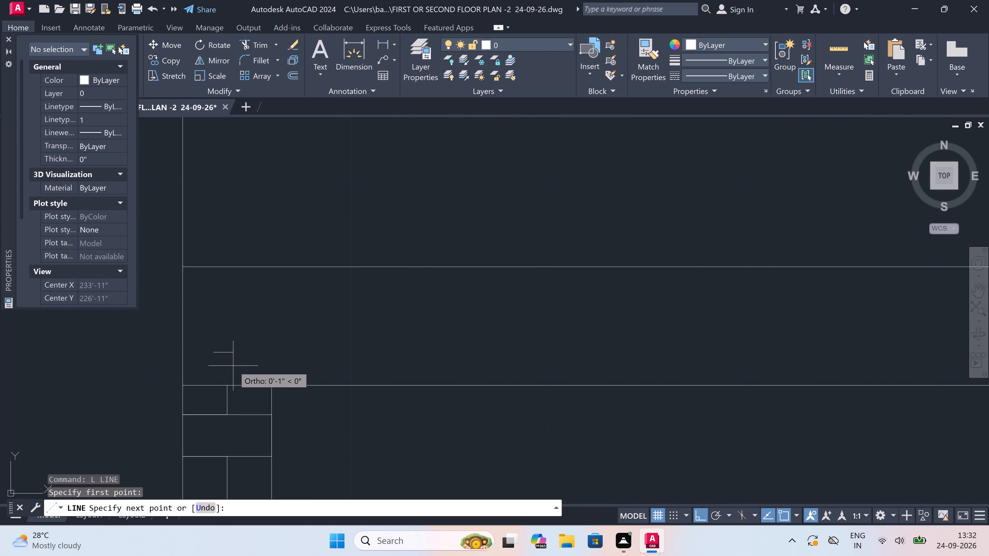
left_click(243, 365)
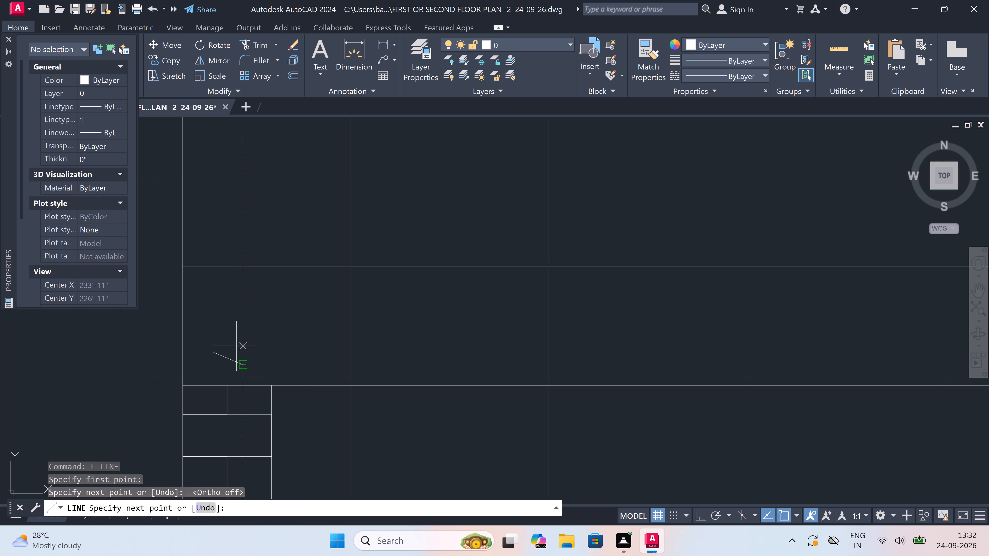
left_click(234, 336)
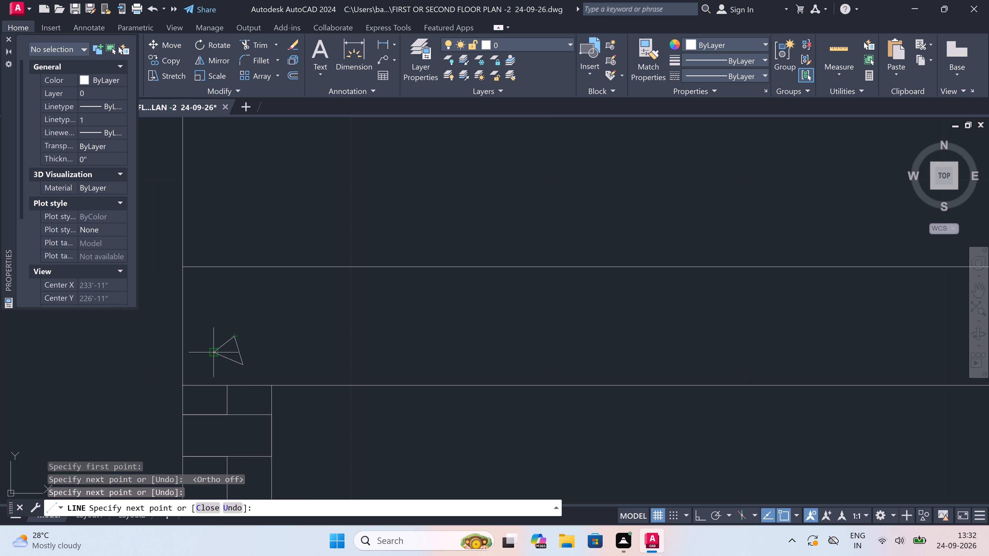
left_click(217, 353)
key("Escape")
Copy the triangle and place four staggered copies along the start of the roof slab.
left_click_drag(263, 328, 250, 344)
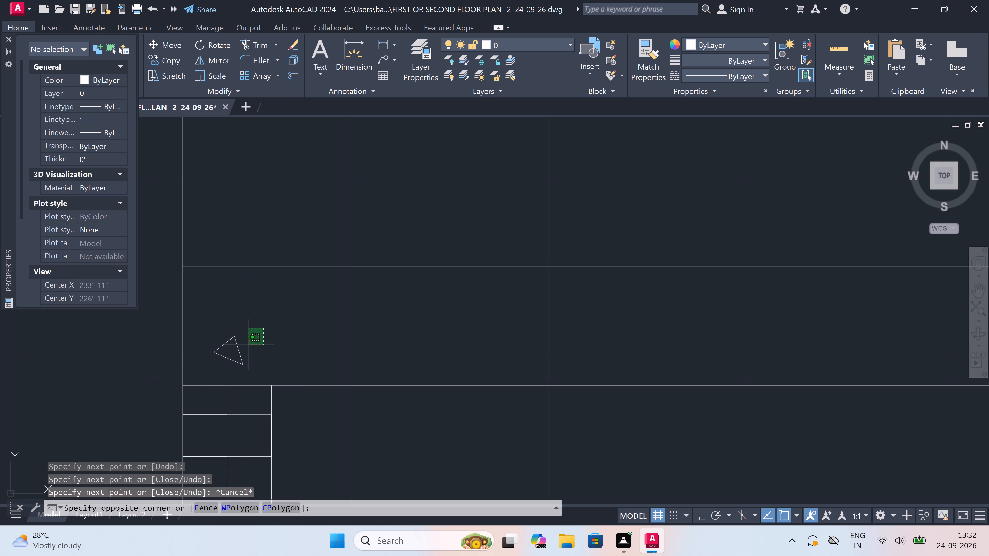
left_click(221, 362)
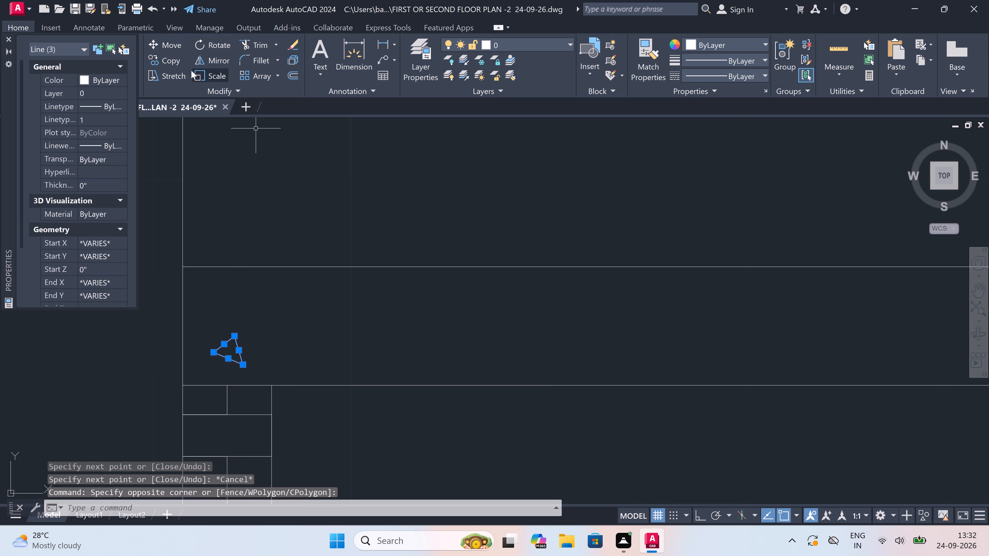
left_click(168, 57)
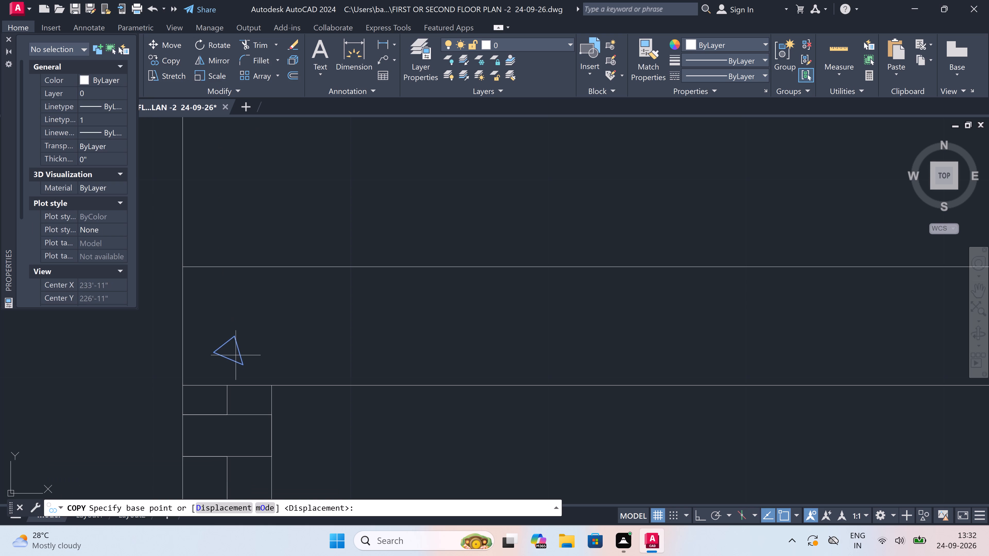
left_click(229, 352)
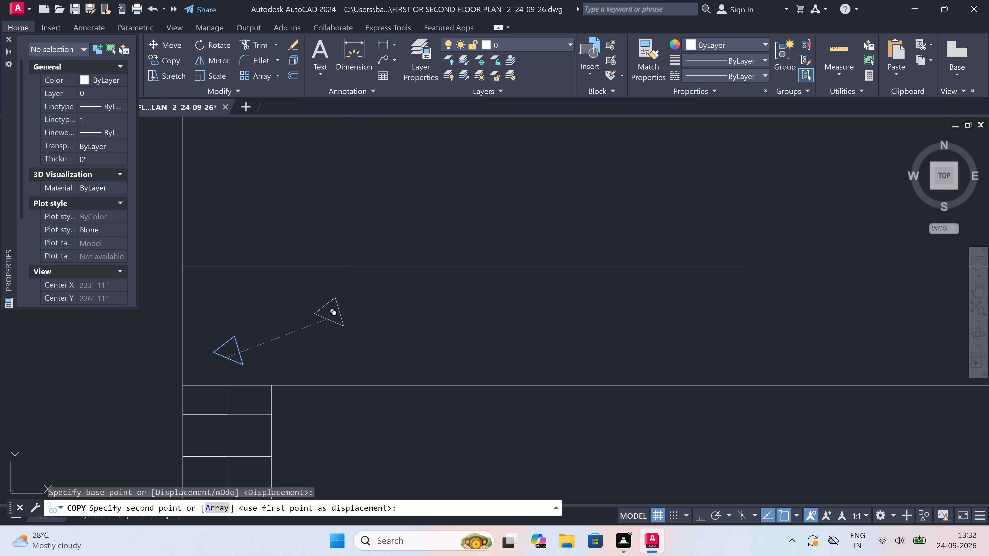
left_click_drag(378, 311, 394, 311)
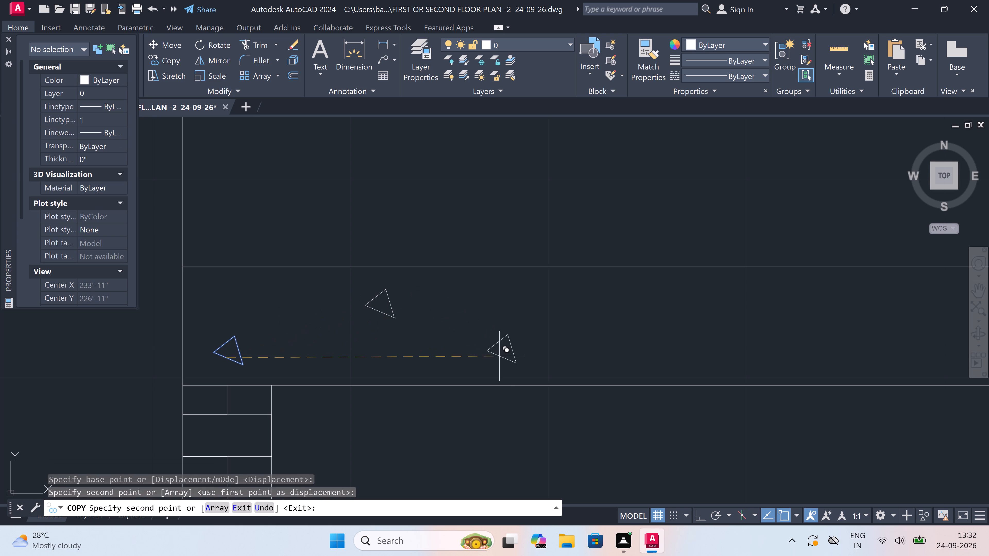
left_click_drag(511, 360, 518, 356)
left_click_drag(679, 291, 682, 290)
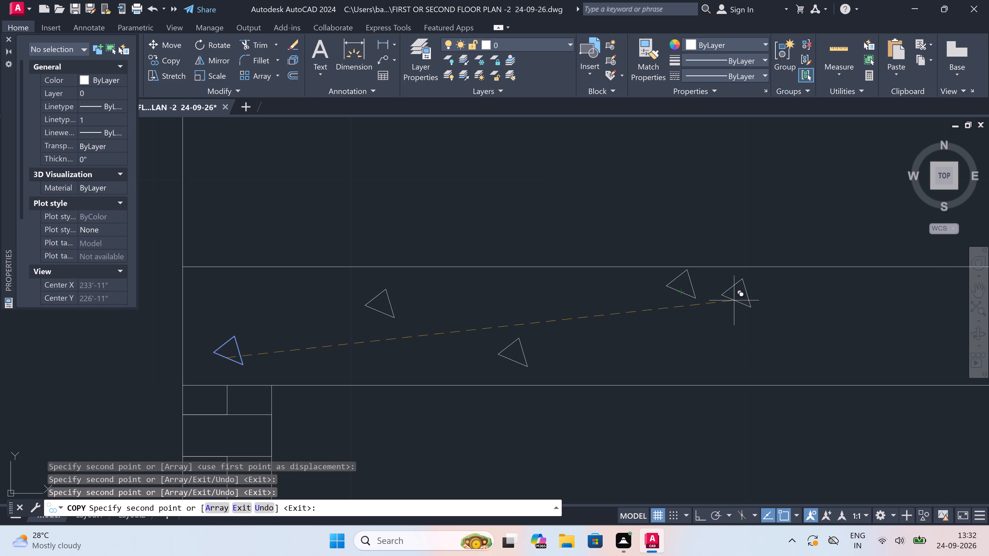
left_click(840, 345)
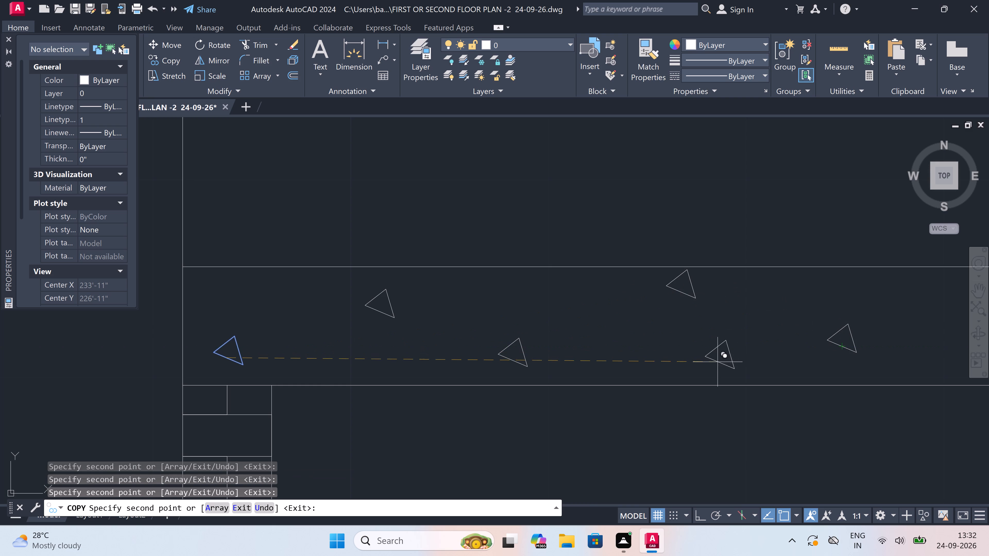
Place six more triangle copies, alternating high and low, further along the roof slab.
scroll(349, 371, "down", 4)
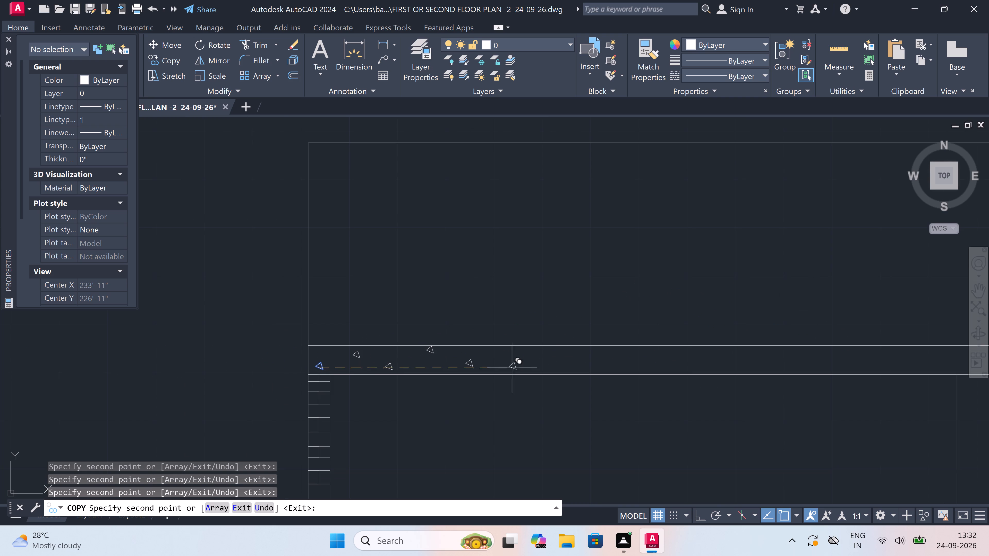
scroll(553, 353, "up", 3)
left_click_drag(368, 377, 371, 377)
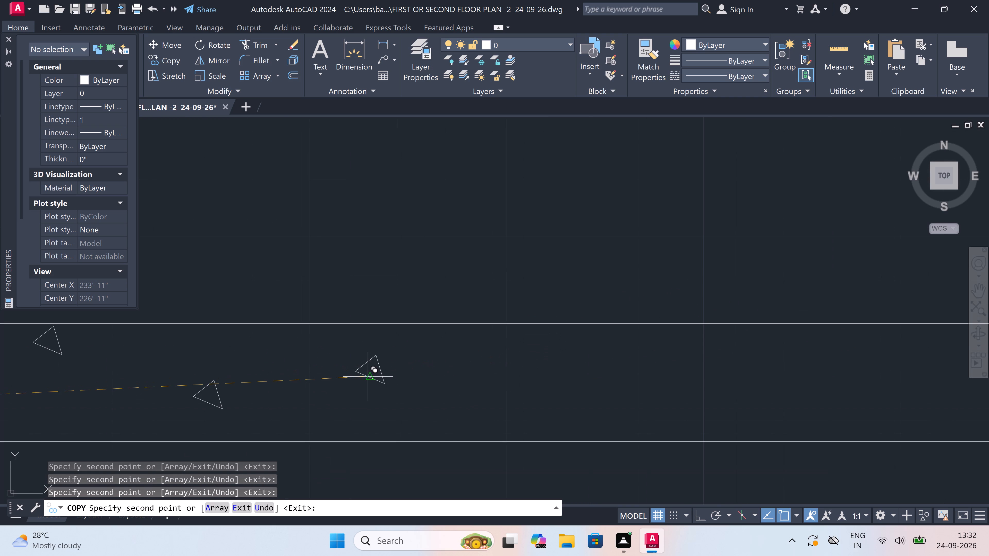
left_click_drag(562, 346, 571, 346)
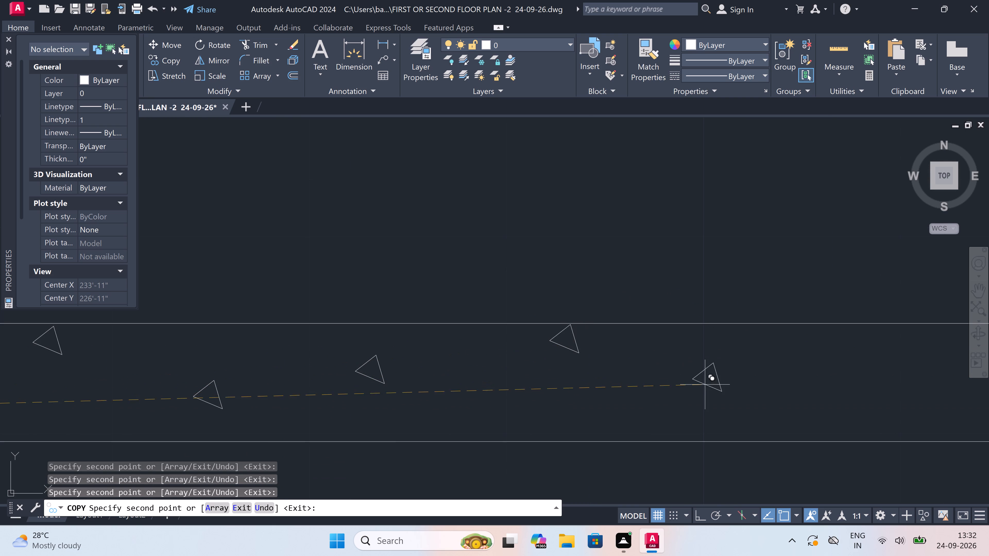
left_click(692, 409)
scroll(467, 401, "down", 4)
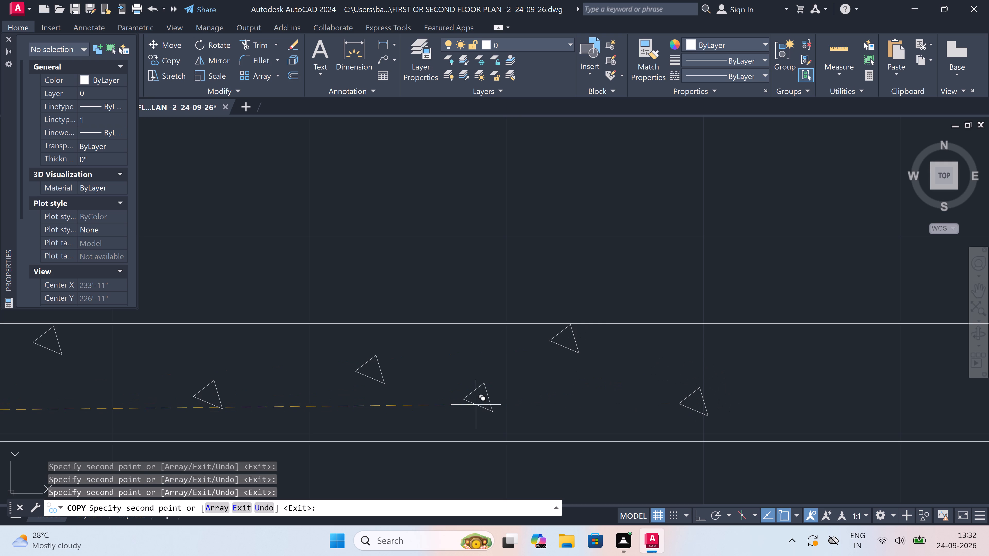
scroll(463, 395, "down", 4)
scroll(509, 403, "up", 4)
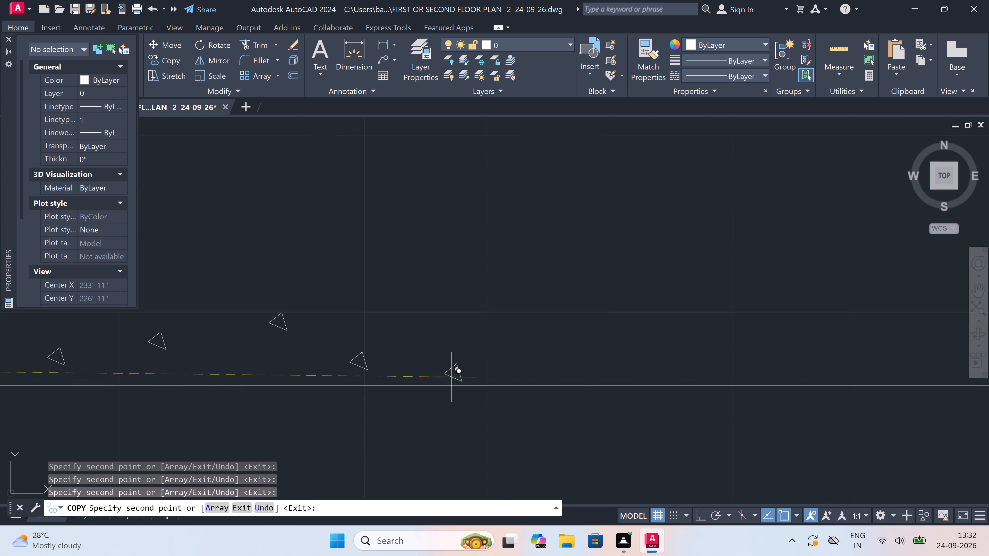
left_click(456, 360)
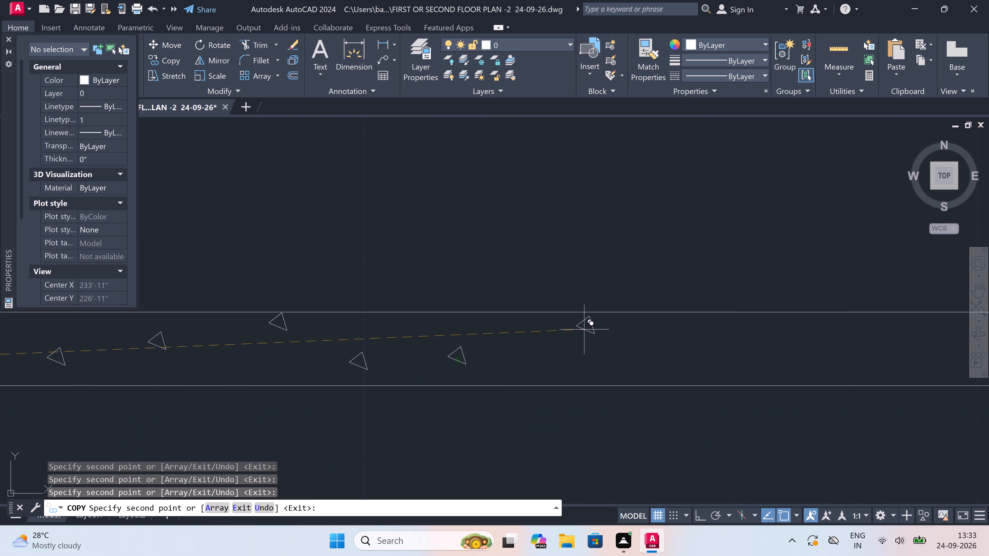
left_click_drag(575, 331, 579, 331)
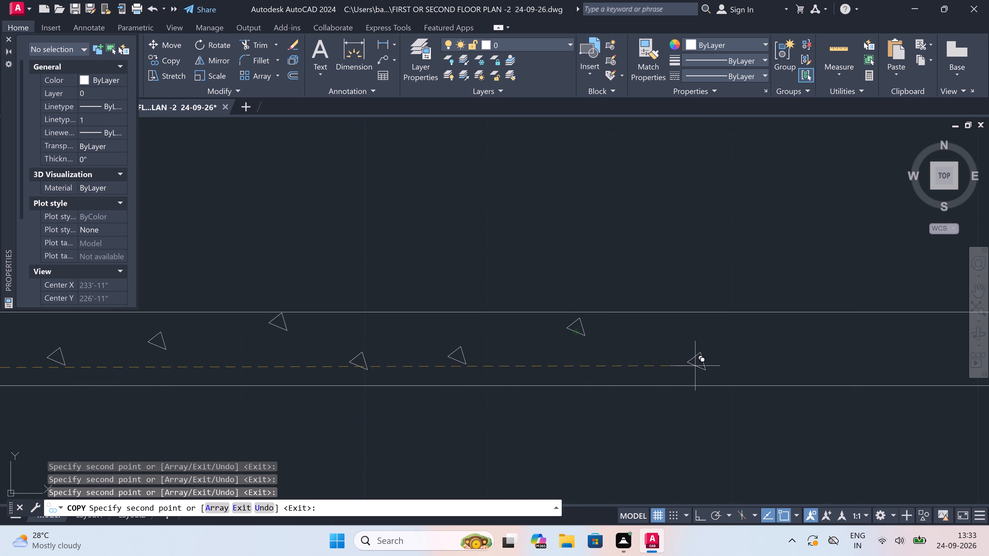
left_click(695, 366)
Continue the staggered pattern with six more triangle copies, reaching just past the vertical line between the first two doors.
scroll(491, 361, "down", 8)
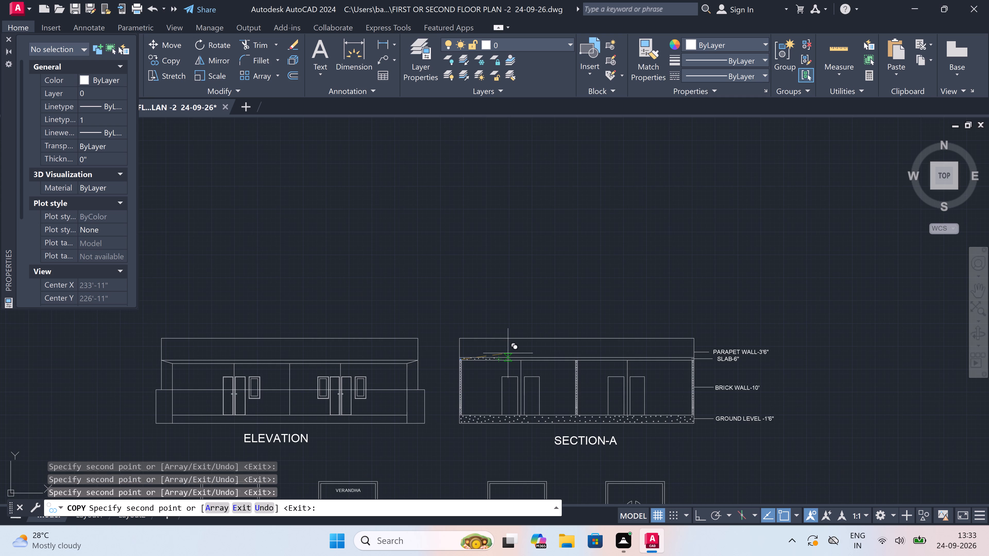
scroll(508, 352, "up", 5)
scroll(451, 440, "up", 3)
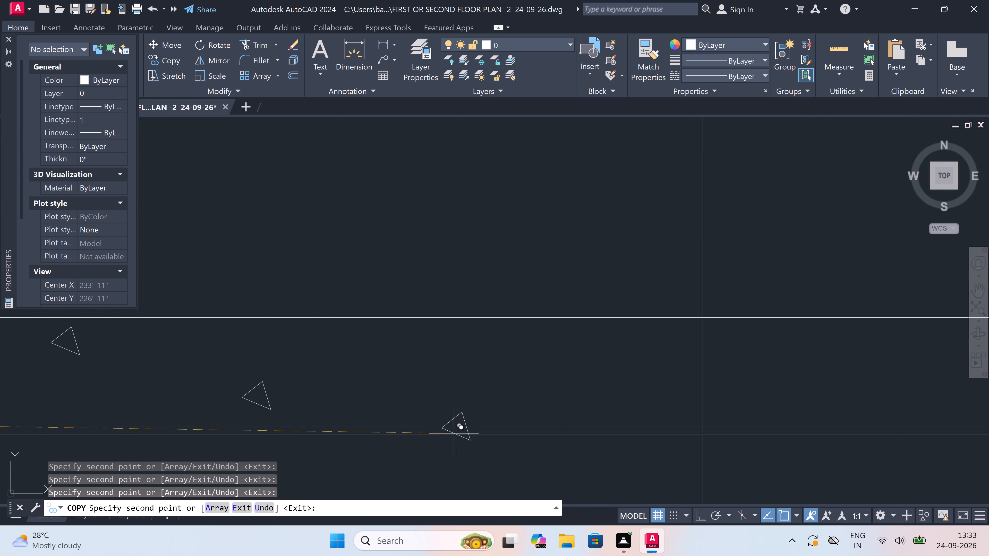
left_click(462, 369)
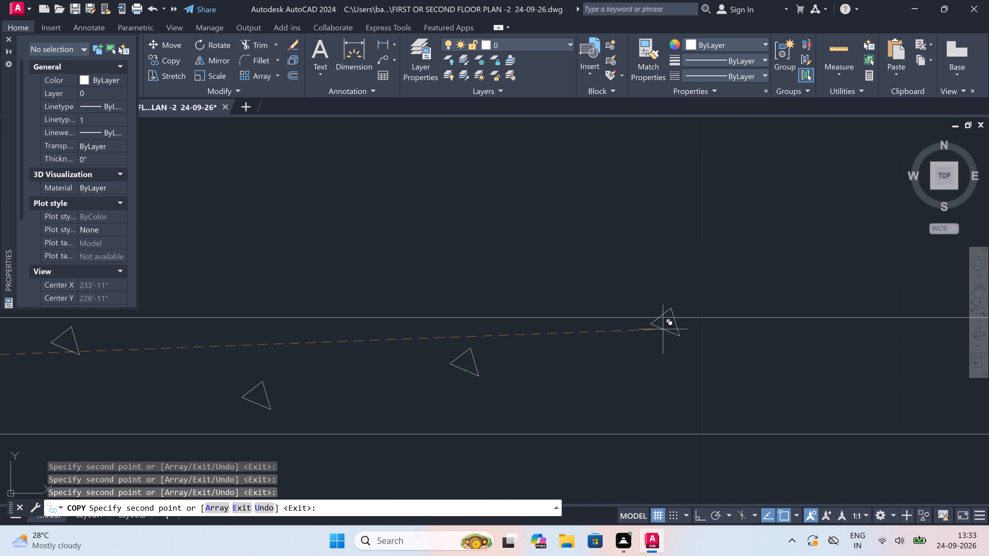
left_click(676, 344)
scroll(578, 412, "down", 4)
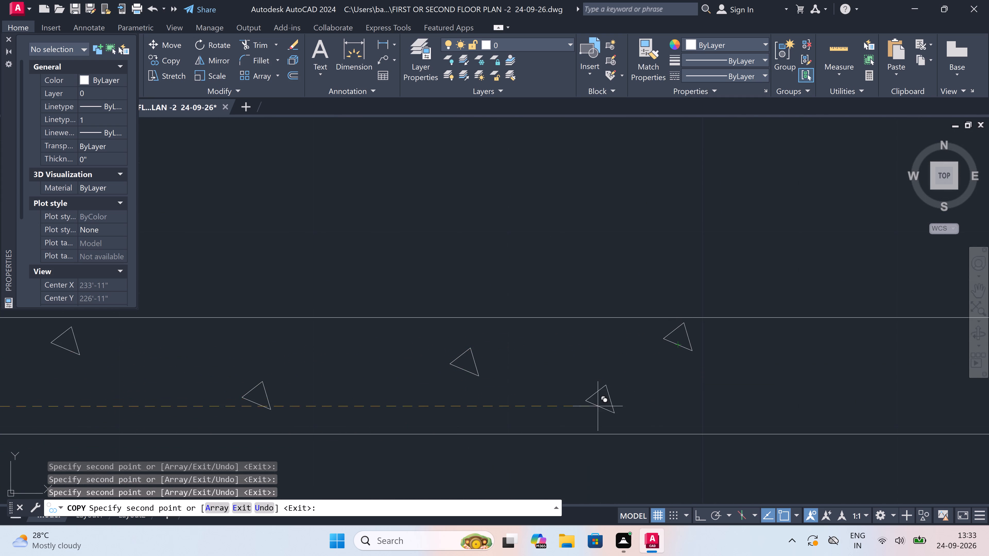
scroll(653, 406, "up", 3)
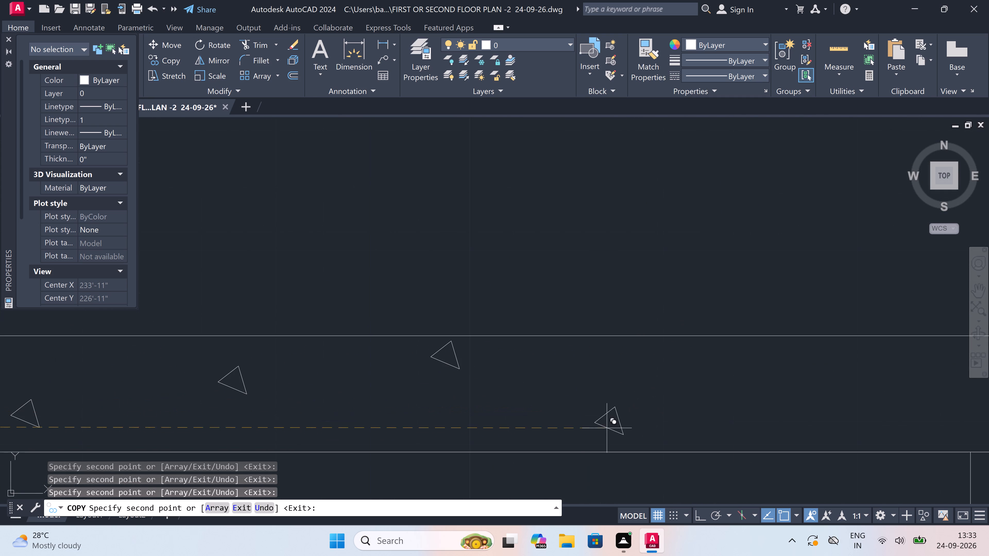
left_click(553, 437)
scroll(476, 437, "down", 3)
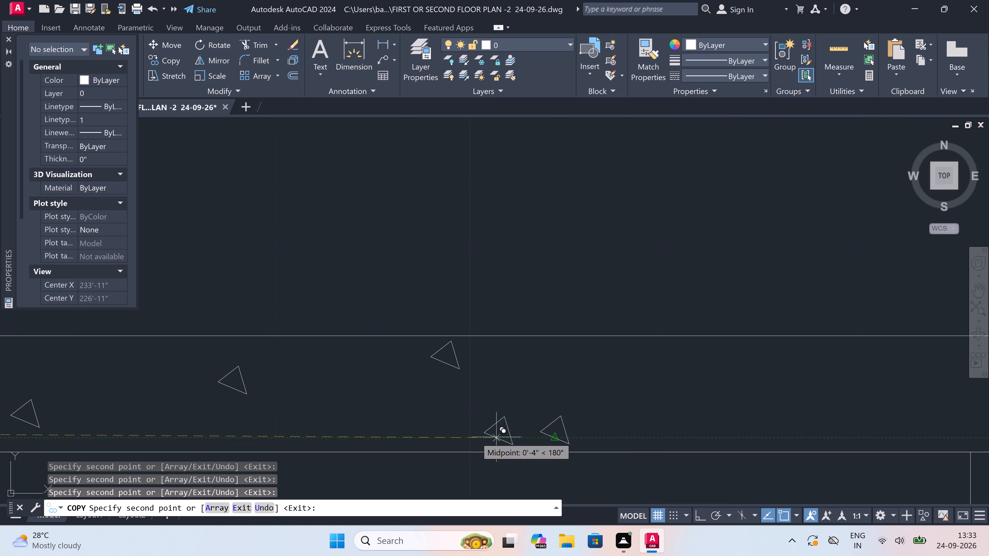
scroll(475, 437, "down", 2)
scroll(497, 433, "up", 5)
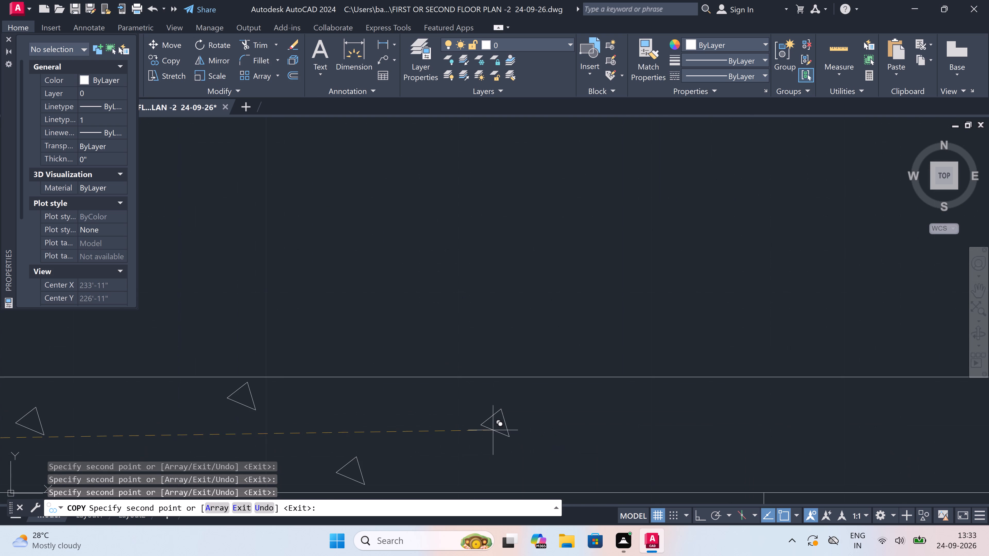
left_click(487, 427)
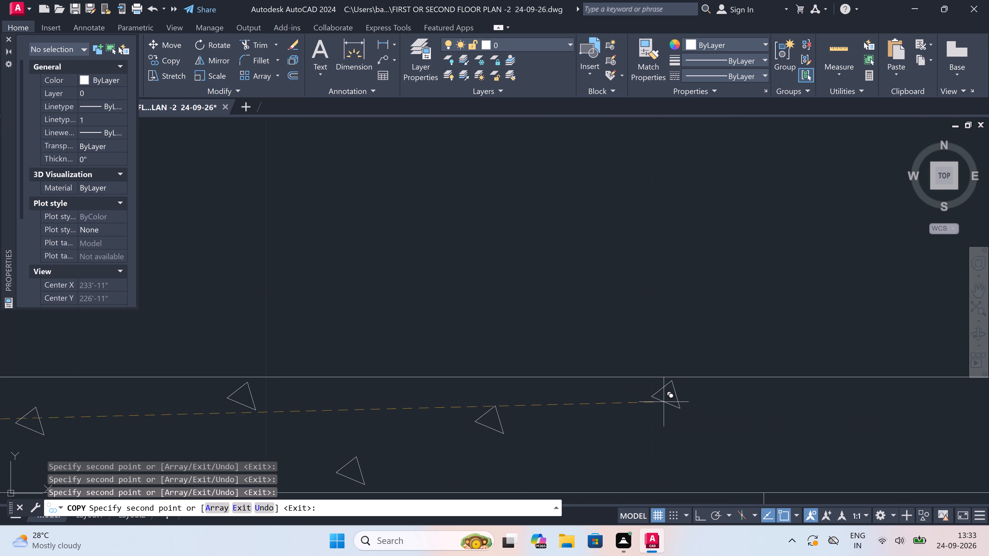
left_click_drag(665, 405, 673, 405)
left_click(884, 410)
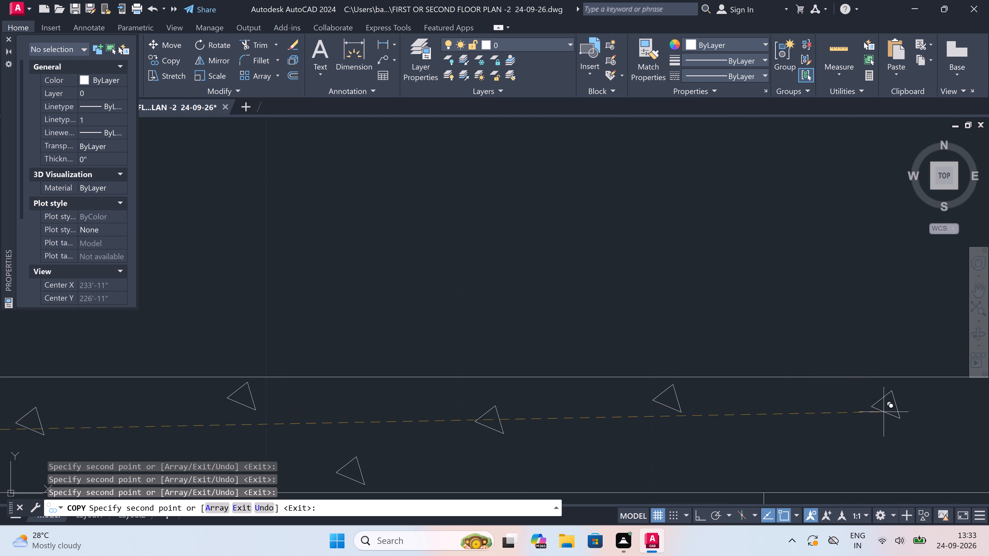
Place four more triangle copies in the roof slab around the vertical line between the first two doors, three low and one high.
scroll(785, 366, "down", 3)
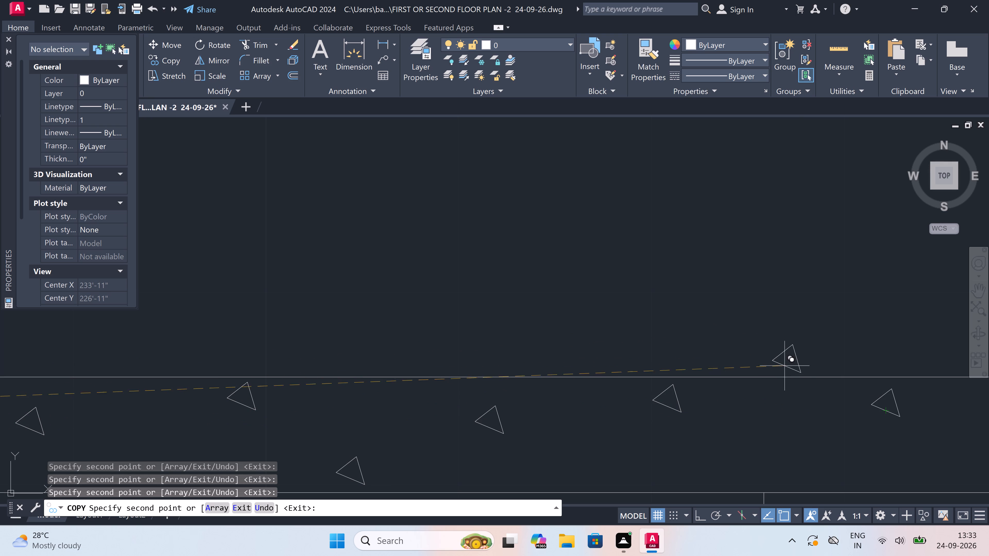
scroll(807, 417, "up", 4)
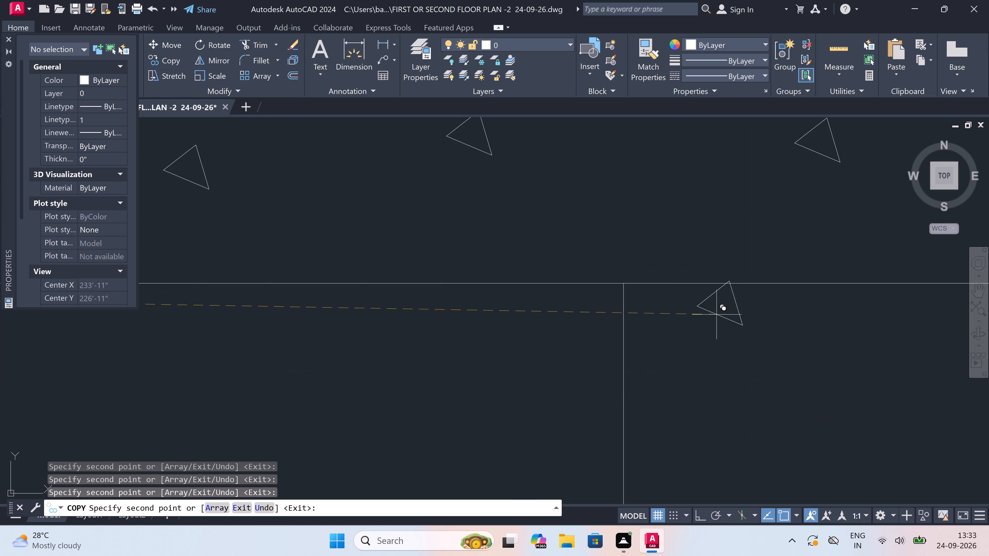
left_click(694, 244)
scroll(695, 244, "down", 3)
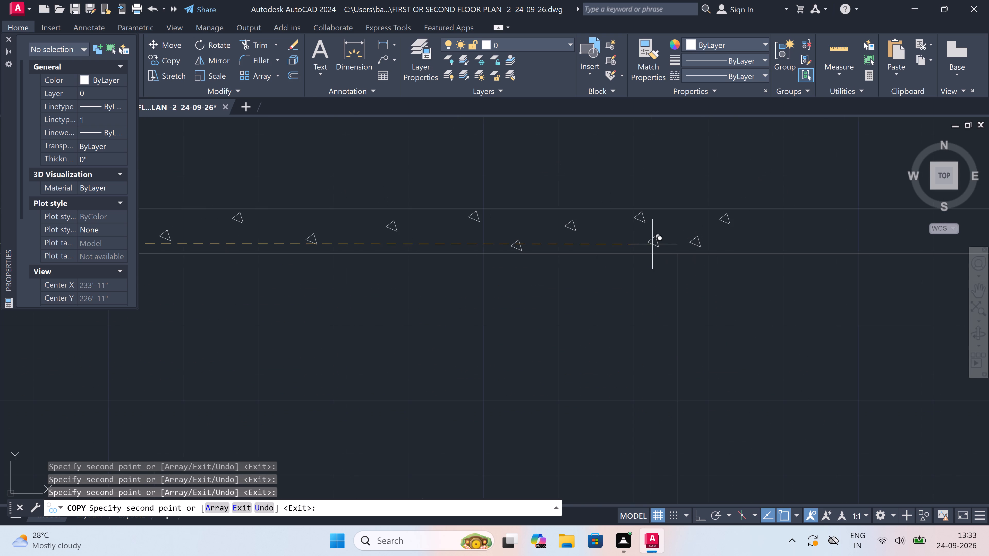
scroll(616, 246, "up", 3)
left_click(616, 246)
scroll(576, 258, "down", 6)
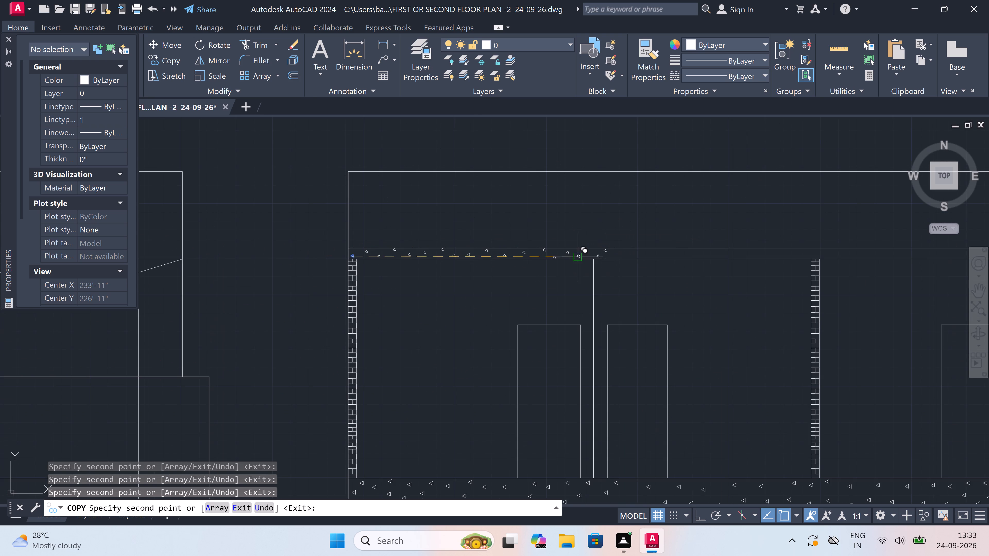
scroll(616, 256, "up", 5)
left_click(642, 261)
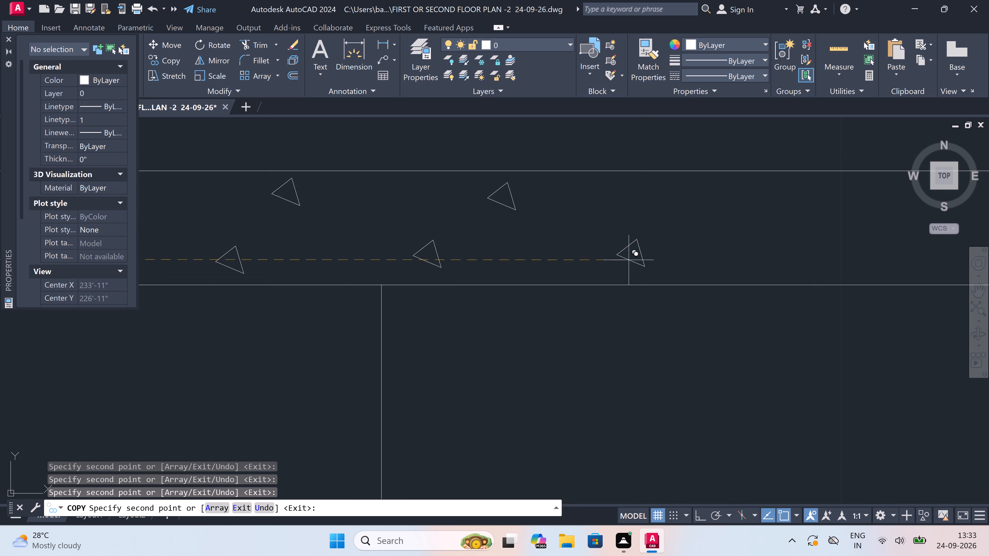
left_click(813, 203)
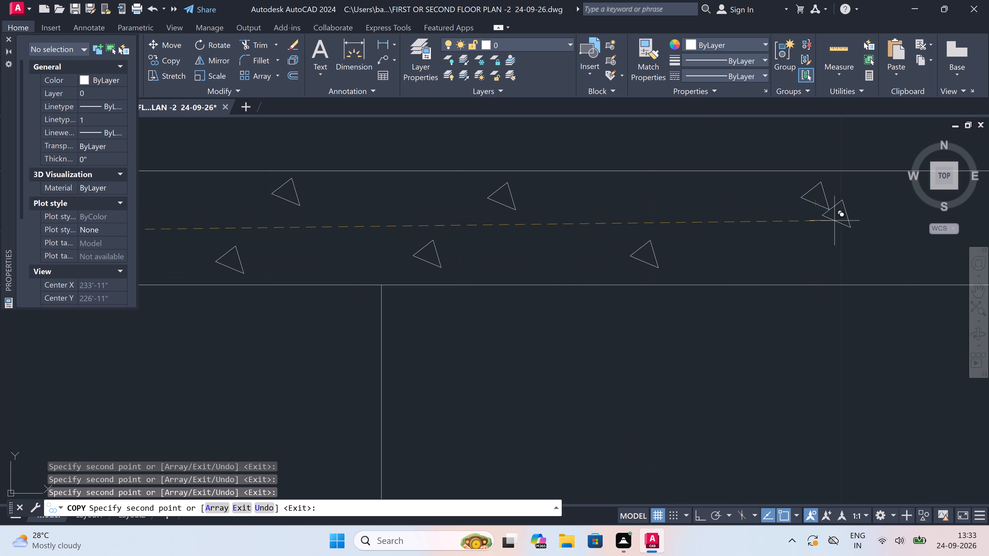
Continue the slab pattern over the second door with four more triangle copies, two low and two high.
scroll(502, 329, "down", 5)
scroll(549, 322, "up", 4)
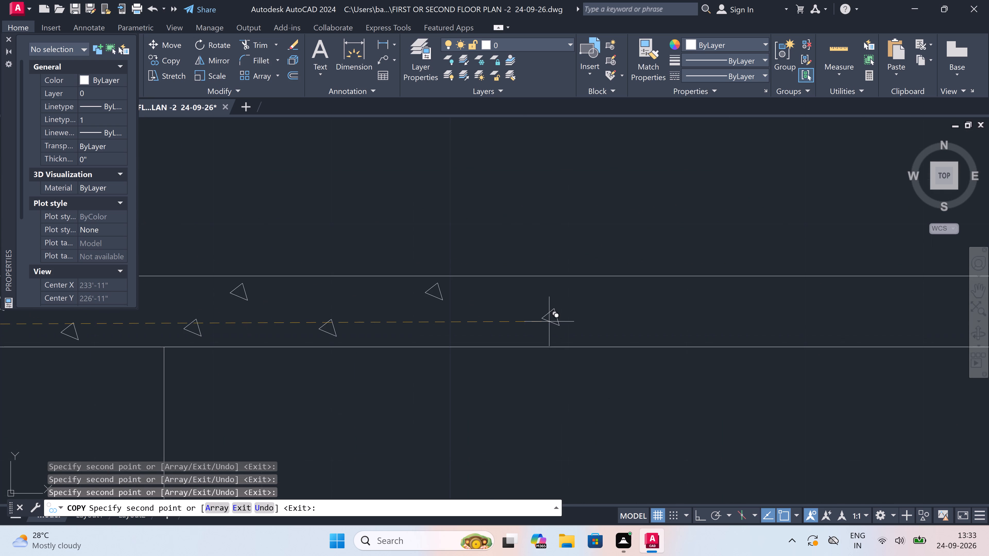
left_click(530, 331)
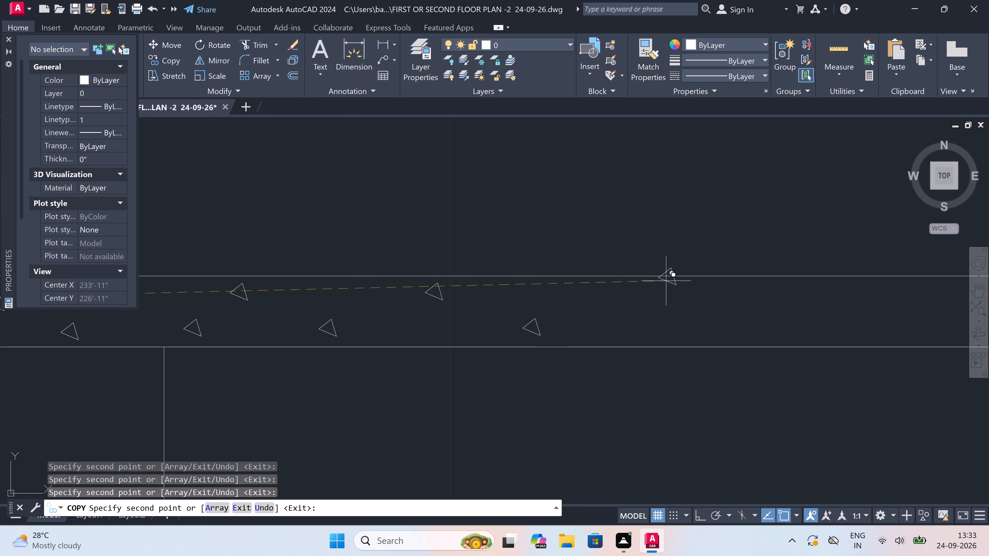
left_click_drag(621, 301, 659, 306)
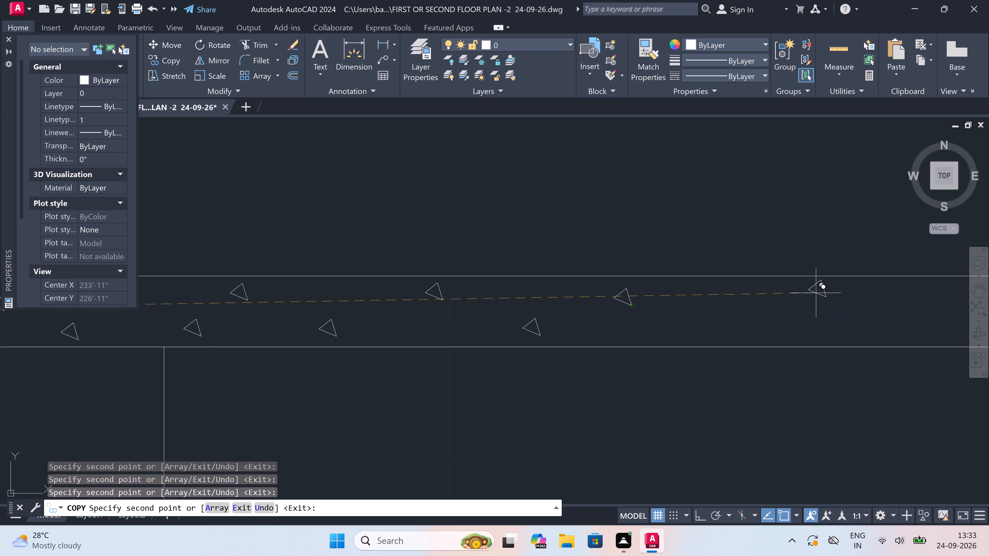
left_click(827, 290)
left_click(726, 335)
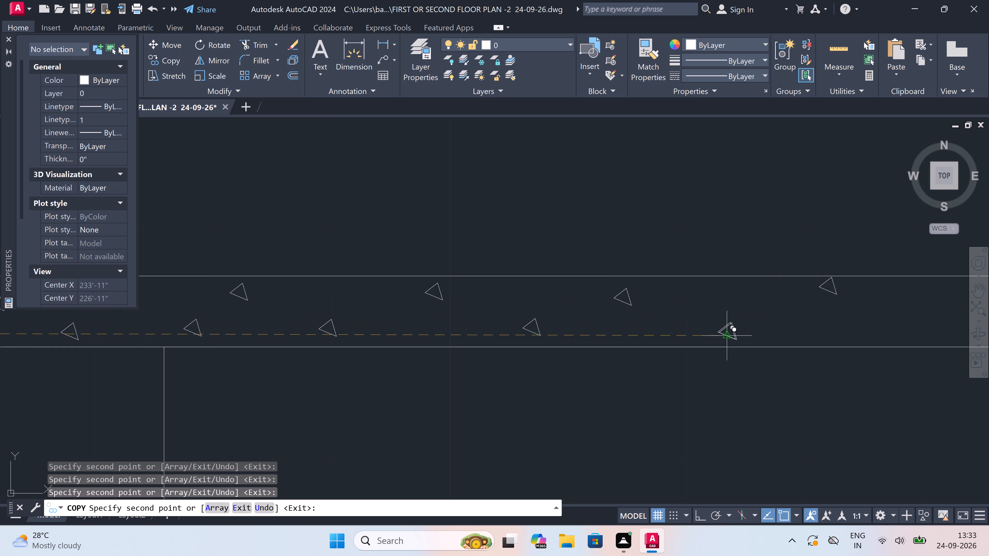
Place six more triangle copies, three high and three low, along the slab between the second door and the middle brick wall.
scroll(437, 379, "down", 5)
scroll(507, 374, "up", 3)
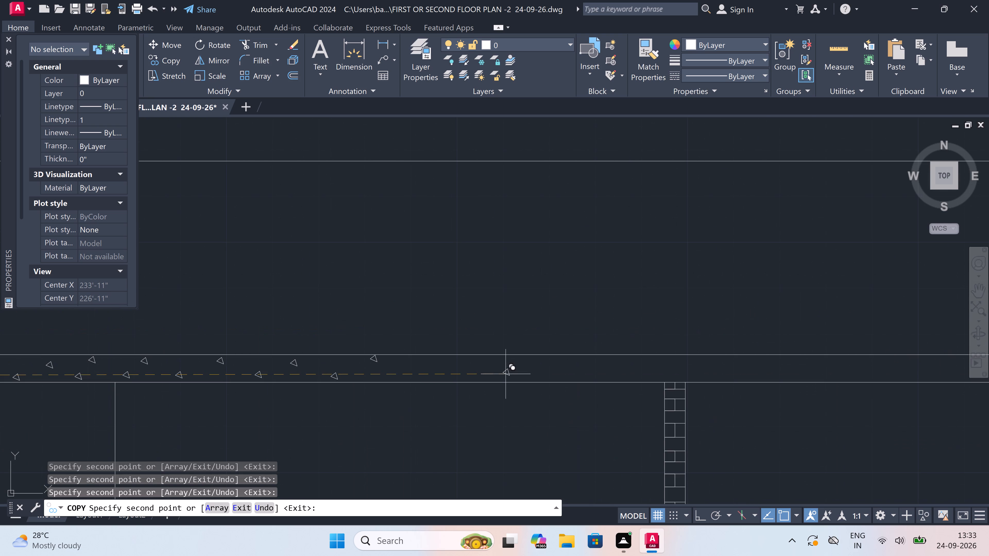
scroll(402, 369, "up", 2)
scroll(409, 395, "up", 2)
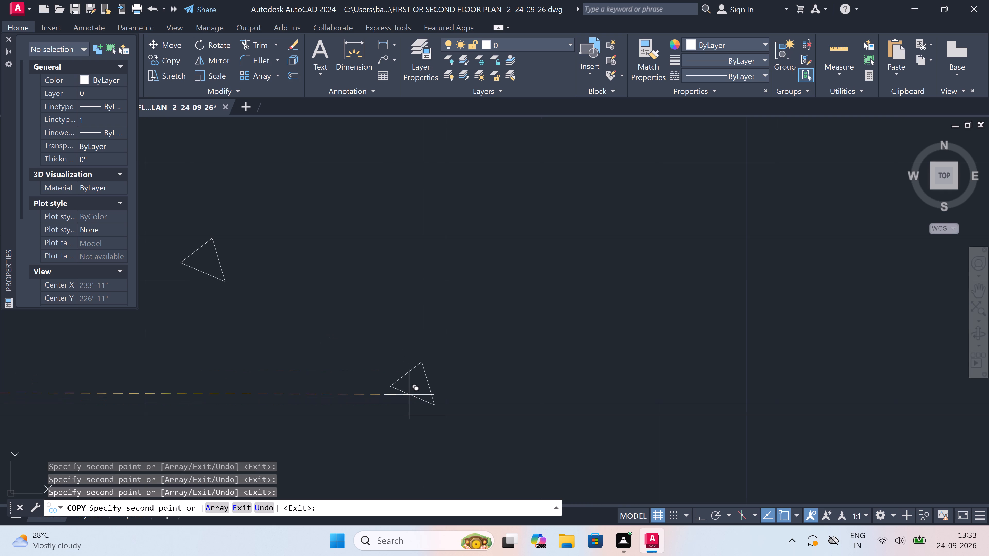
left_click(410, 393)
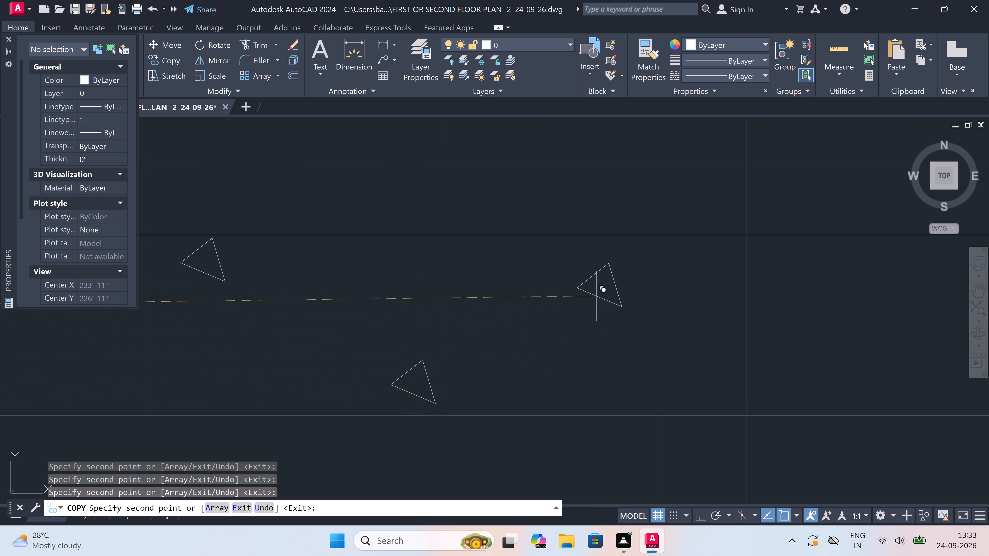
left_click(614, 279)
scroll(558, 290, "down", 3)
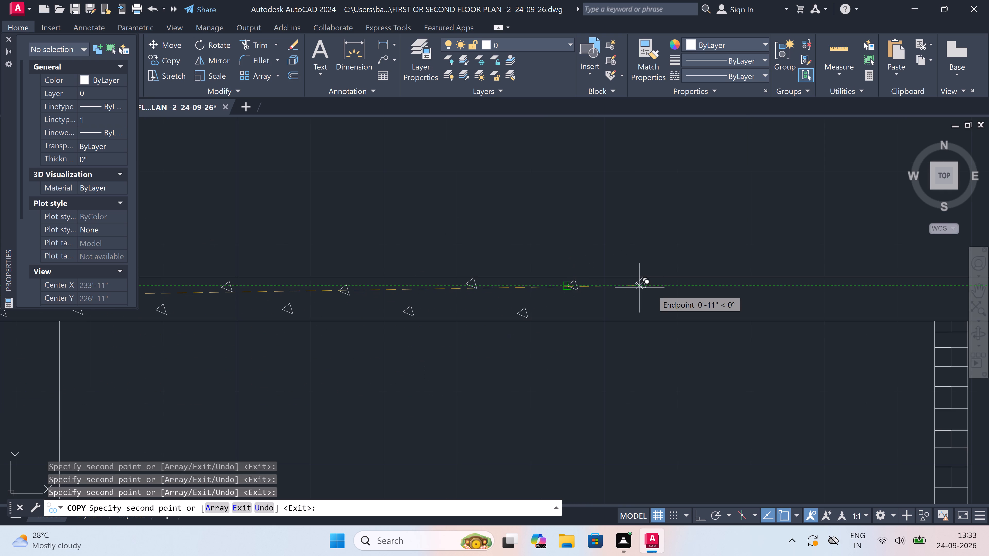
left_click(645, 289)
left_click(766, 288)
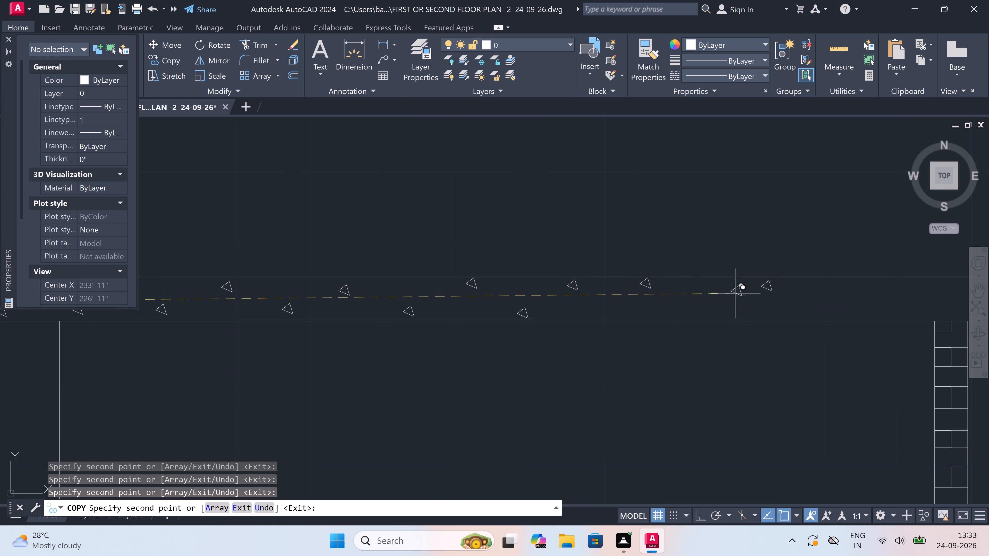
left_click(728, 306)
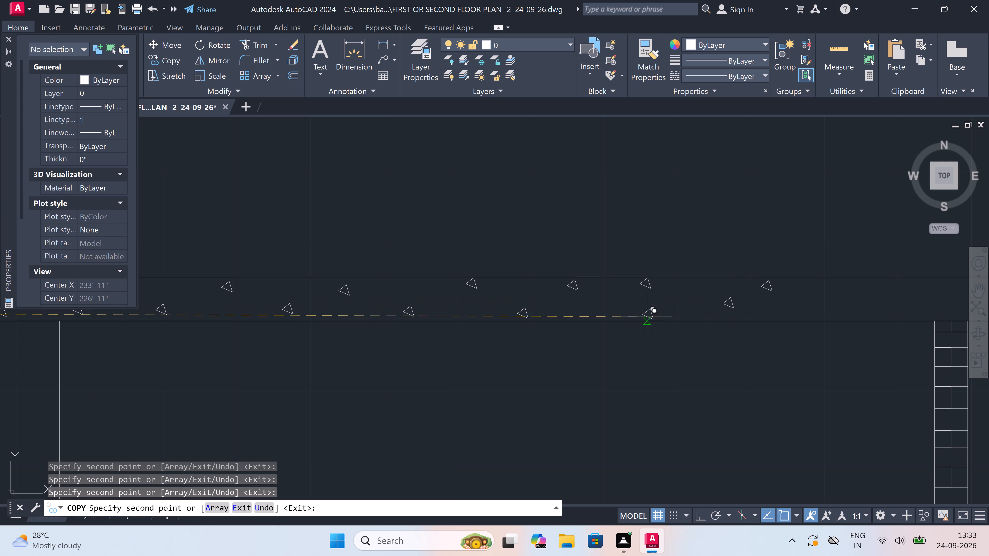
left_click(623, 312)
Add four staggered triangle copies in the slab approaching and directly above the middle brick wall.
scroll(494, 340, "down", 5)
scroll(535, 340, "up", 2)
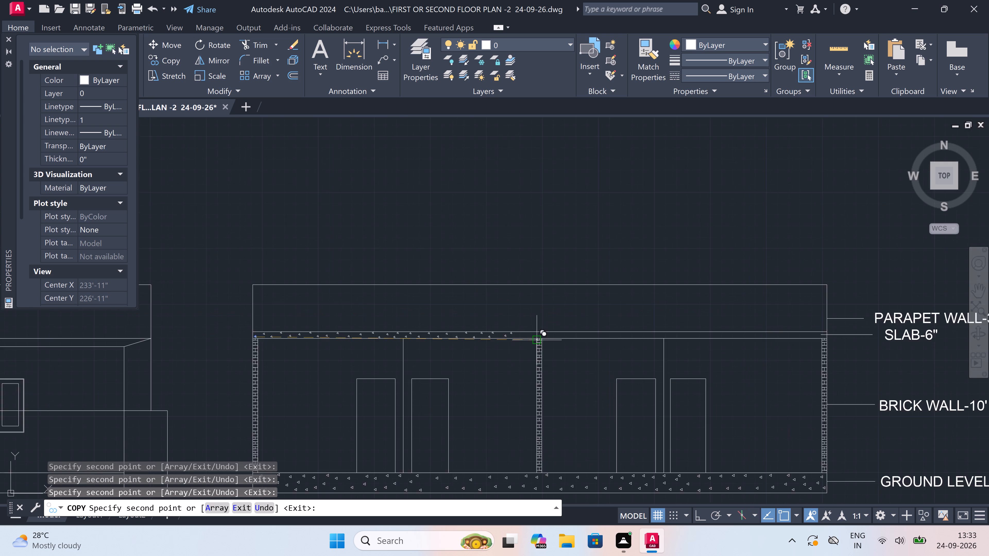
scroll(535, 340, "up", 5)
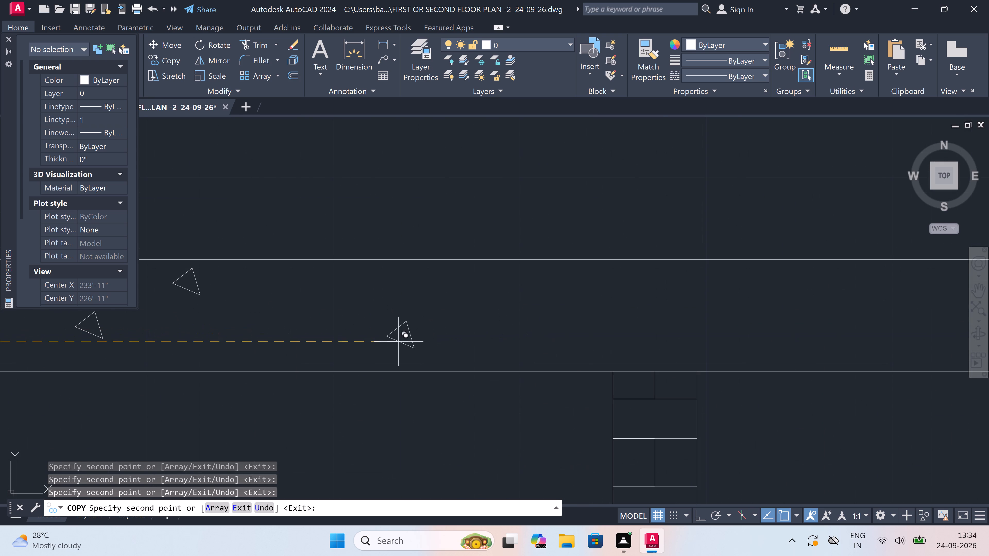
left_click_drag(283, 351, 286, 350)
left_click(432, 293)
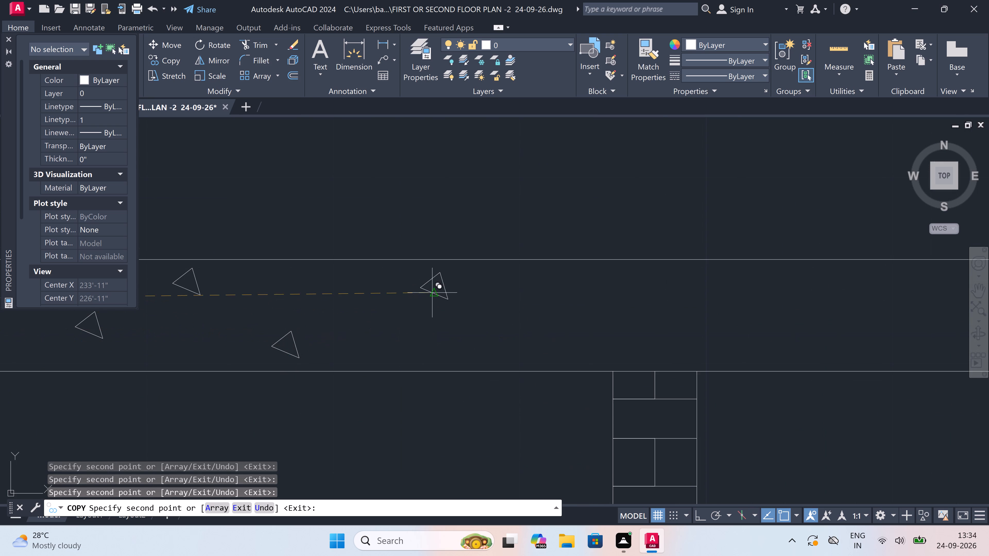
left_click(732, 282)
left_click(619, 323)
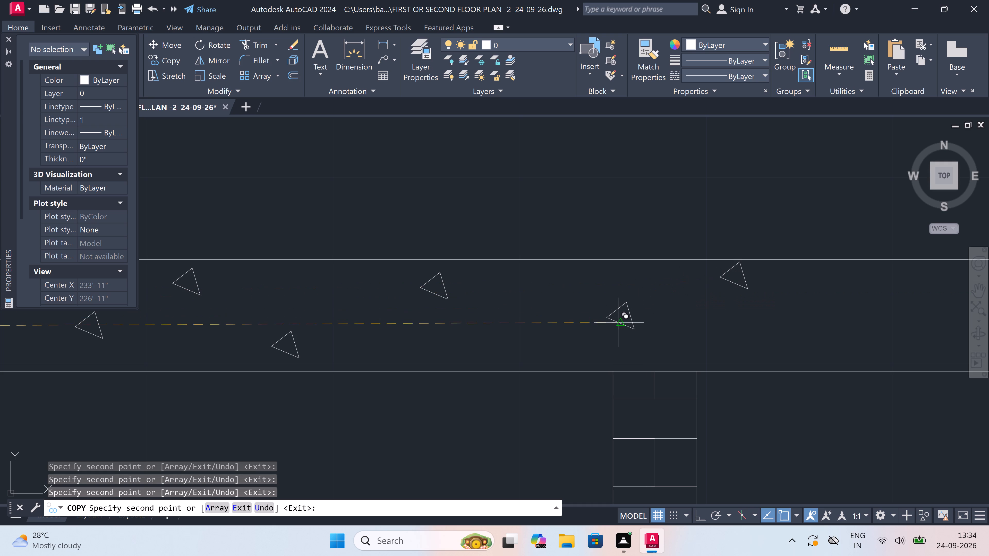
Place four more triangle copies, alternating low and high, in the slab just past the middle brick wall.
scroll(483, 362, "down", 4)
scroll(593, 353, "up", 2)
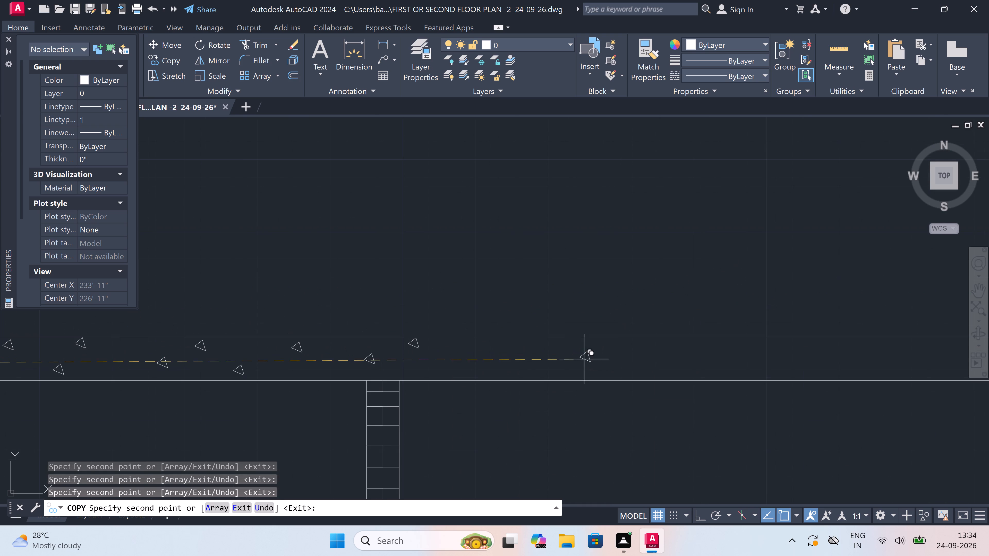
scroll(433, 363, "up", 2)
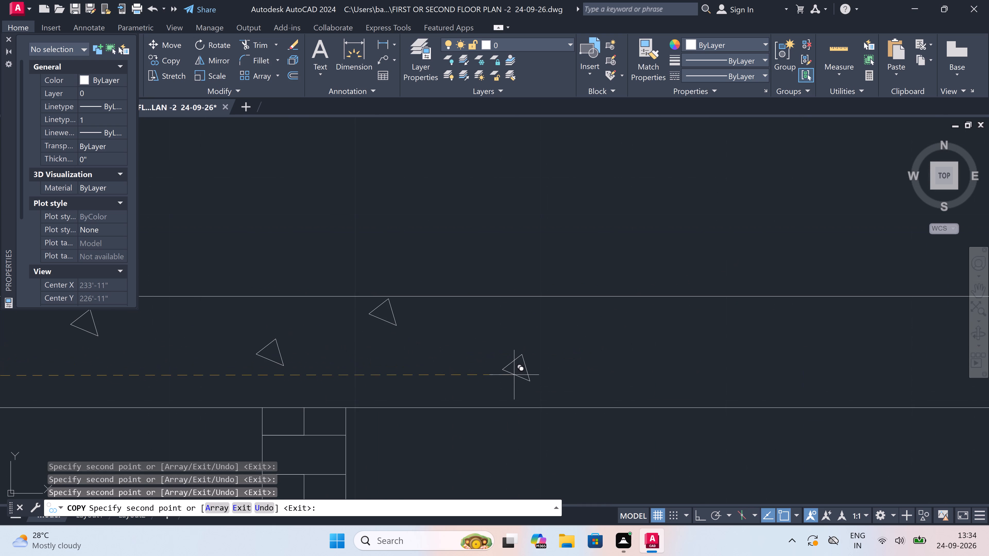
left_click(509, 386)
left_click_drag(645, 336, 649, 335)
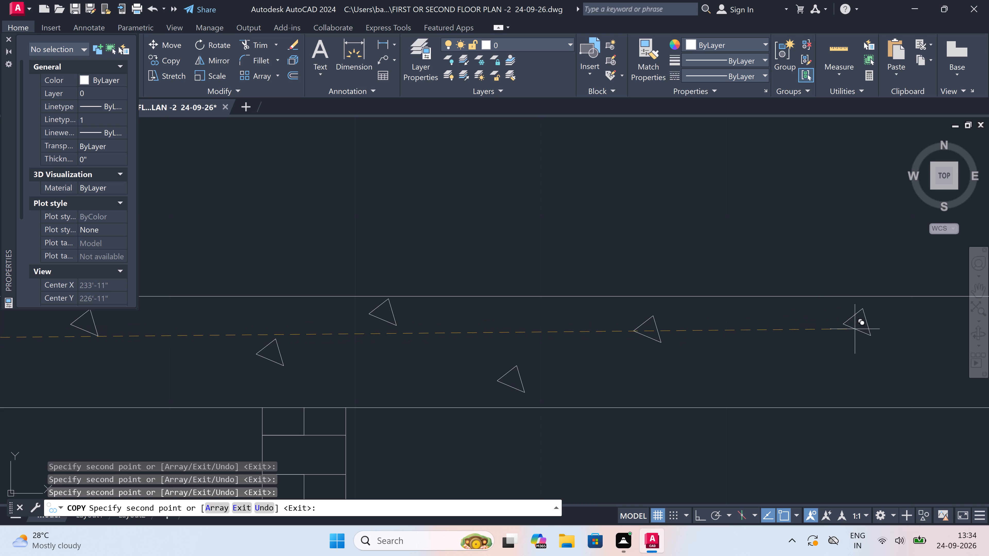
left_click(855, 329)
left_click(779, 385)
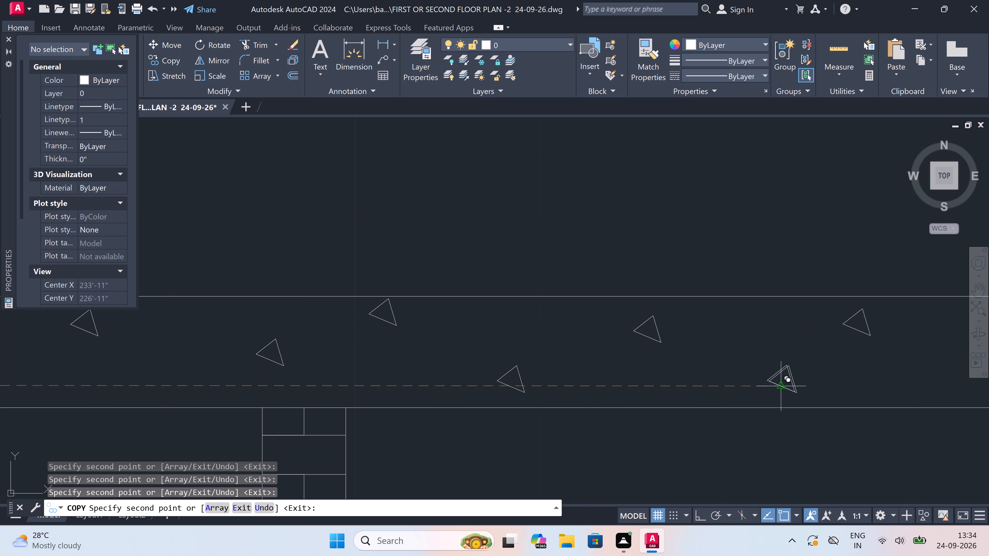
Extend the staggered pattern towards the third door with three more triangle copies, placed low, high and low.
scroll(563, 384, "down", 5)
scroll(593, 390, "up", 2)
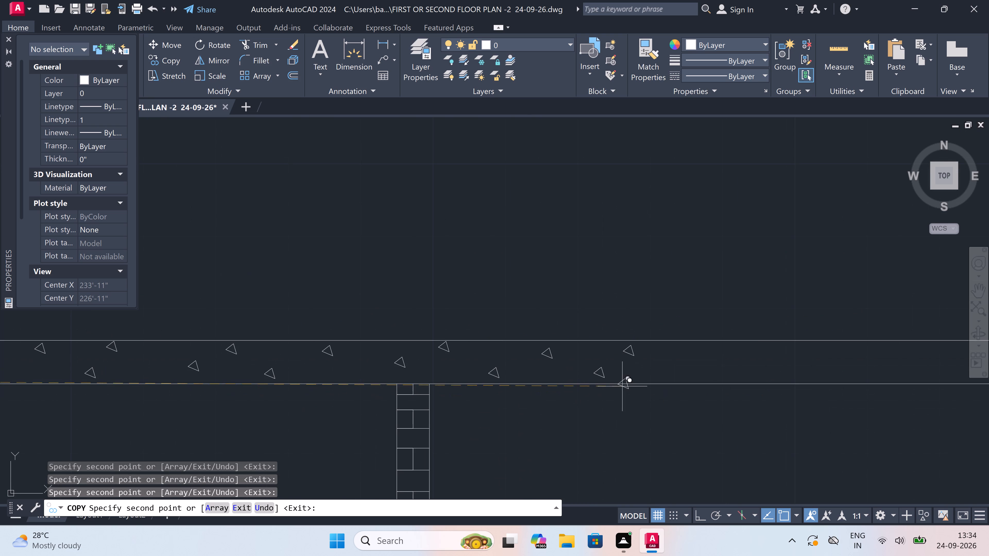
scroll(732, 370, "up", 3)
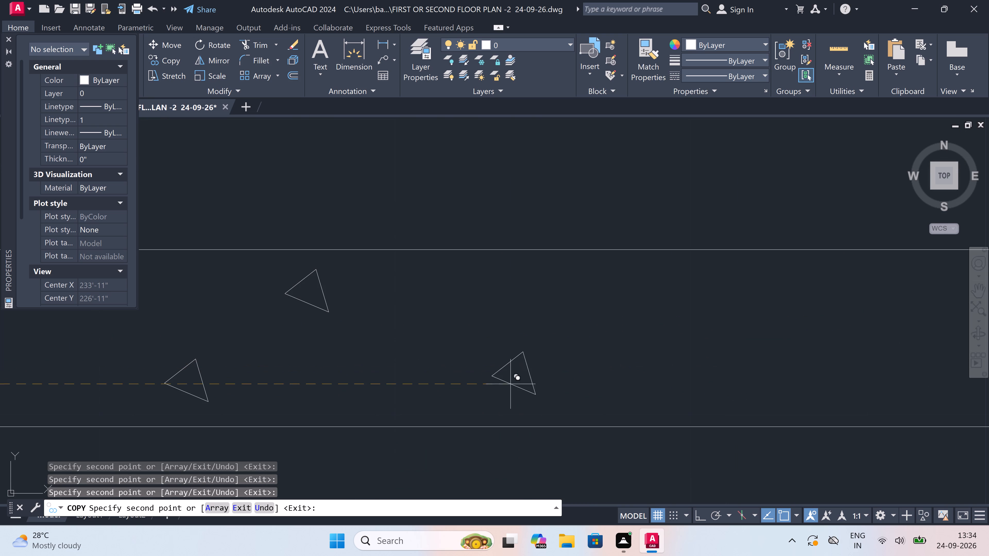
left_click_drag(501, 382, 527, 378)
left_click(718, 296)
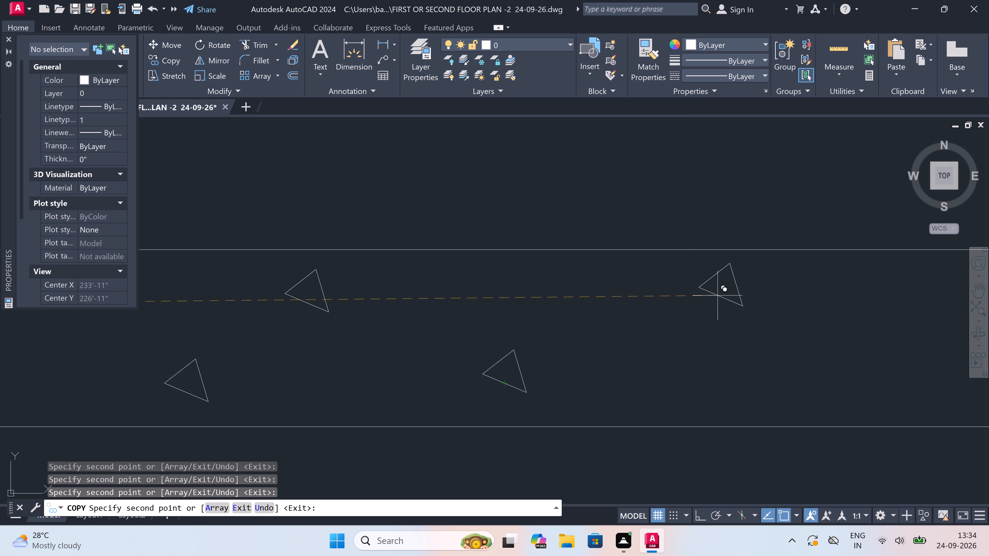
left_click(902, 375)
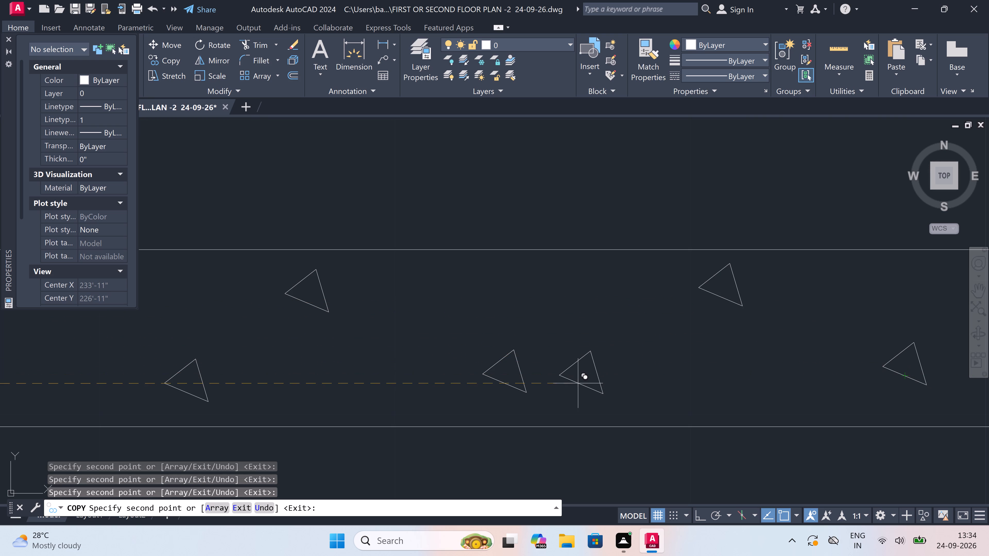
Place five more triangle copies, four high and one low, continuing the slab pattern until it reaches above the third door.
scroll(557, 385, "down", 4)
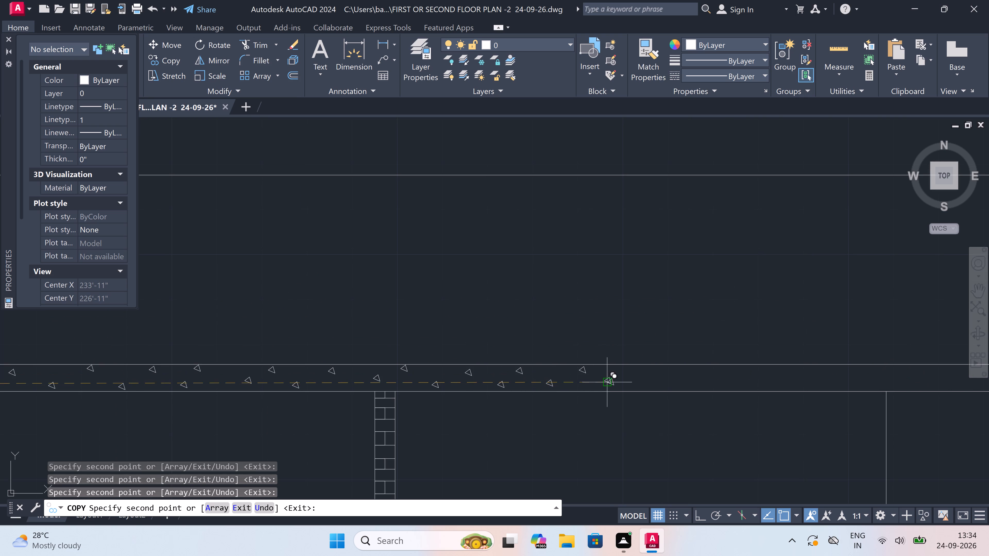
scroll(651, 373, "up", 3)
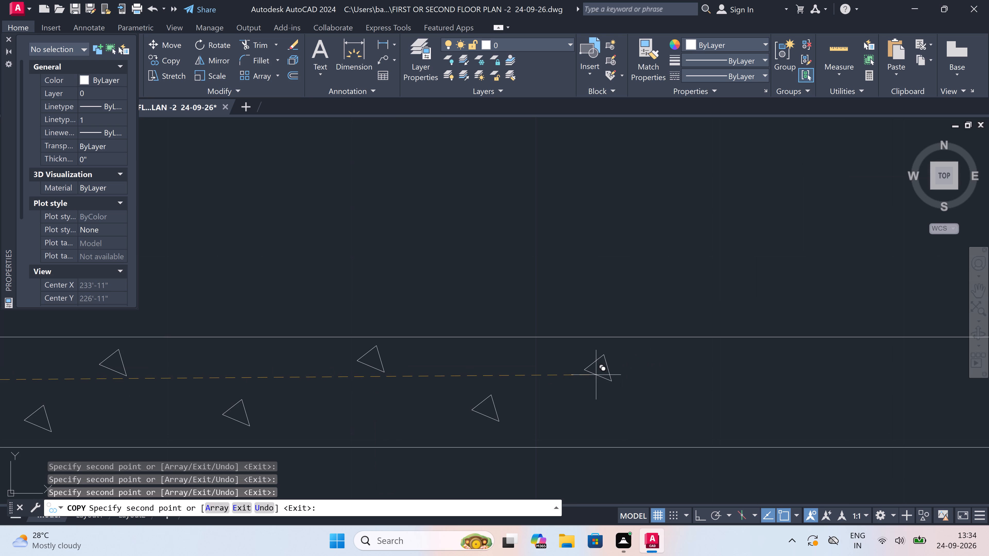
left_click_drag(623, 373, 723, 360)
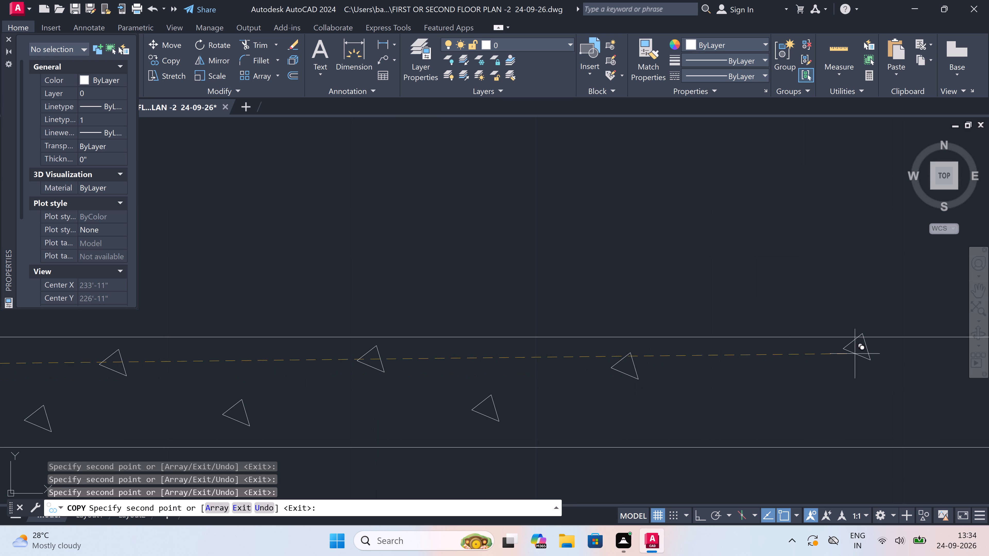
left_click(819, 366)
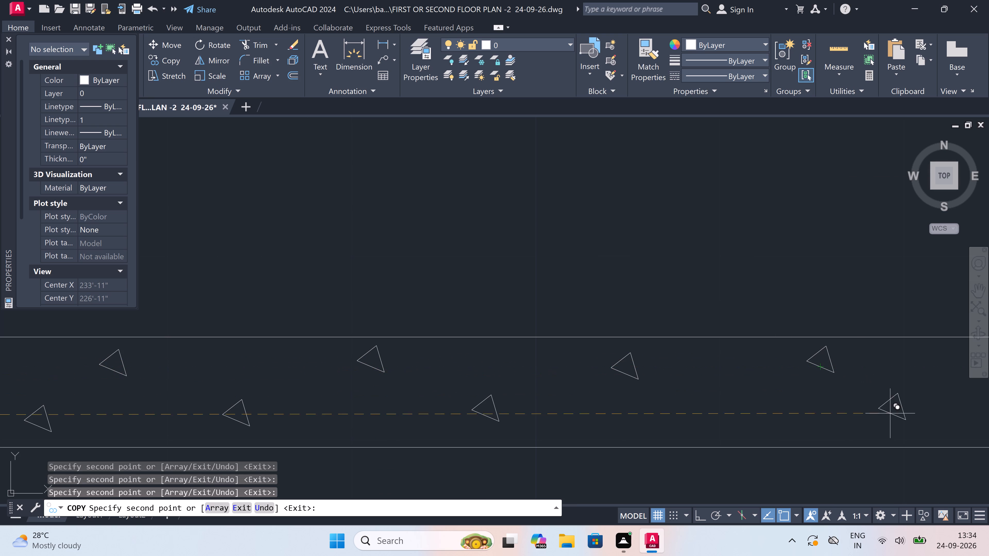
scroll(539, 405, "down", 6)
scroll(558, 405, "up", 5)
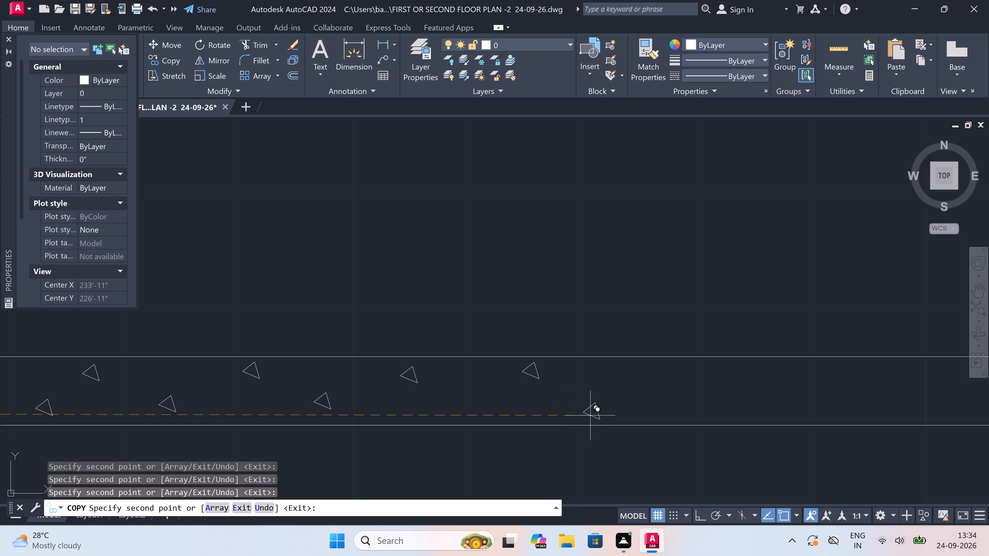
left_click_drag(592, 415, 594, 415)
left_click(671, 380)
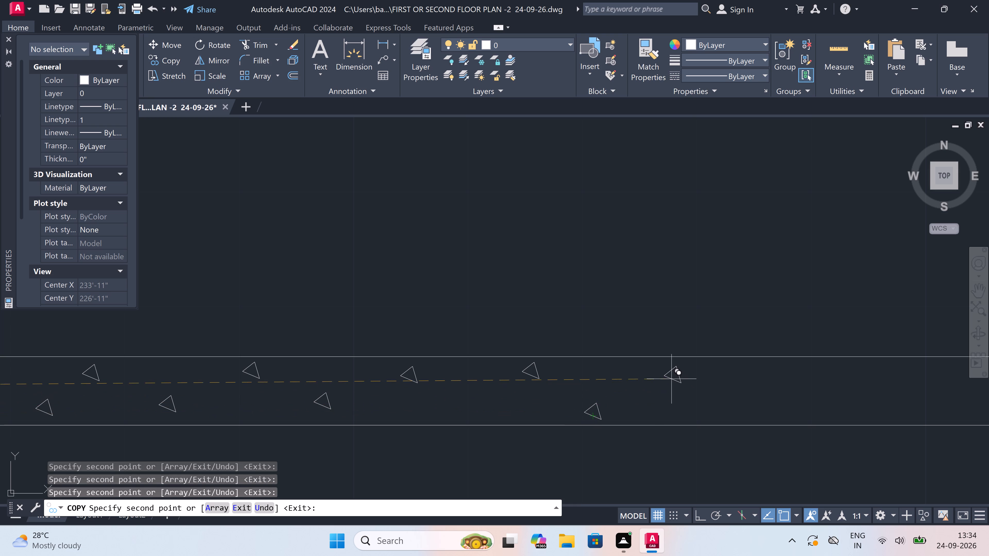
left_click_drag(763, 380, 777, 381)
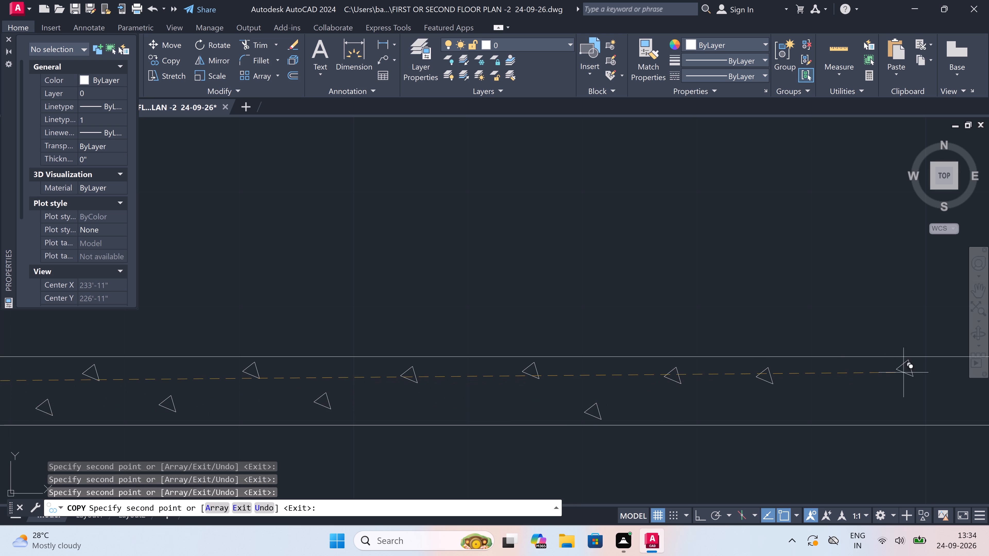
Place four more triangle copies, one high and three low, in the slab up to the wall line between the last two doors.
left_click(916, 379)
left_click(866, 414)
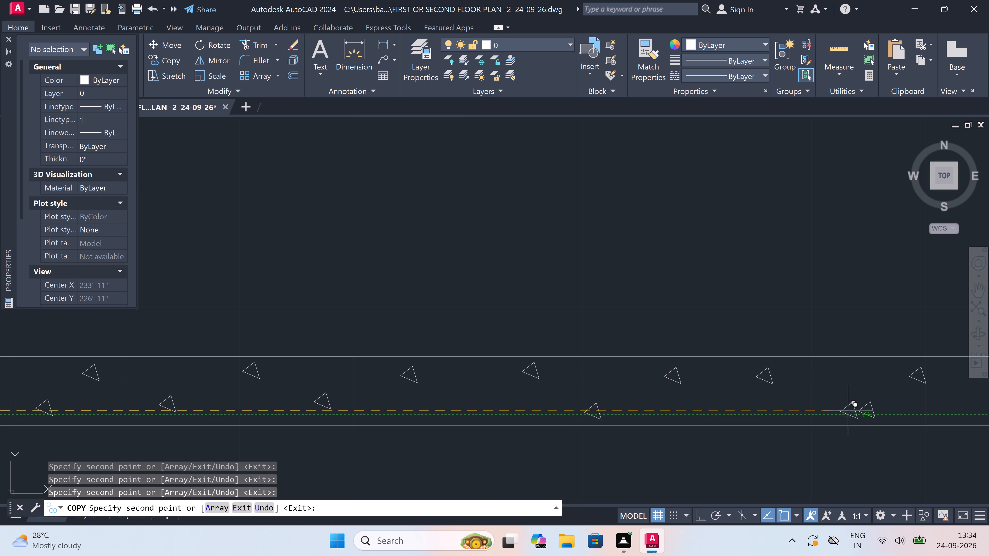
left_click(732, 414)
scroll(580, 420, "down", 2)
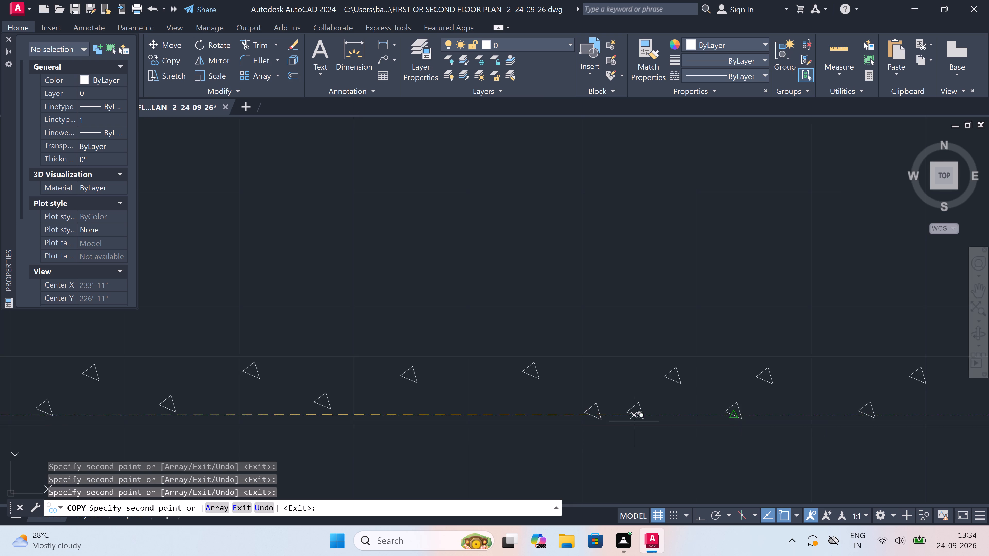
scroll(580, 420, "down", 3)
scroll(629, 420, "up", 2)
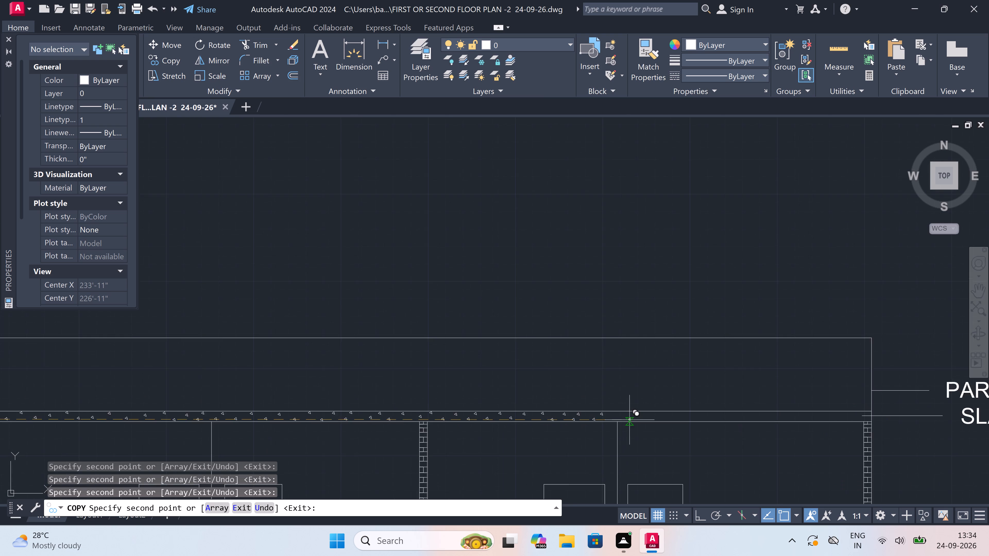
scroll(629, 420, "up", 2)
left_click(568, 416)
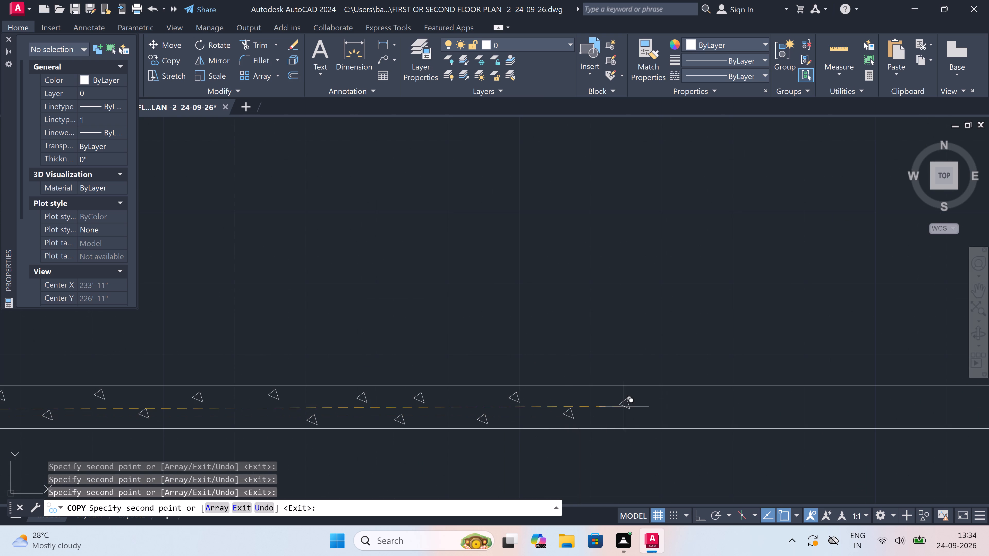
Add seven staggered triangle copies in the slab past that wall line, alternating between upper and lower positions above the last door.
left_click(633, 403)
left_click(799, 397)
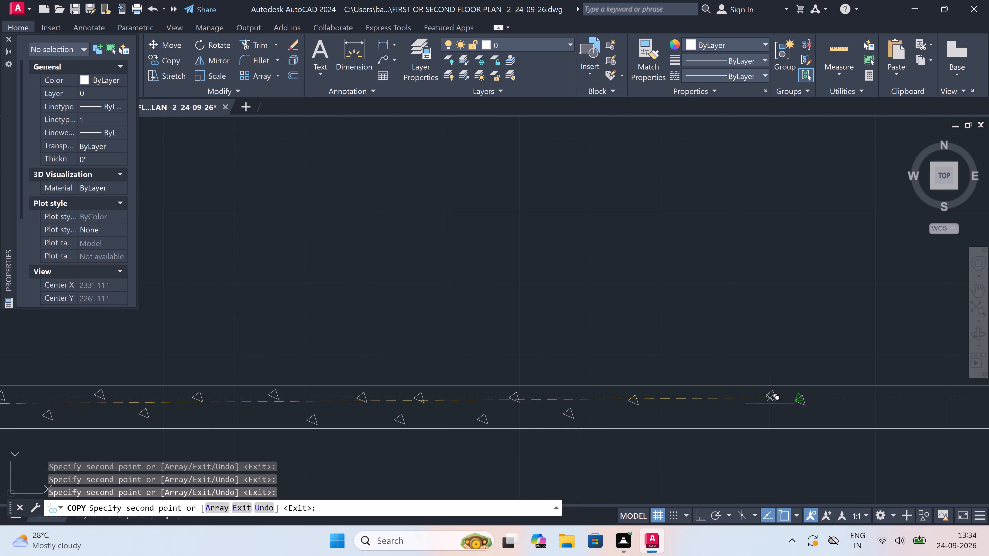
left_click(766, 406)
left_click(713, 419)
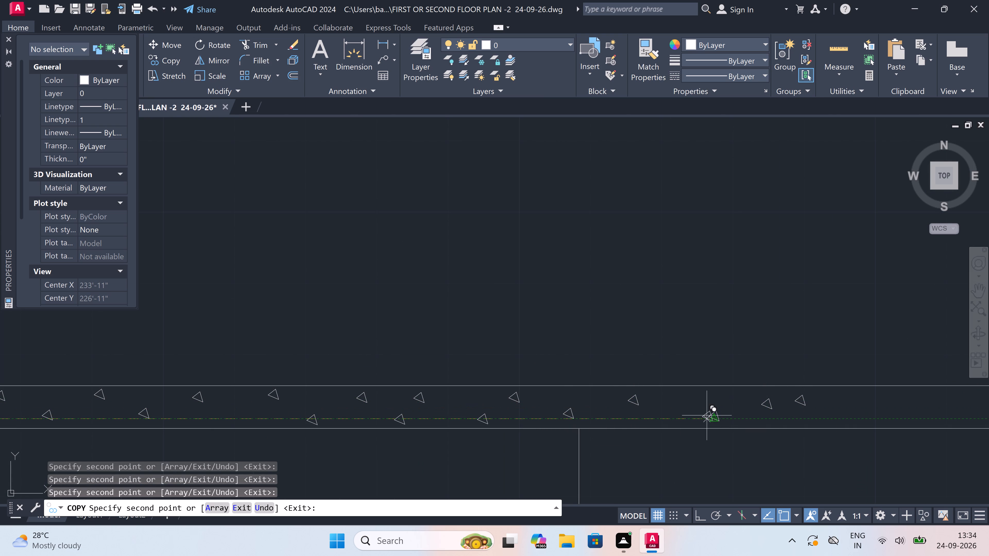
scroll(583, 420, "down", 5)
scroll(658, 417, "up", 4)
scroll(446, 432, "up", 1)
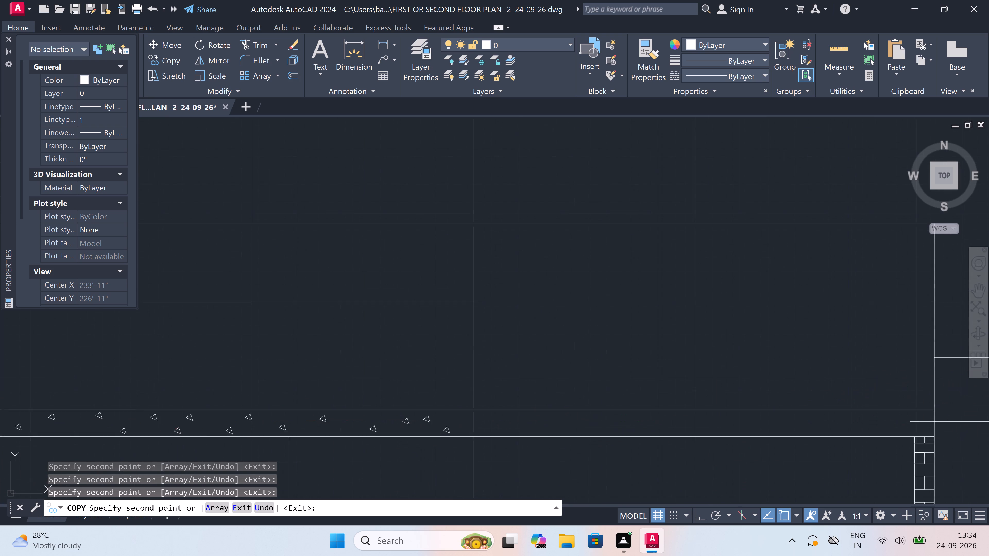
scroll(446, 432, "up", 2)
left_click(495, 431)
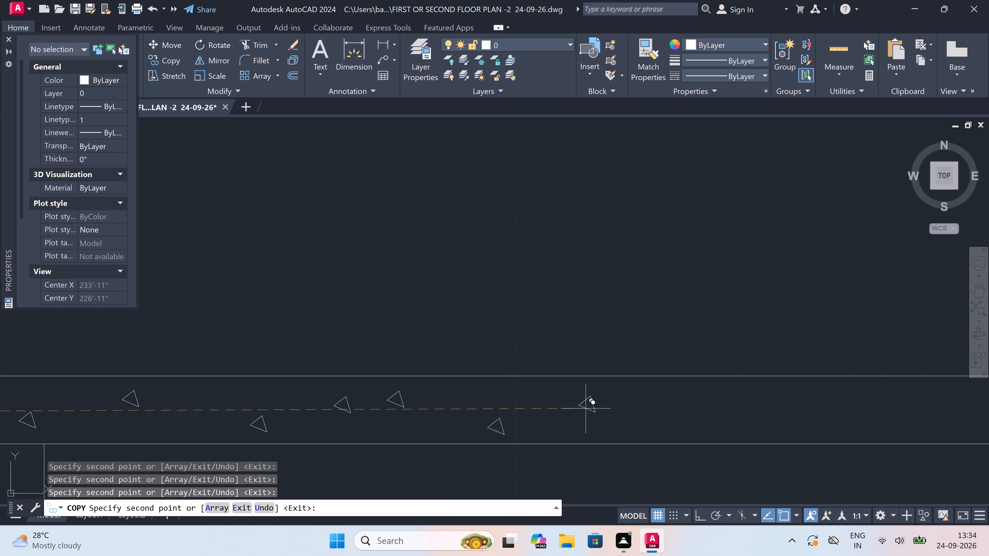
left_click(585, 405)
left_click(706, 426)
Extend the slab pattern towards the end brick wall with five more triangle copies, three high and two low.
scroll(624, 421, "down", 4)
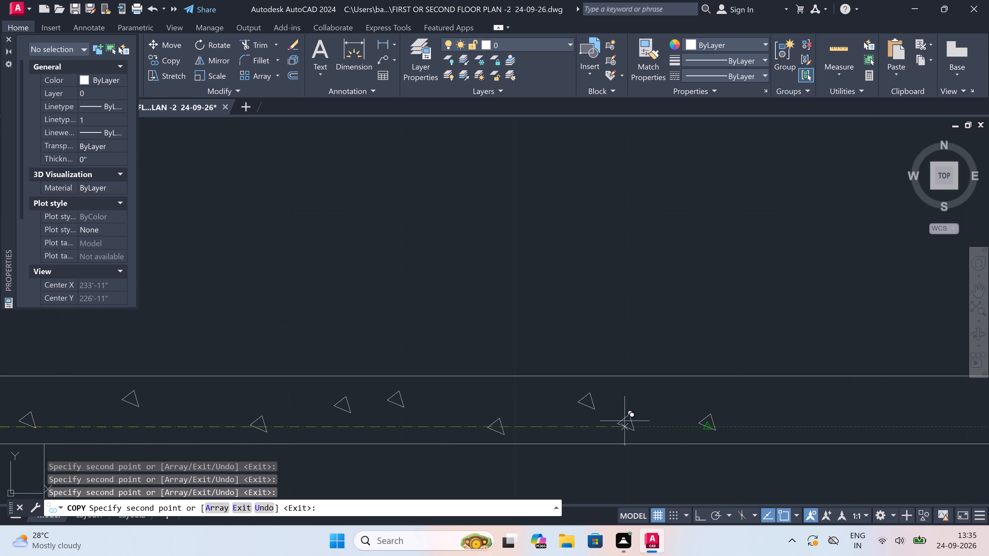
scroll(655, 422, "up", 4)
left_click_drag(620, 401, 630, 399)
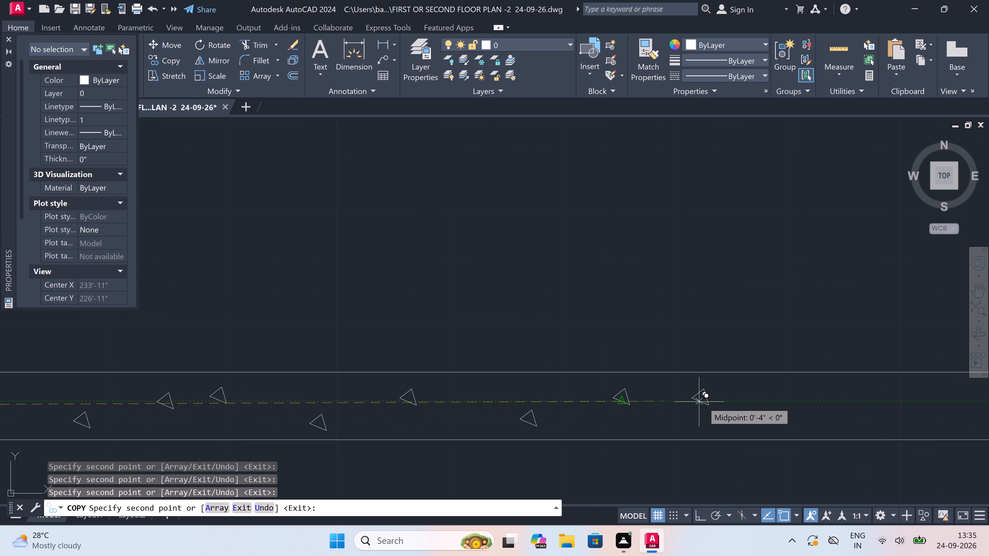
left_click_drag(722, 396, 726, 396)
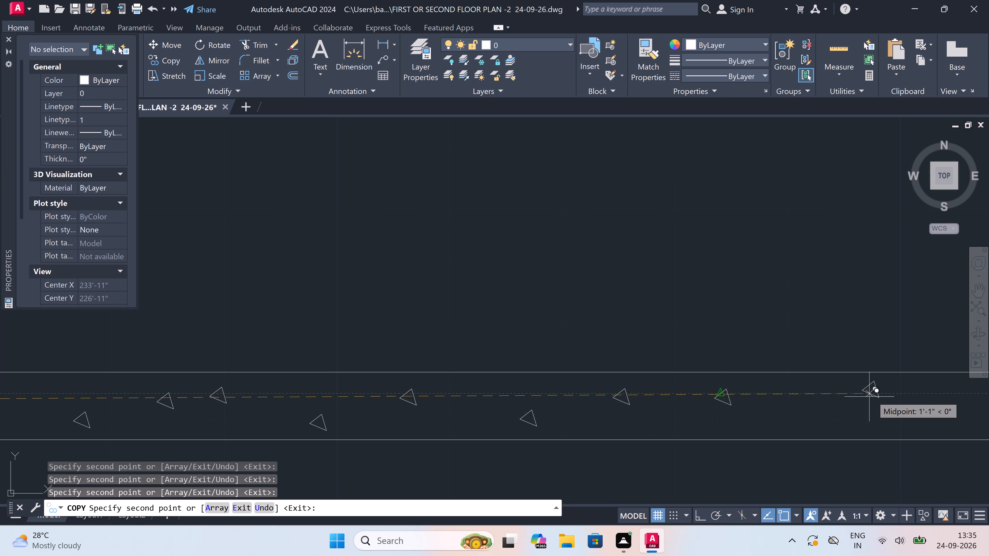
left_click(877, 393)
left_click(830, 419)
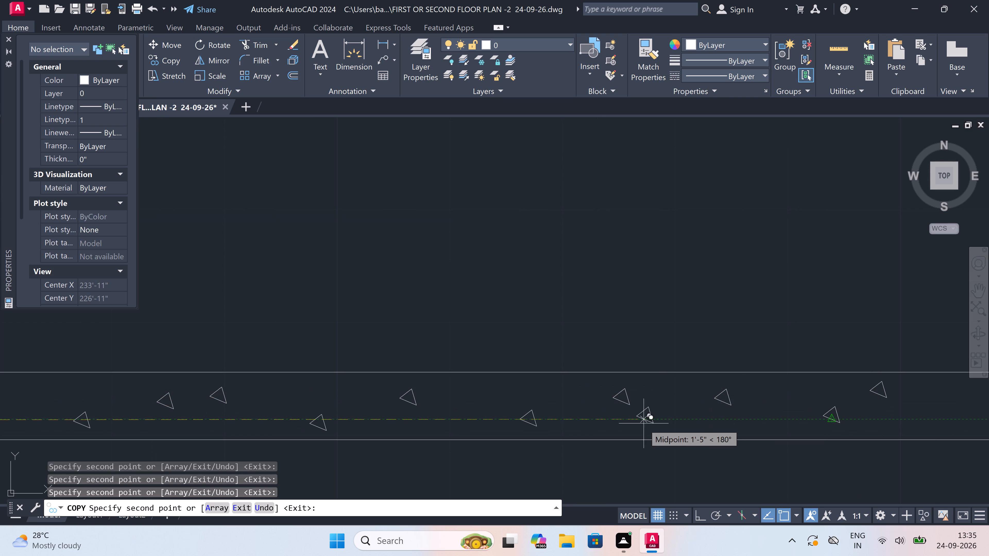
left_click(682, 431)
Place four more triangle copies in the slab approaching the end brick wall, two low and two high.
scroll(584, 424, "down", 5)
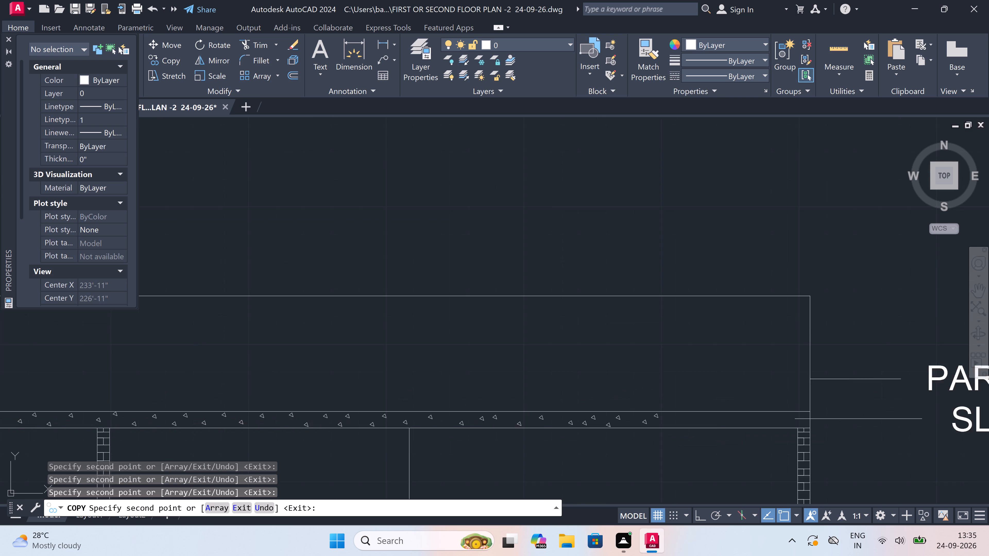
scroll(651, 424, "up", 4)
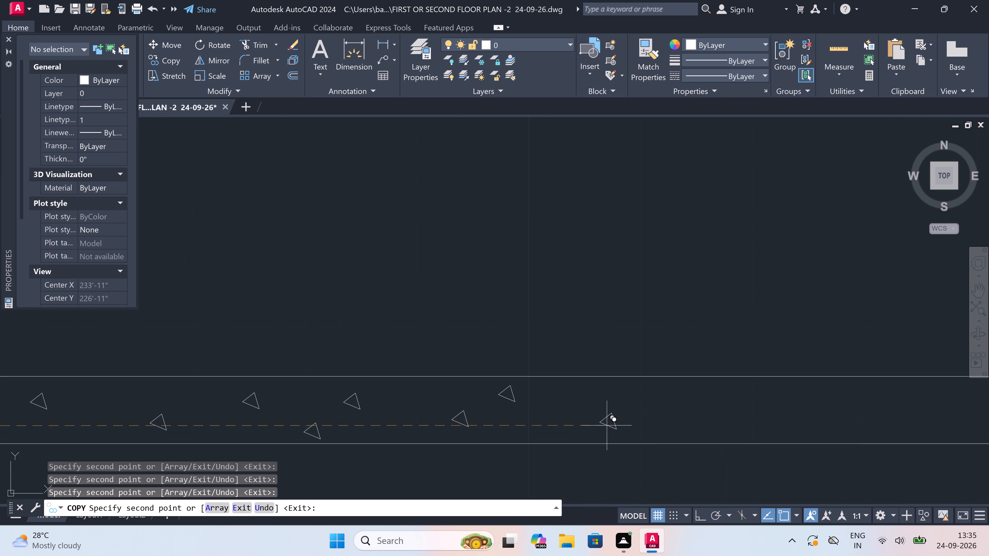
left_click(584, 430)
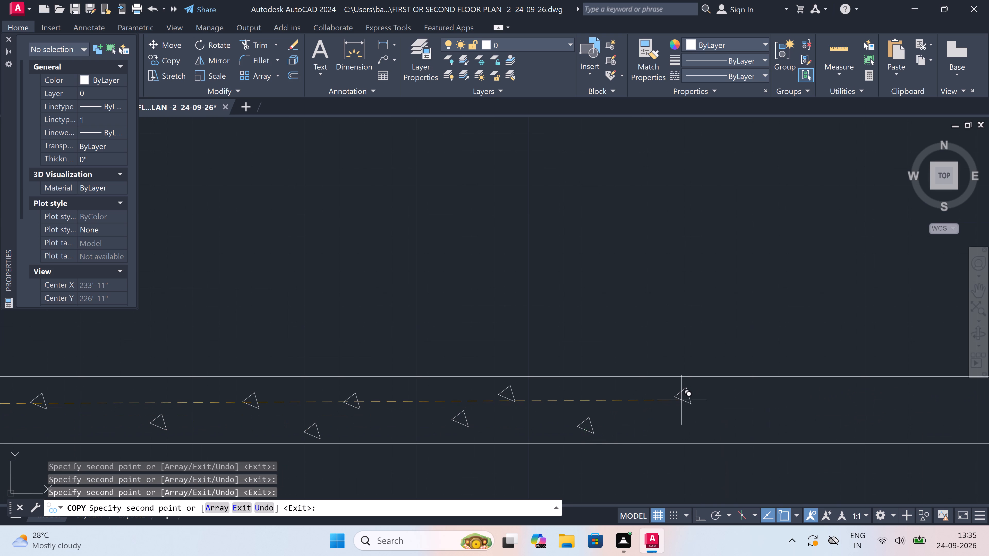
left_click_drag(657, 403, 661, 401)
left_click(776, 399)
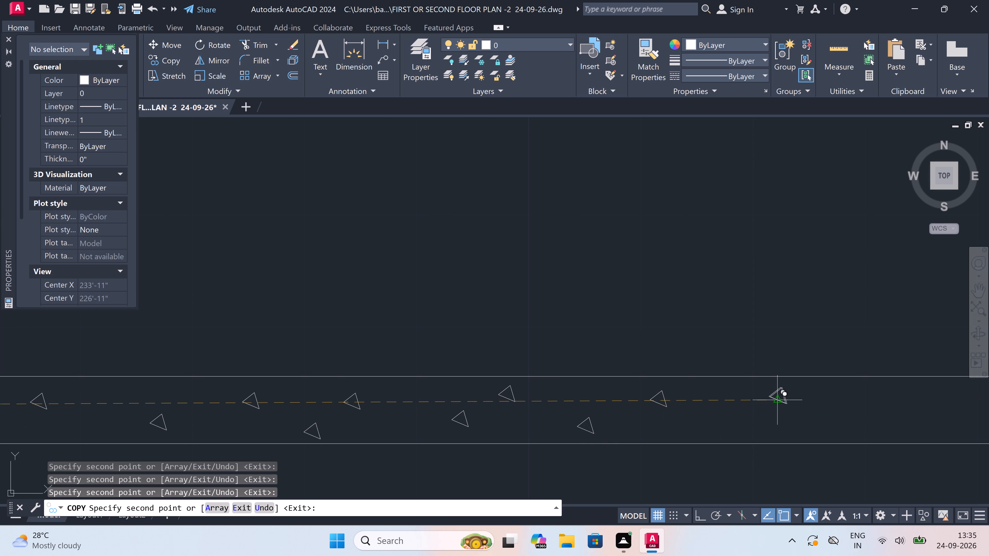
scroll(632, 417, "down", 4)
scroll(662, 416, "up", 3)
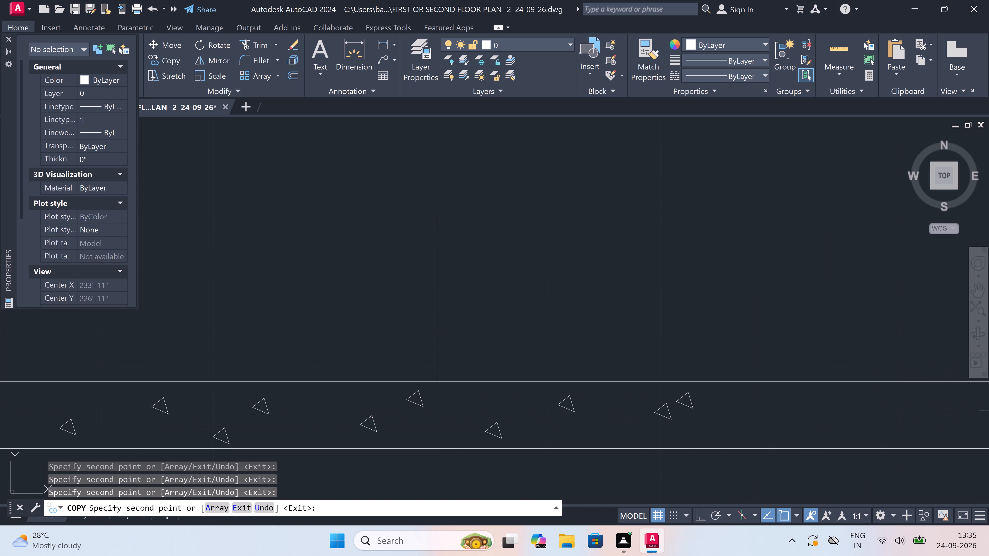
left_click(745, 429)
Complete the slab pattern with three triangle copies, the last ones beside and above the end brick wall, and finish copying.
scroll(669, 417, "down", 4)
scroll(721, 419, "up", 4)
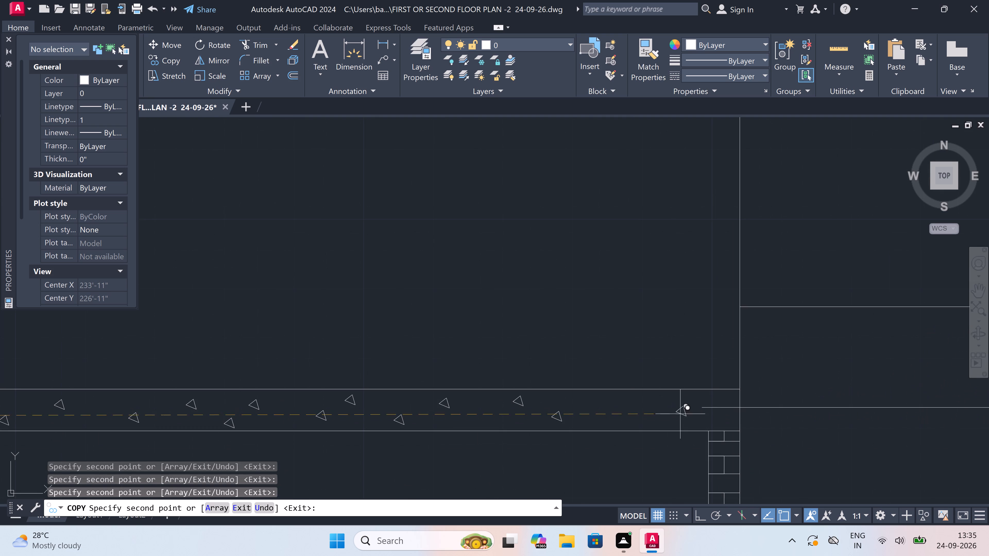
left_click_drag(612, 410, 619, 409)
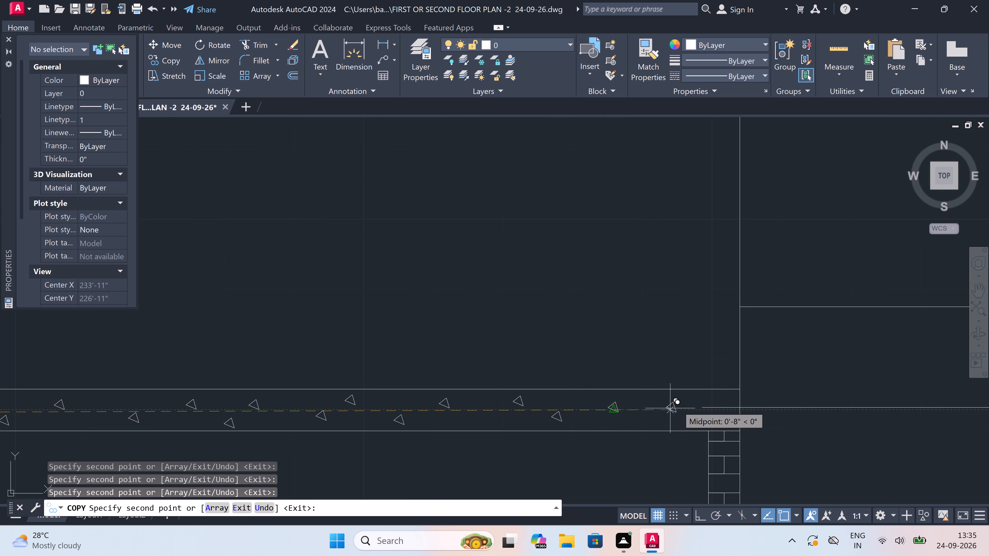
left_click(720, 402)
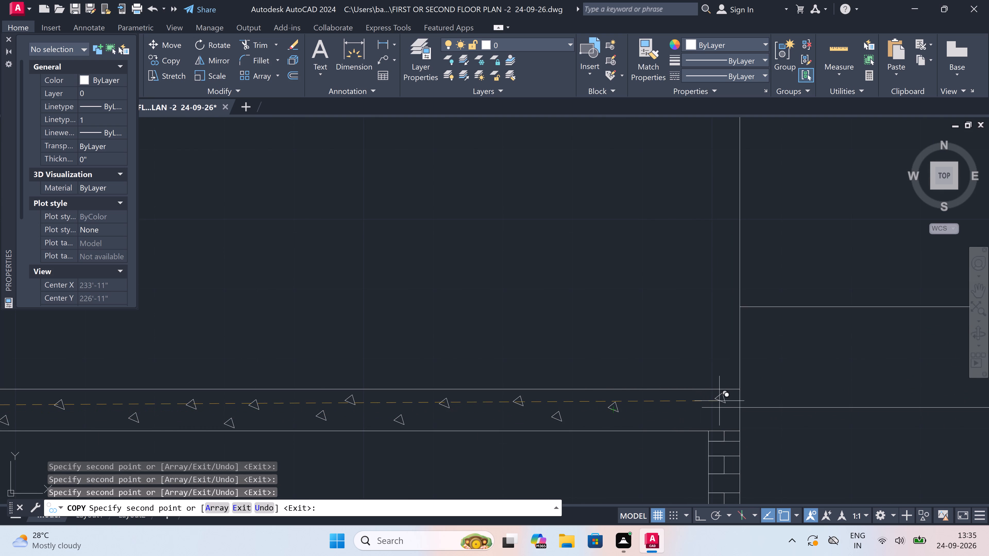
left_click(671, 414)
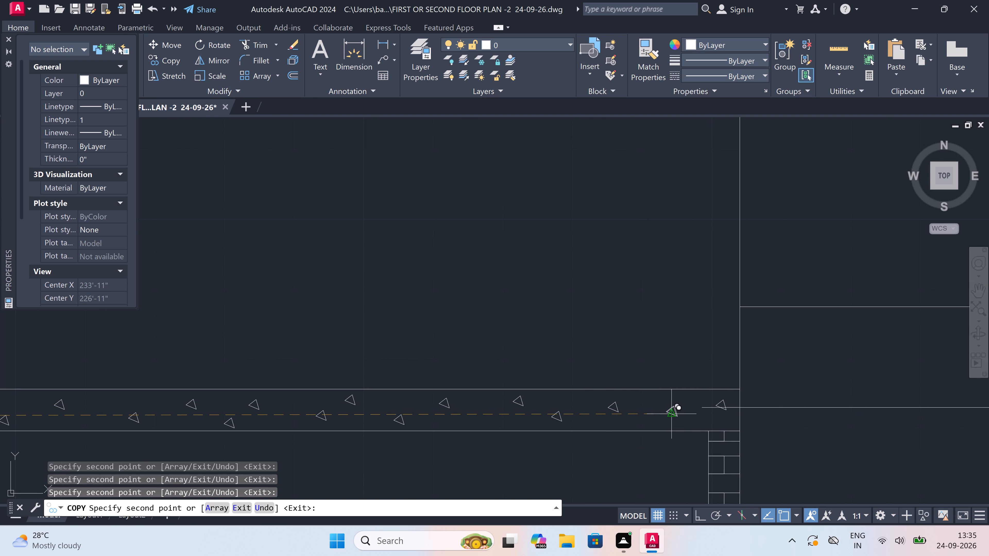
key("Escape")
With Ortho on, draw a vertical line from the slab top to the parapet top, just inside the outer edge beside the labels.
scroll(635, 398, "down", 2)
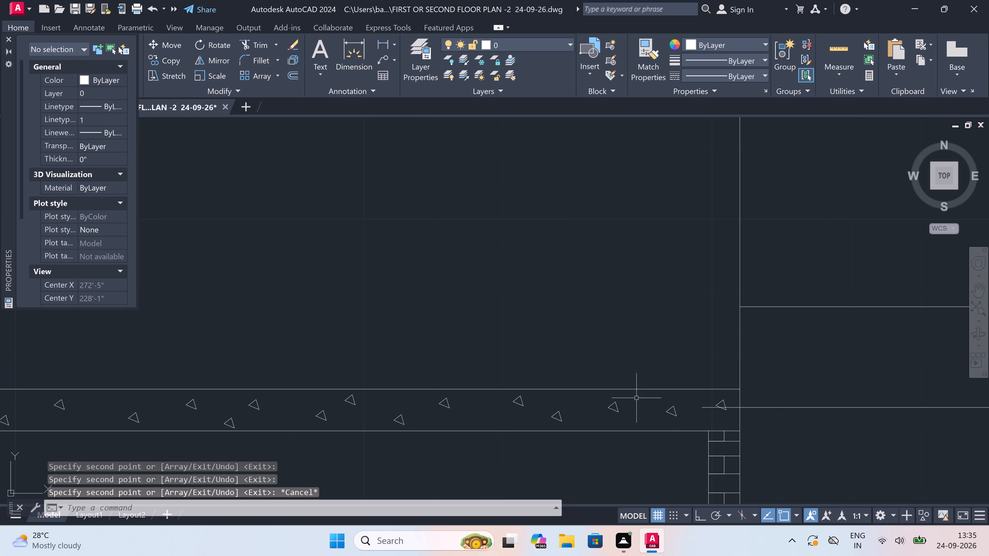
scroll(635, 398, "down", 2)
scroll(617, 368, "up", 3)
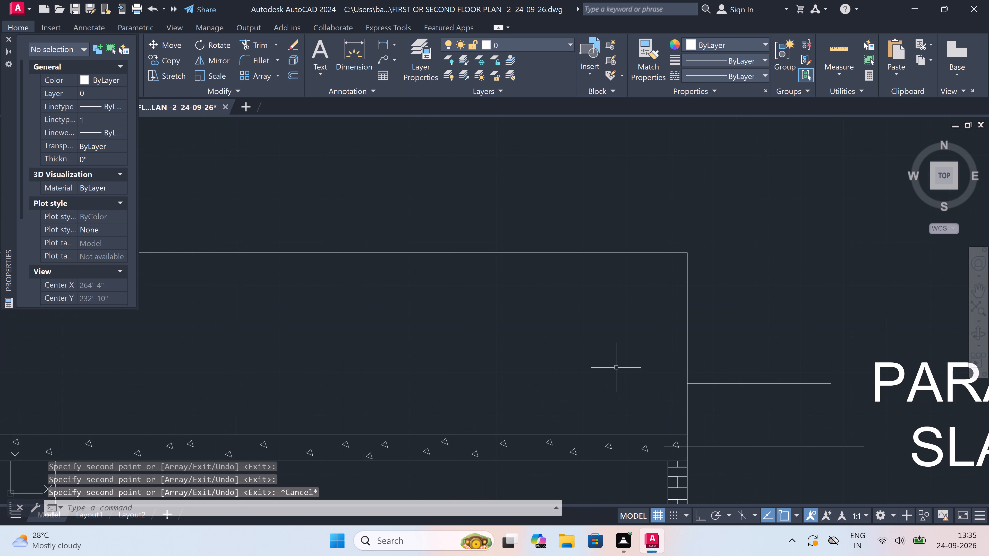
key("l")
key("space")
scroll(675, 400, "up", 1)
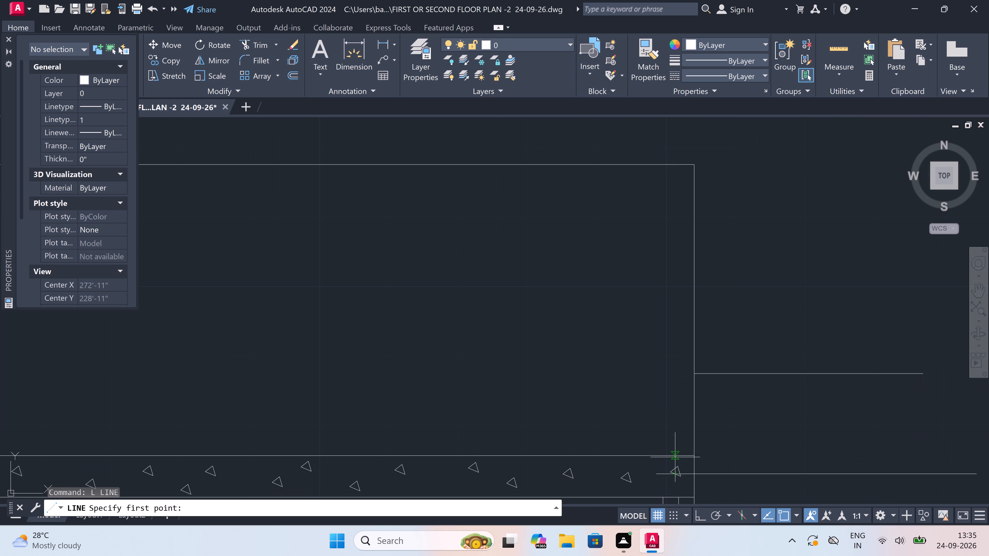
left_click_drag(675, 457, 675, 433)
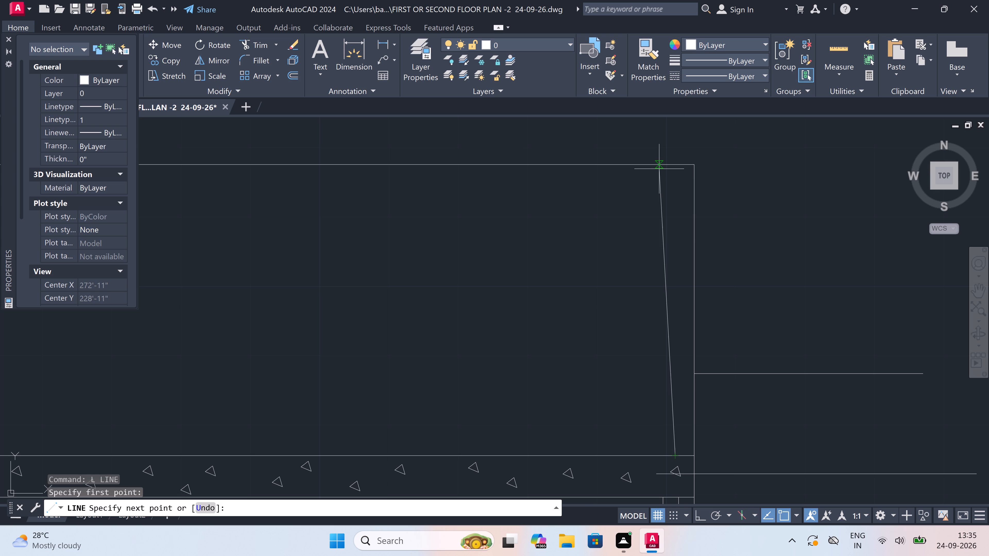
key("F8")
left_click(672, 162)
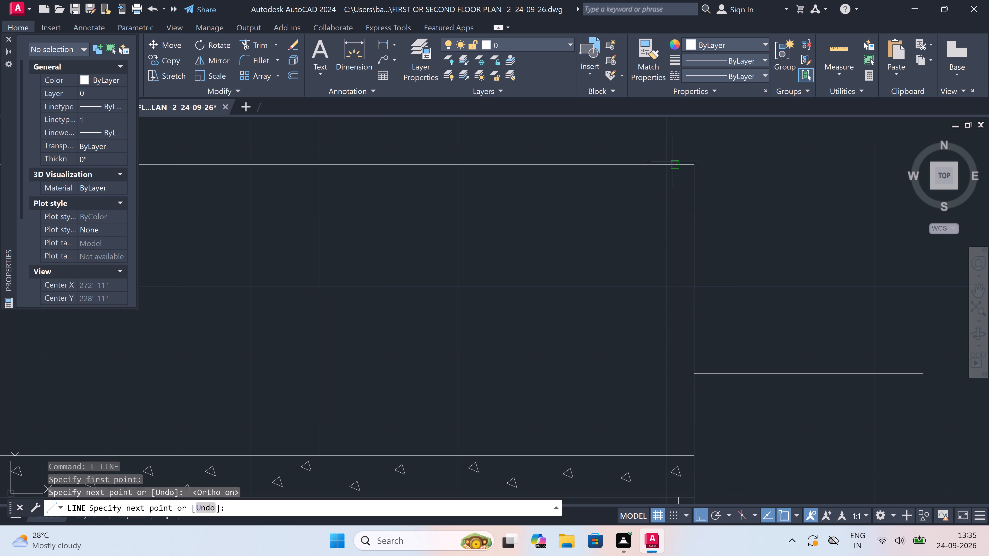
key("Escape")
Draw a matching vertical line from slab top to parapet top, just inside Section-A's outer edge nearest the elevation.
scroll(672, 162, "down", 6)
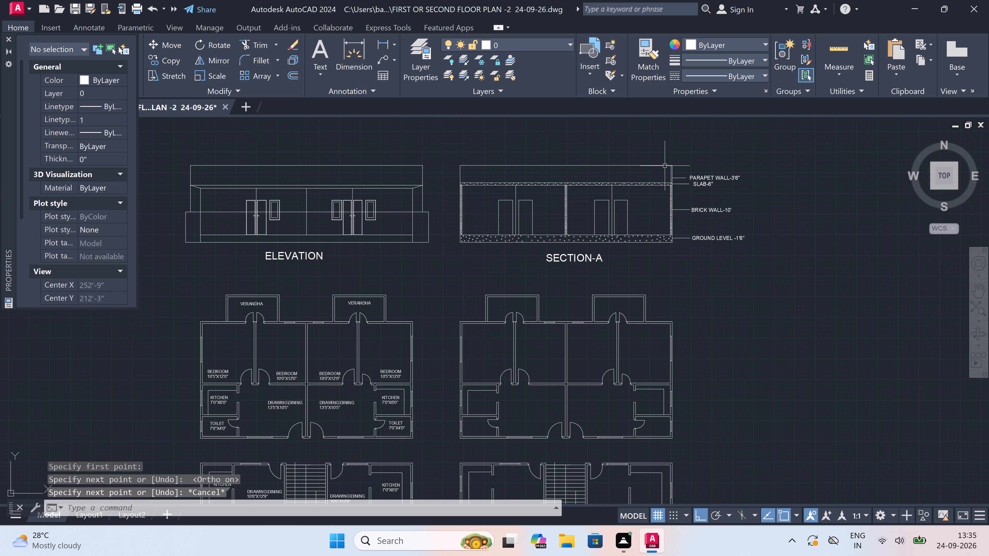
scroll(440, 161, "up", 3)
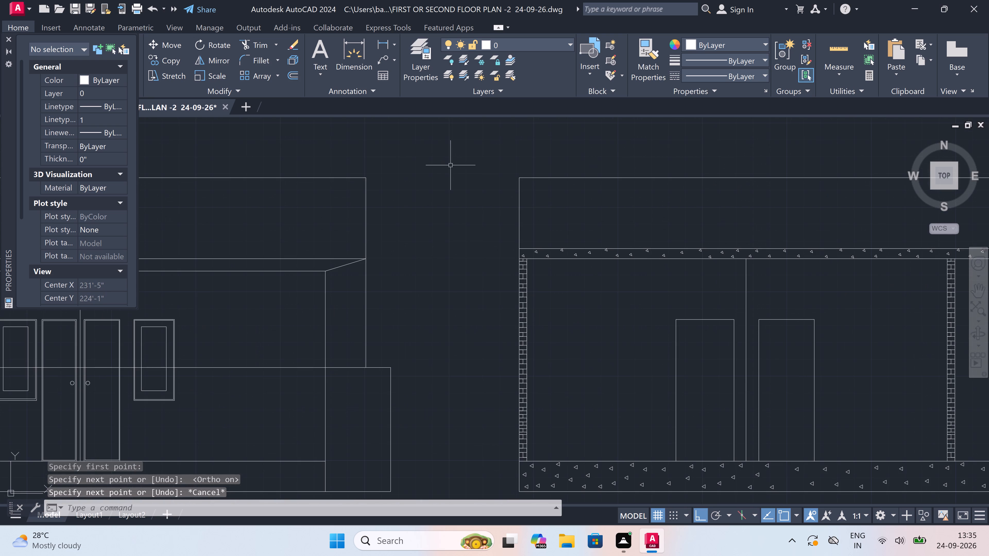
scroll(529, 176, "up", 2)
key("space")
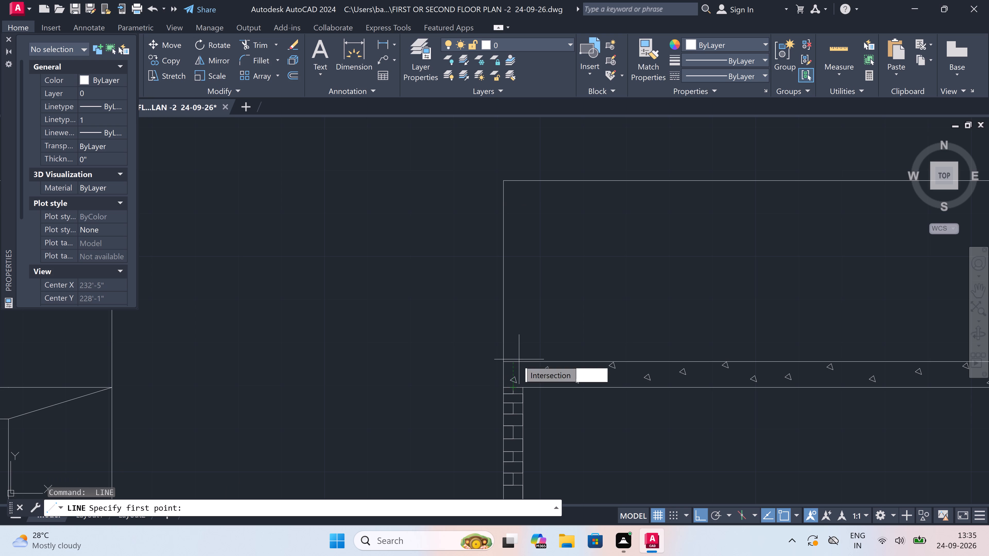
left_click_drag(515, 360, 514, 357)
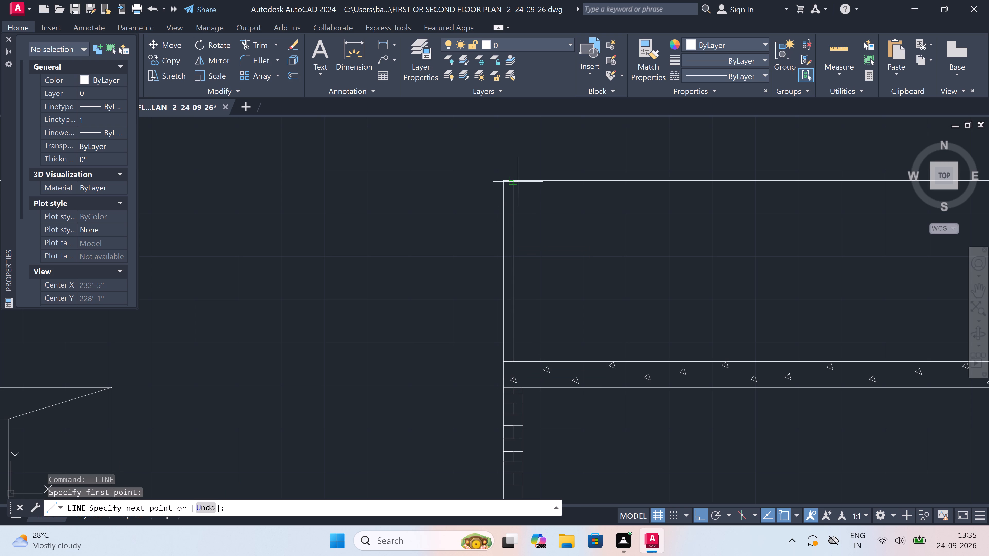
left_click(513, 177)
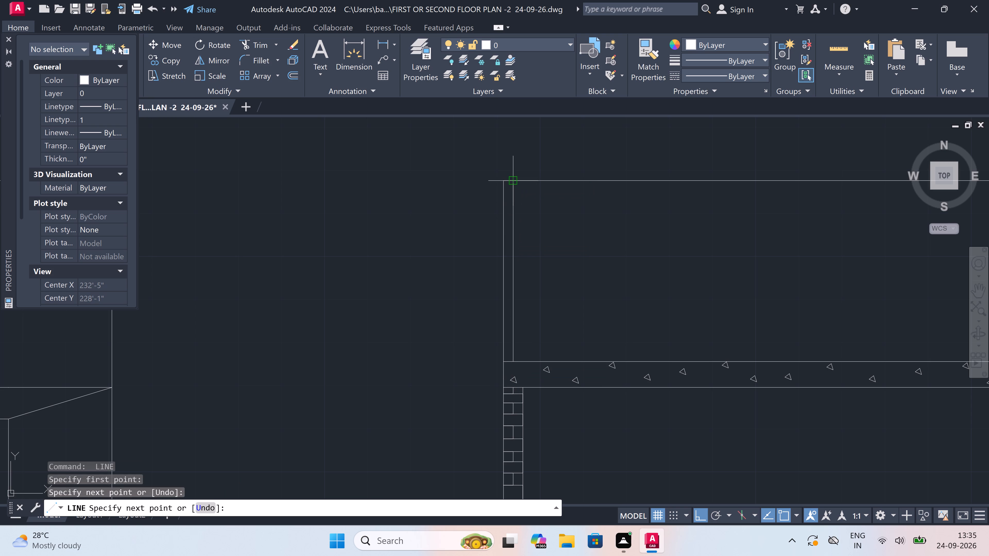
key("Escape")
Draw a rectangular border enclosing the whole drawing set: the elevation, Section-A with its labels, and all four floor plans.
scroll(490, 209, "down", 4)
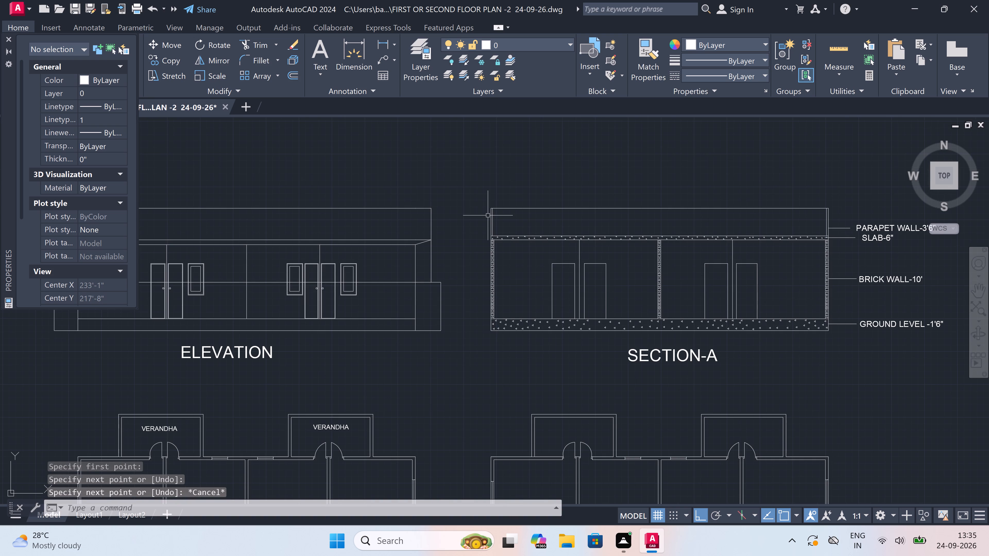
scroll(488, 215, "down", 1)
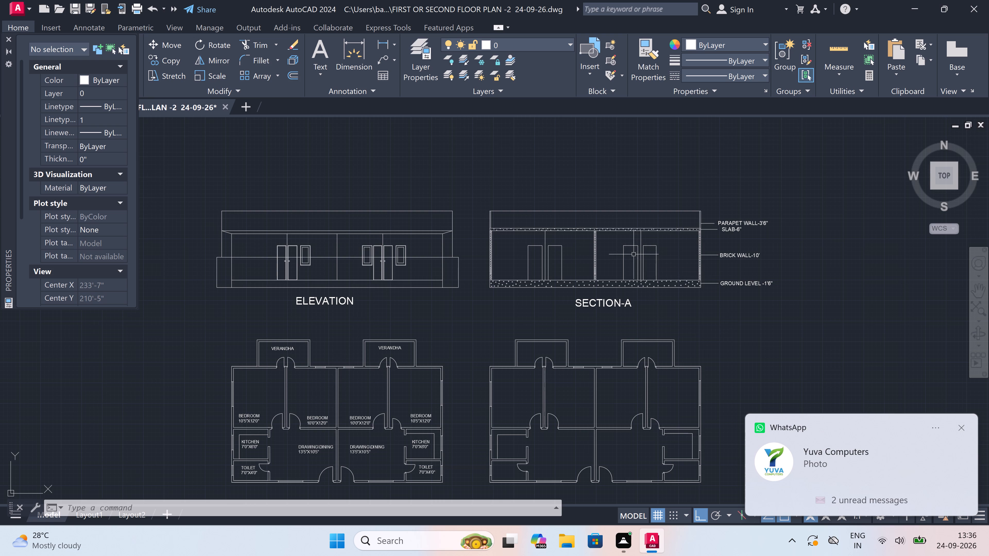
scroll(575, 215, "down", 3)
scroll(559, 270, "up", 1)
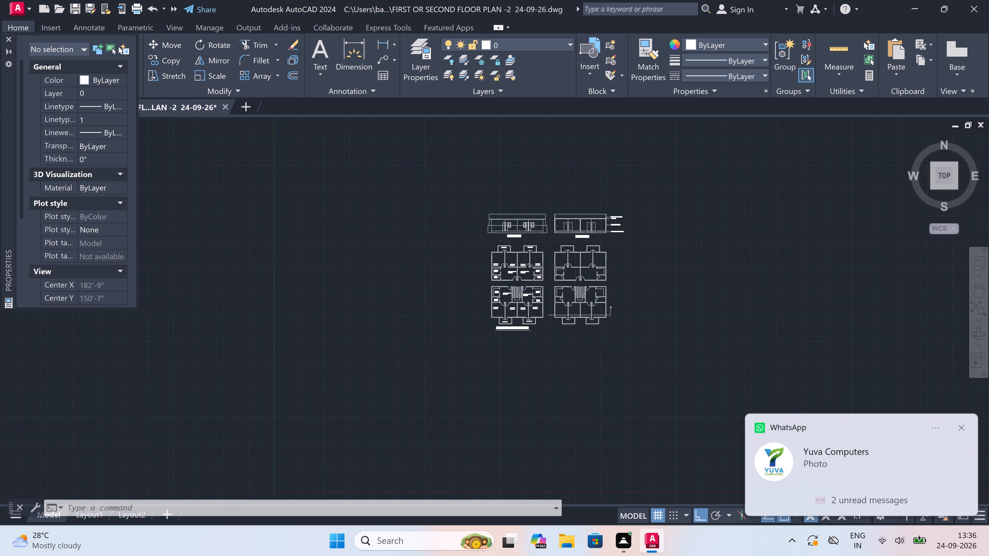
type("RE")
type("C")
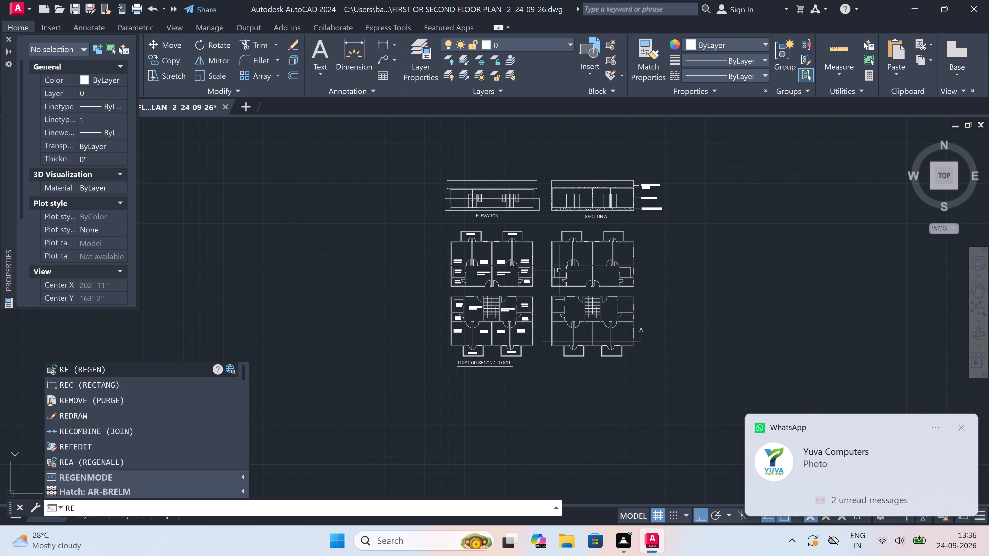
key("space")
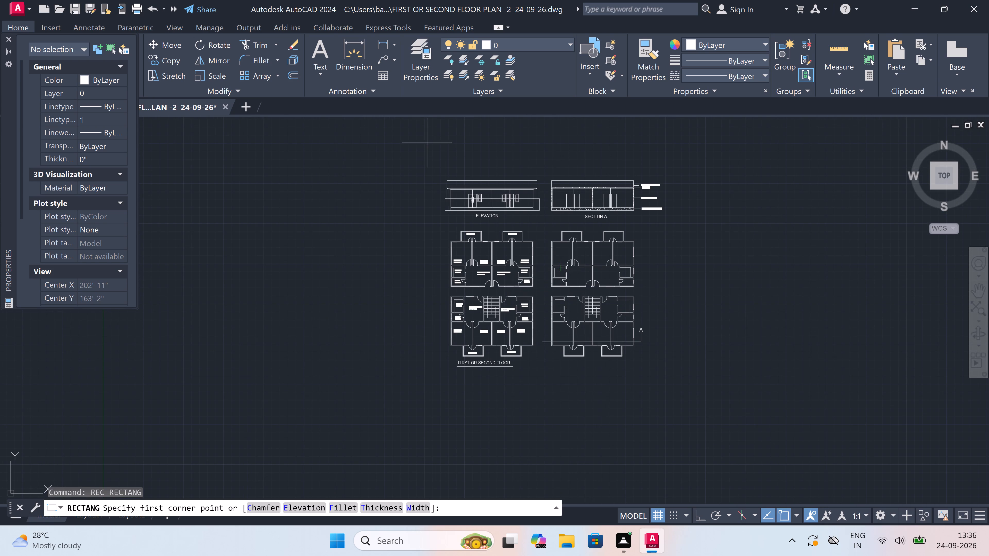
left_click(433, 161)
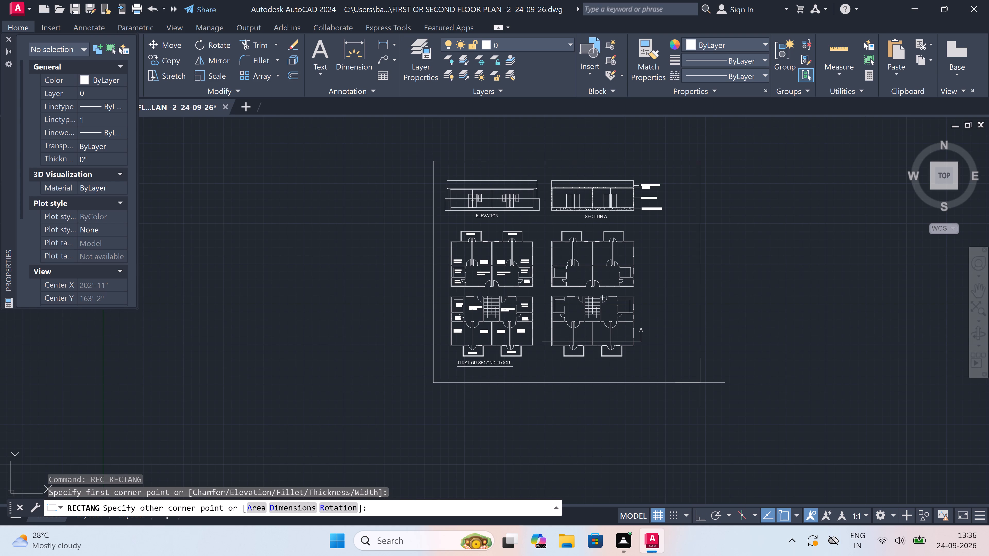
left_click(675, 381)
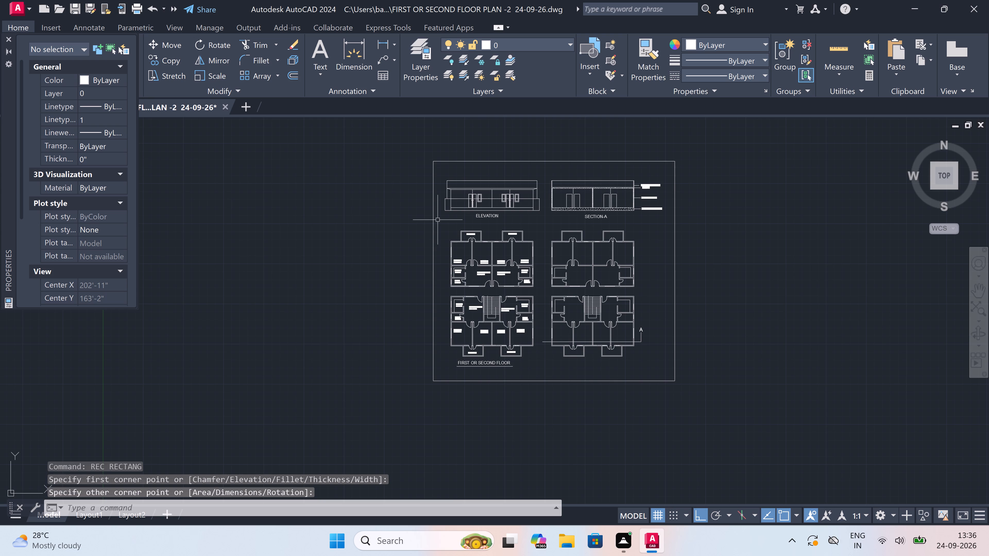
Underline the ELEVATION title with a horizontal line about 12'-1" long, extending slightly past both ends of the text.
scroll(450, 199, "up", 4)
key("l")
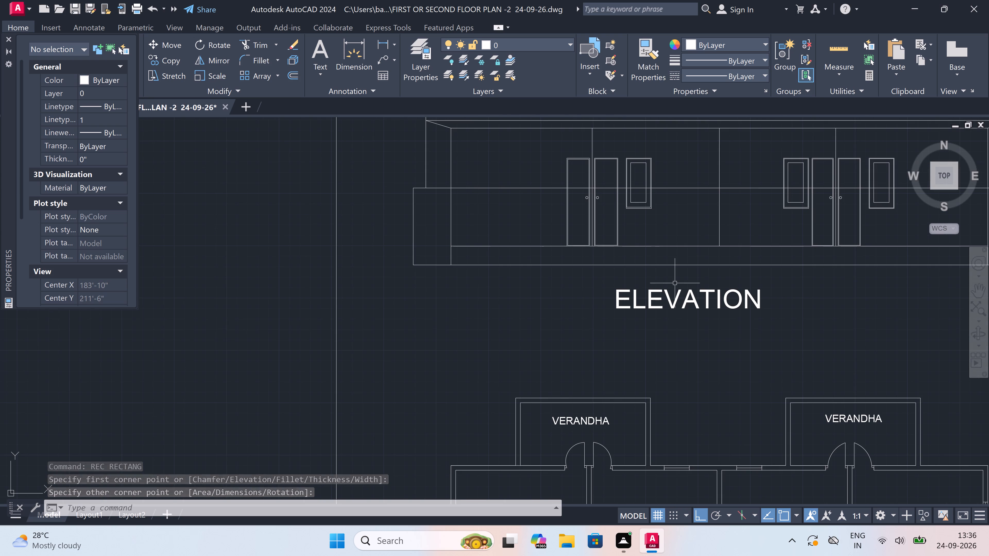
key("space")
scroll(647, 328, "up", 2)
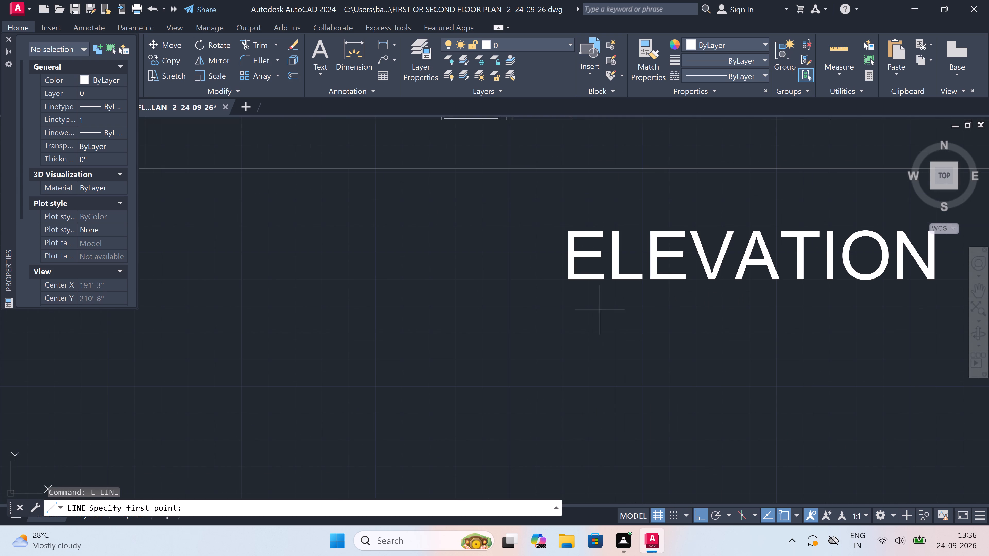
scroll(560, 307, "up", 1)
left_click(551, 300)
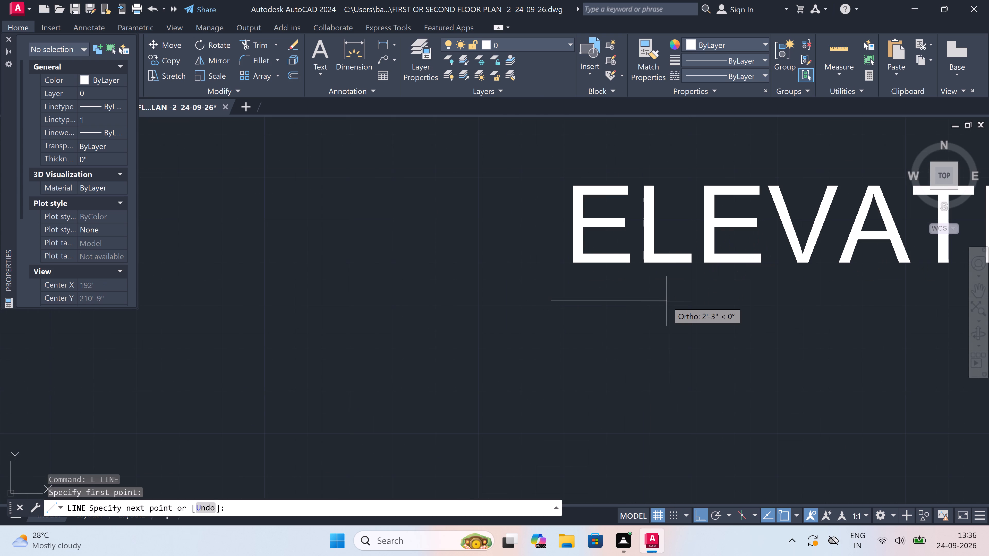
scroll(667, 302, "down", 4)
scroll(725, 298, "up", 5)
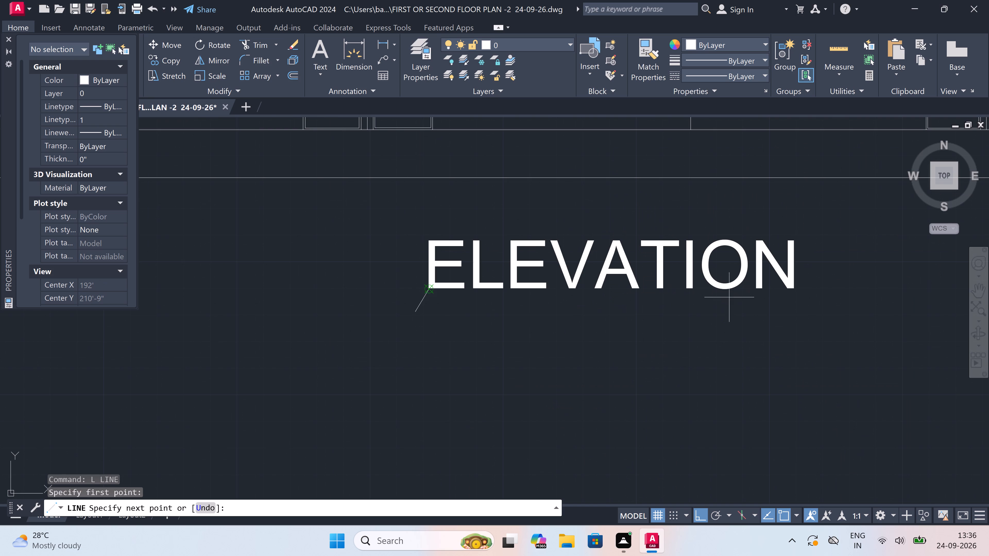
scroll(799, 319, "up", 3)
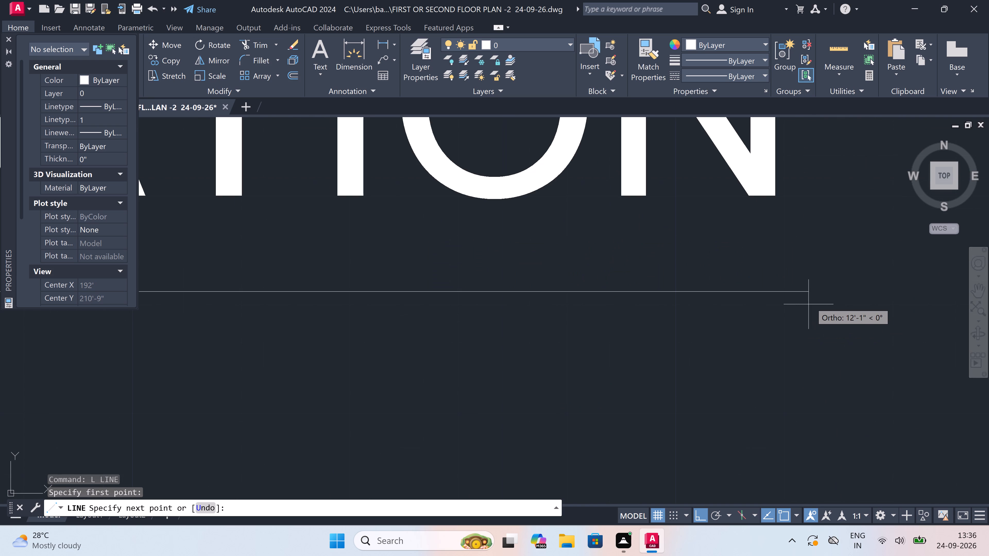
double_click(807, 293)
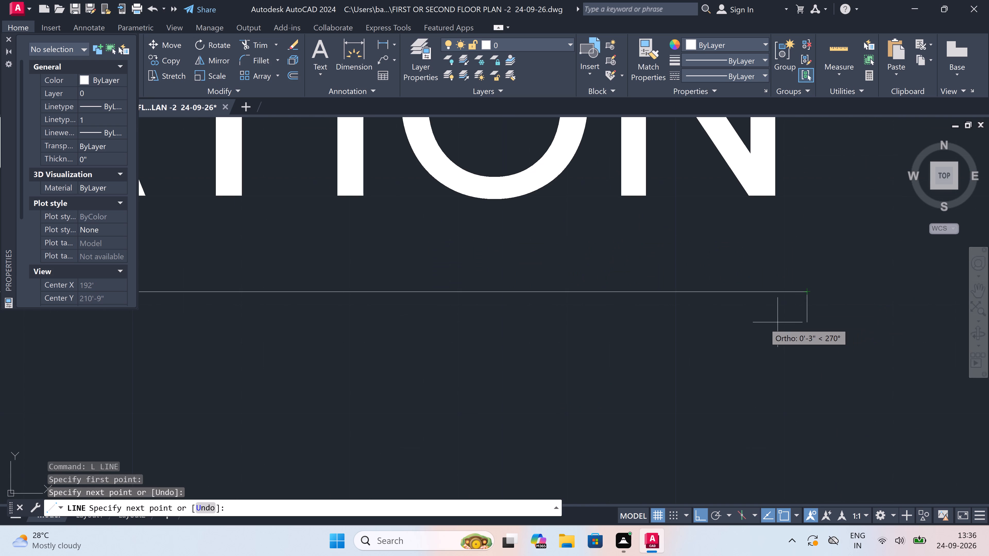
key("Escape")
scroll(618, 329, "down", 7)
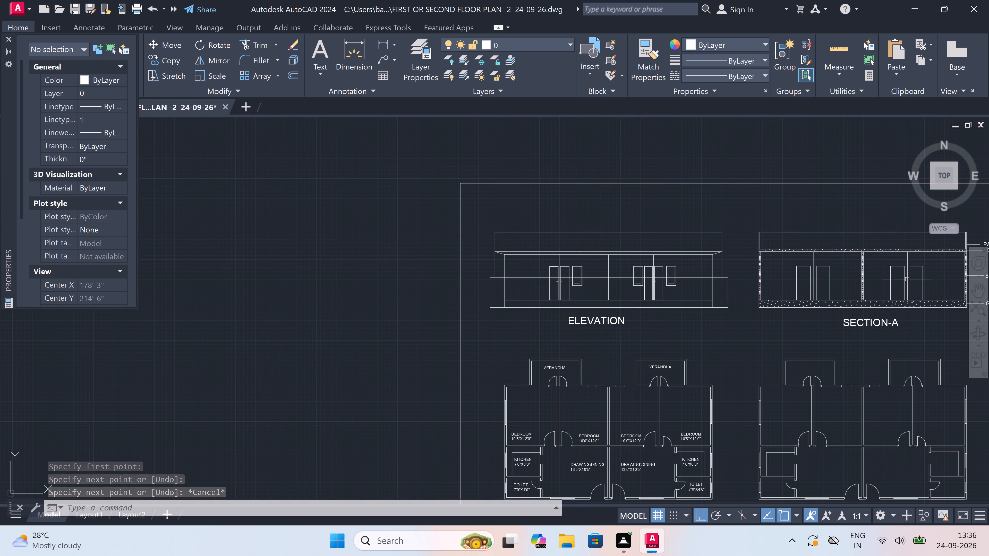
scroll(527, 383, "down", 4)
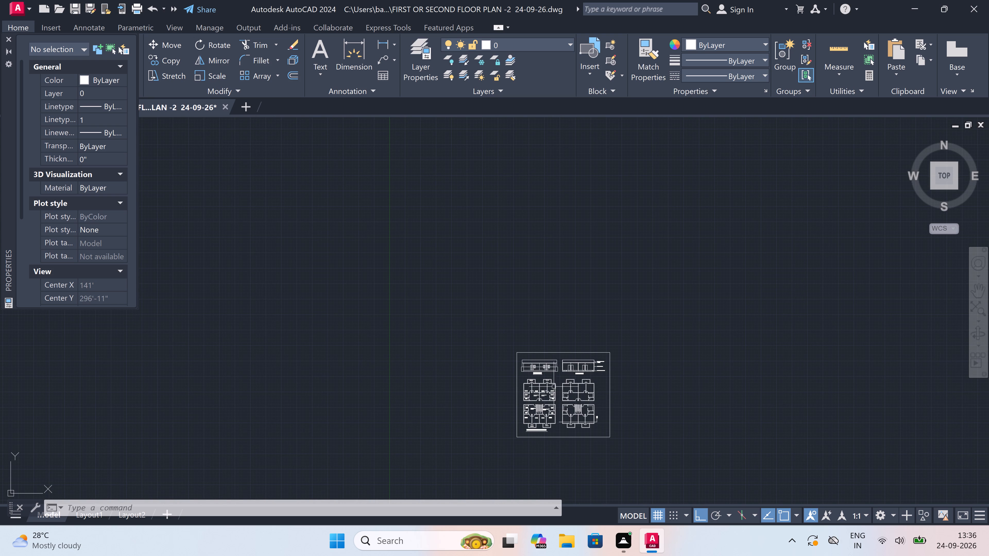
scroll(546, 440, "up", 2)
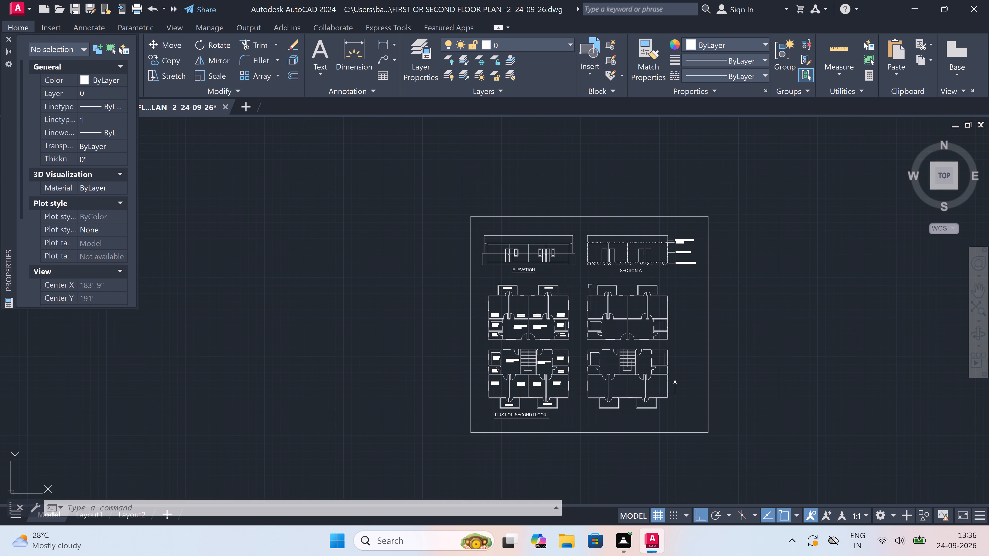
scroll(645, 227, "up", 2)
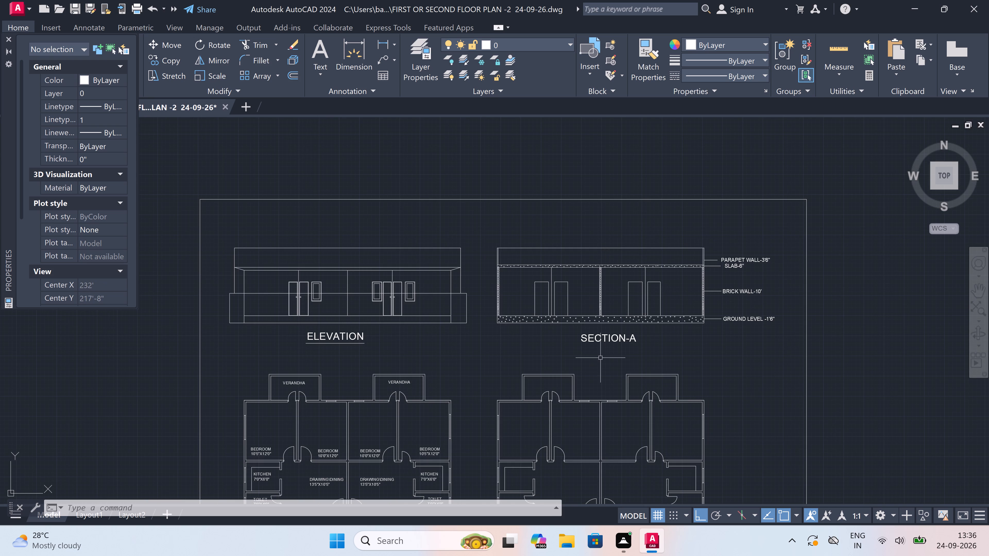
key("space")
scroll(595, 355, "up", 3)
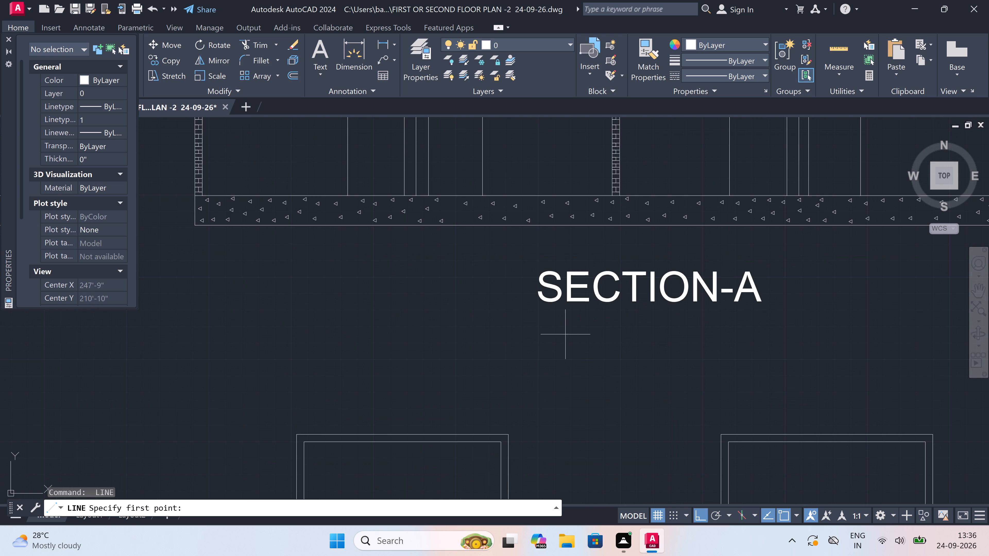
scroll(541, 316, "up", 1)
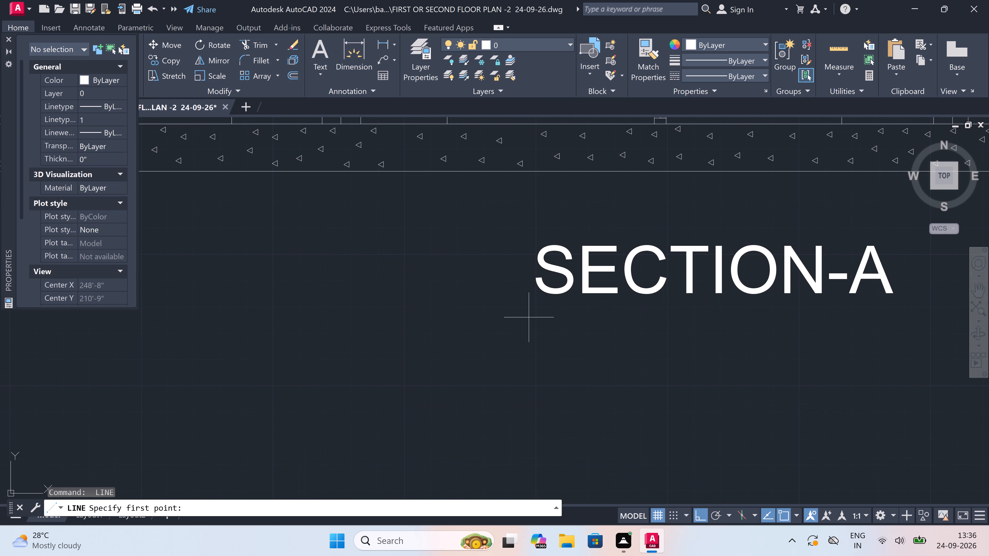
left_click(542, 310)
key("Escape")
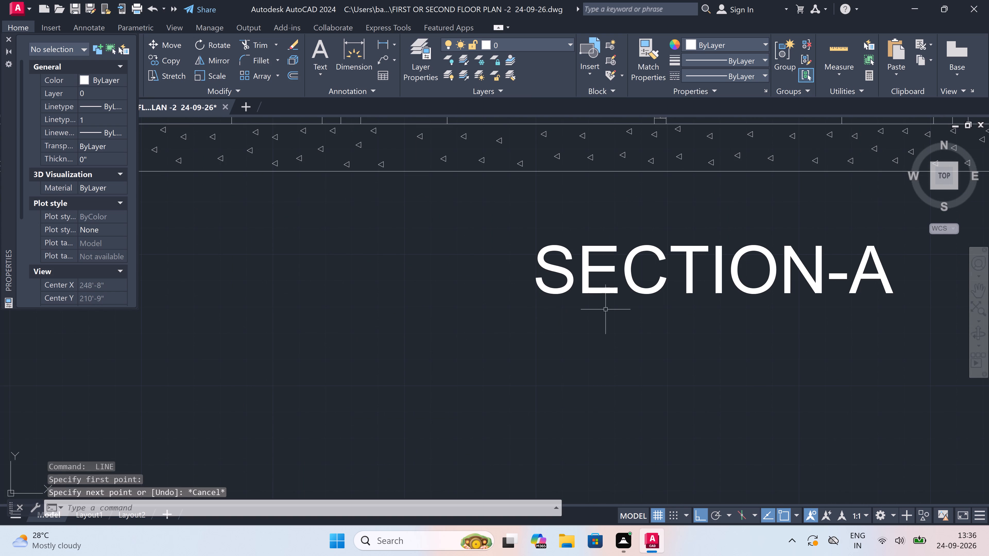
Underline the SECTION-A title with a horizontal line about 12' long, extending slightly past both ends of the text.
scroll(545, 314, "up", 2)
key("space")
left_click_drag(539, 309, 541, 308)
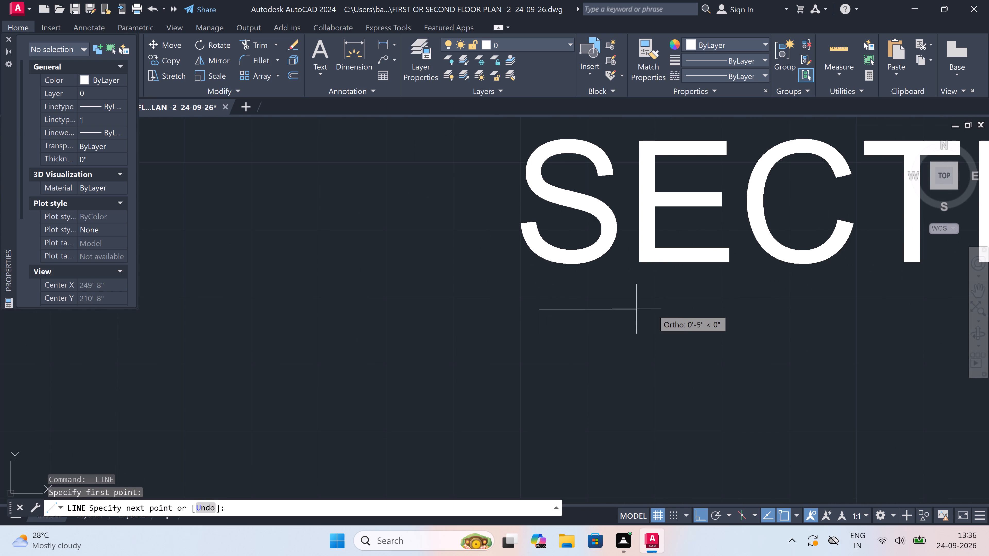
scroll(665, 310, "down", 6)
scroll(705, 310, "up", 5)
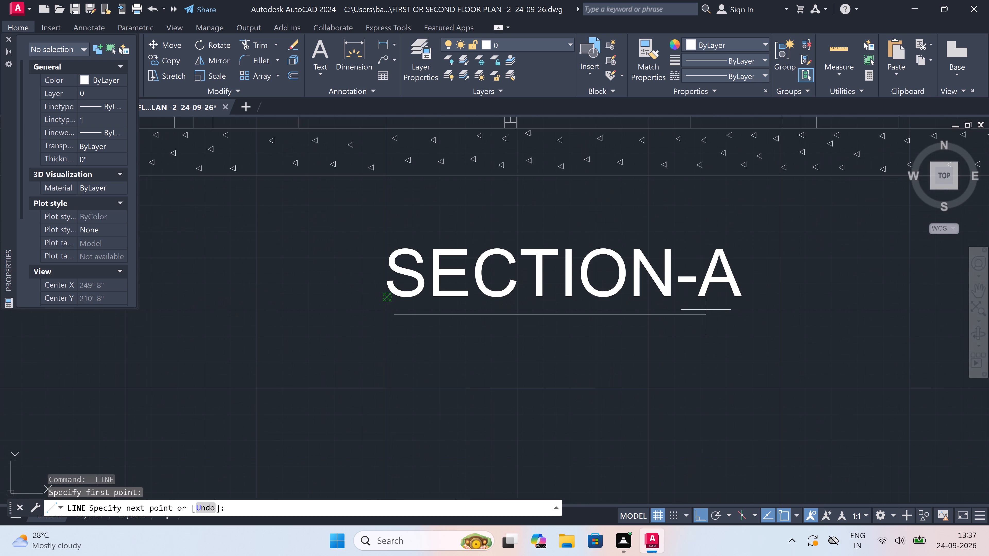
scroll(746, 313, "up", 3)
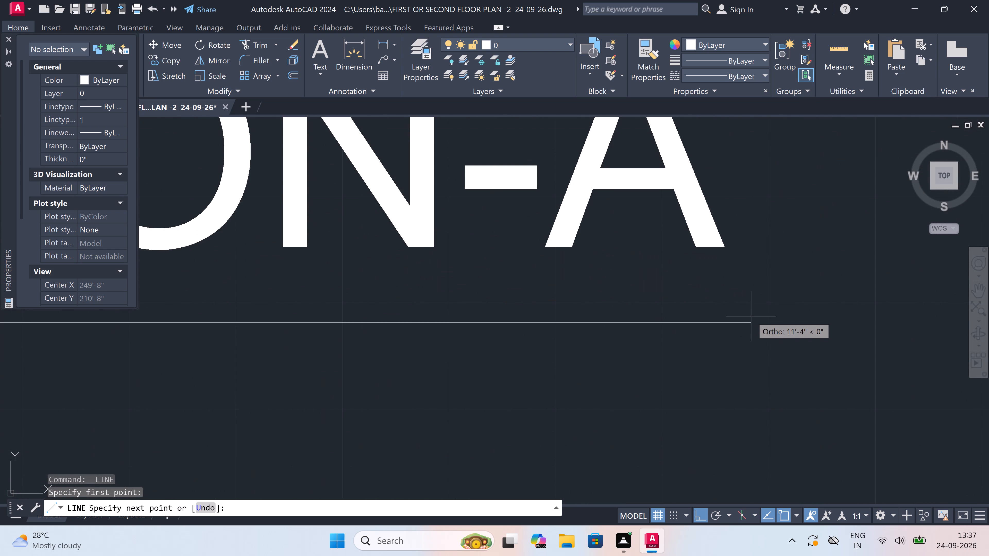
left_click(755, 320)
scroll(755, 320, "down", 3)
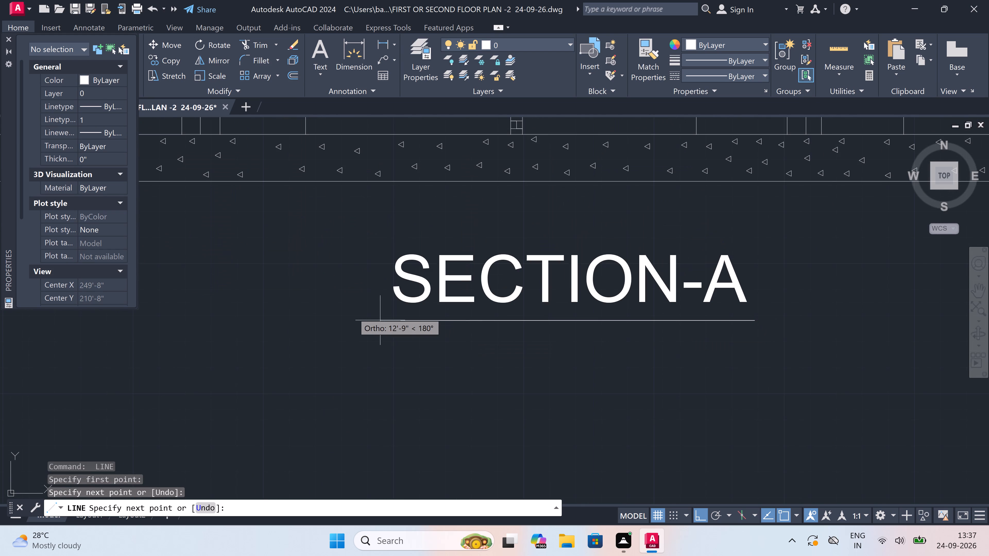
scroll(361, 315, "up", 3)
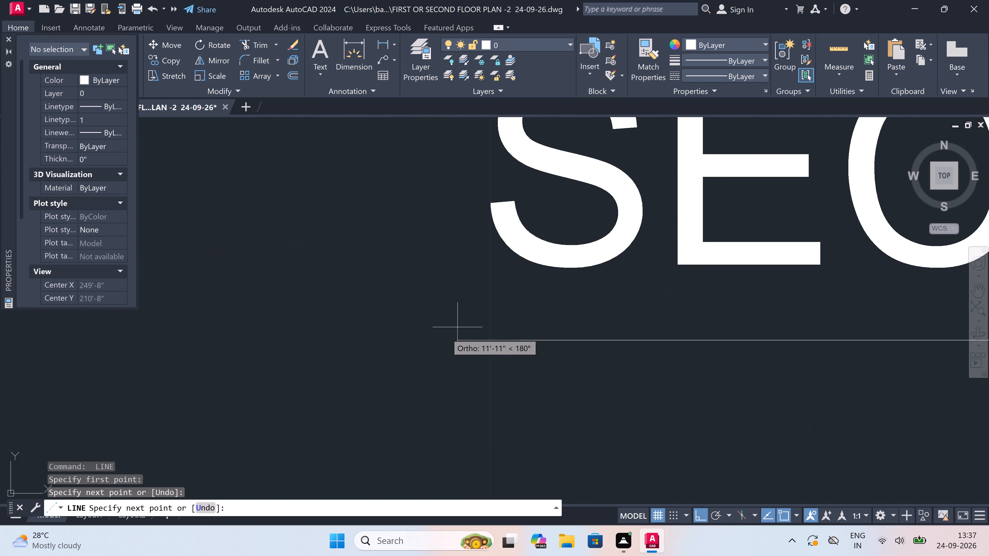
left_click(444, 335)
key("Escape")
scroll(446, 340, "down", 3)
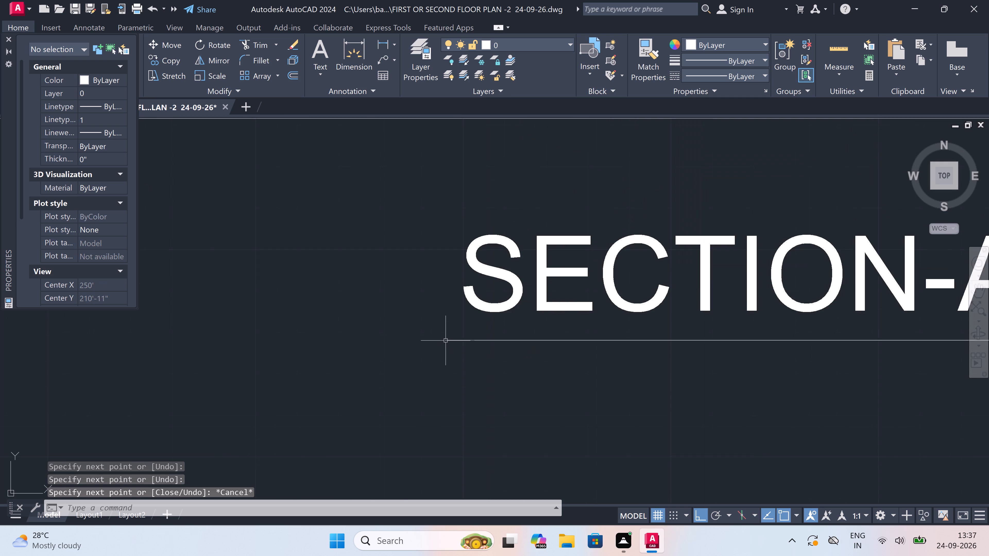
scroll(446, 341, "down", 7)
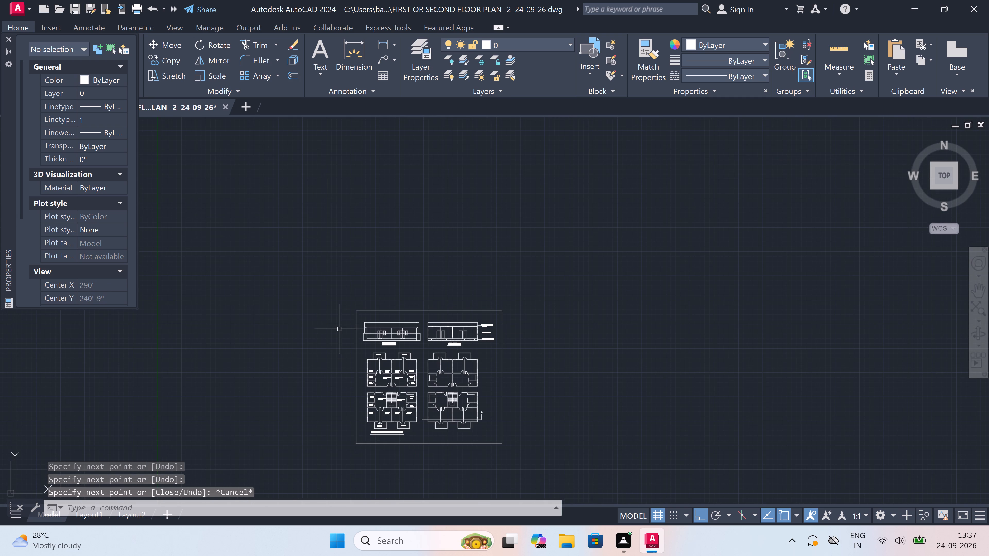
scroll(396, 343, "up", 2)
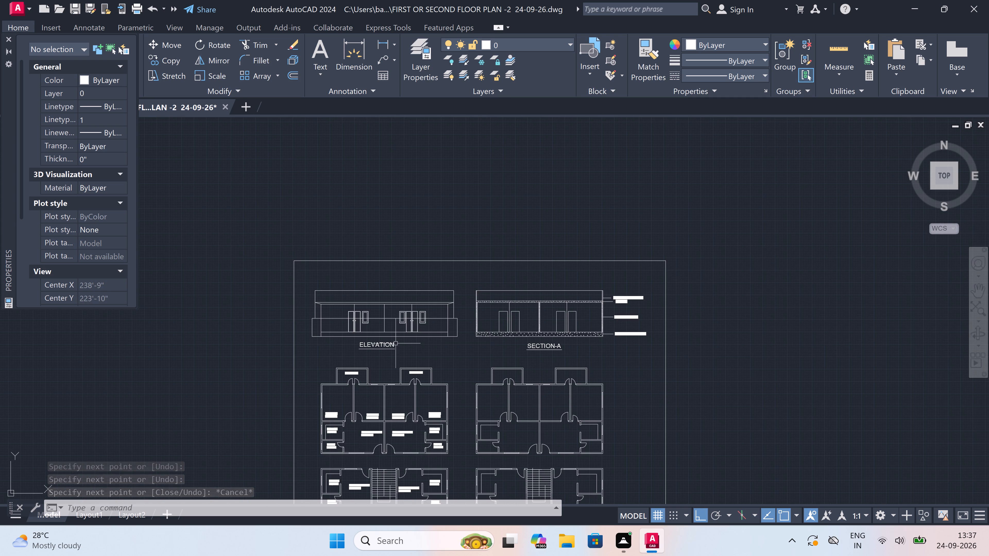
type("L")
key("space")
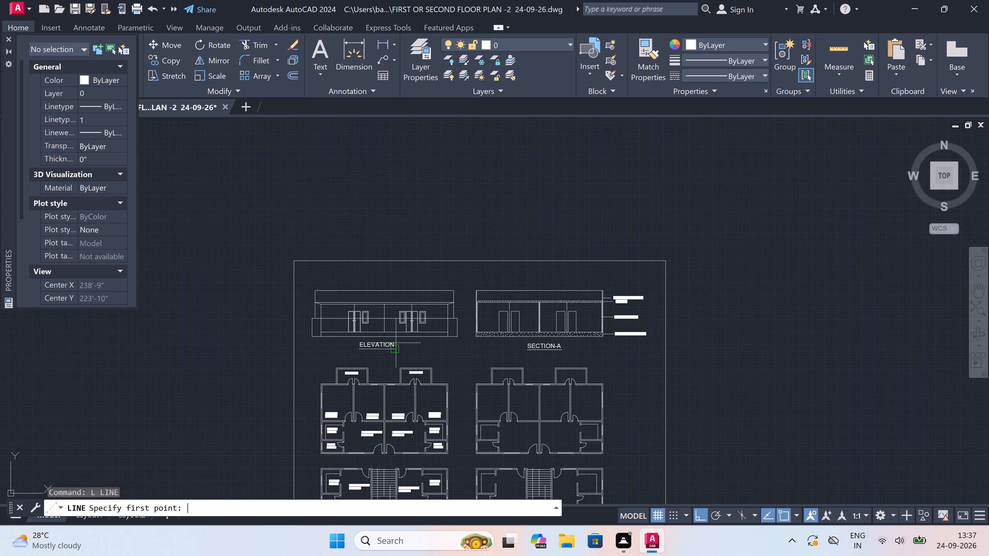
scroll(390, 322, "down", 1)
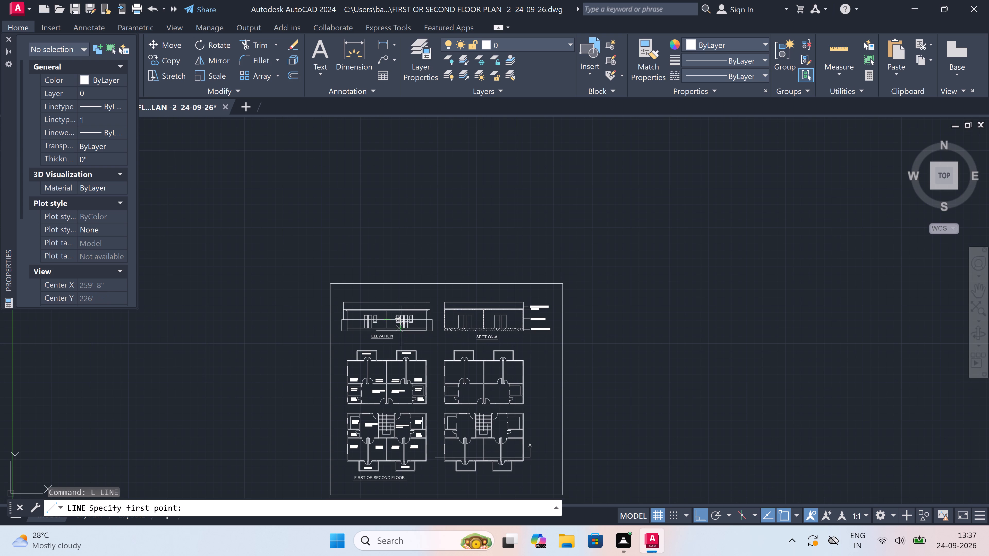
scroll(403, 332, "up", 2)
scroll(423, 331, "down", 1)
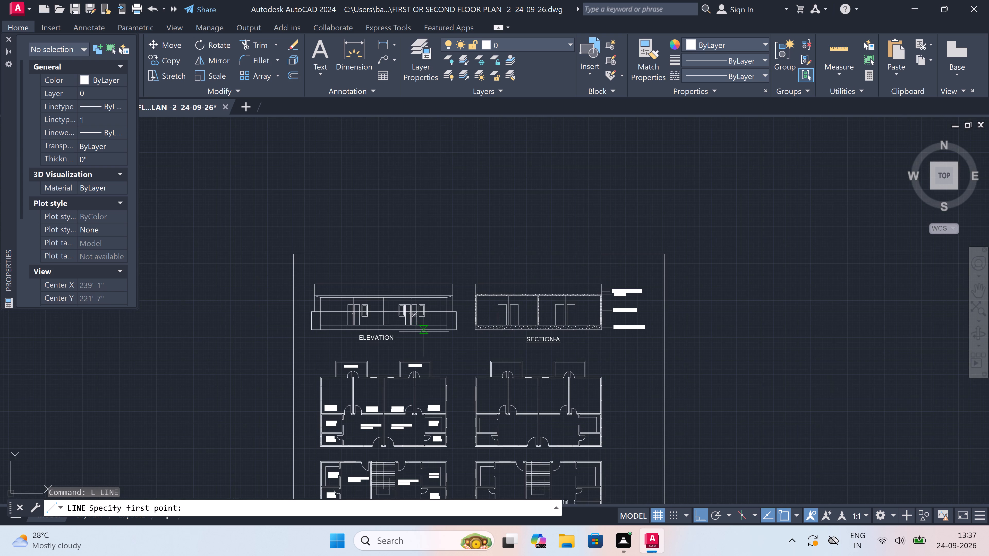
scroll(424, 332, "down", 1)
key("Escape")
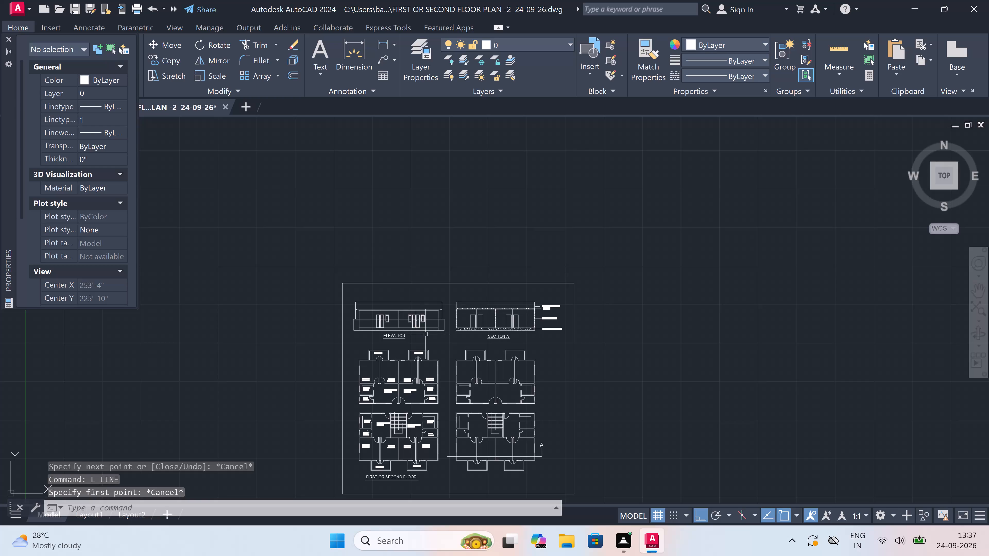
Draw four vertical construction lines through the outer side edges of both verandahs on the FIRST OR SECOND FLOOR plan.
type("XL")
key("space")
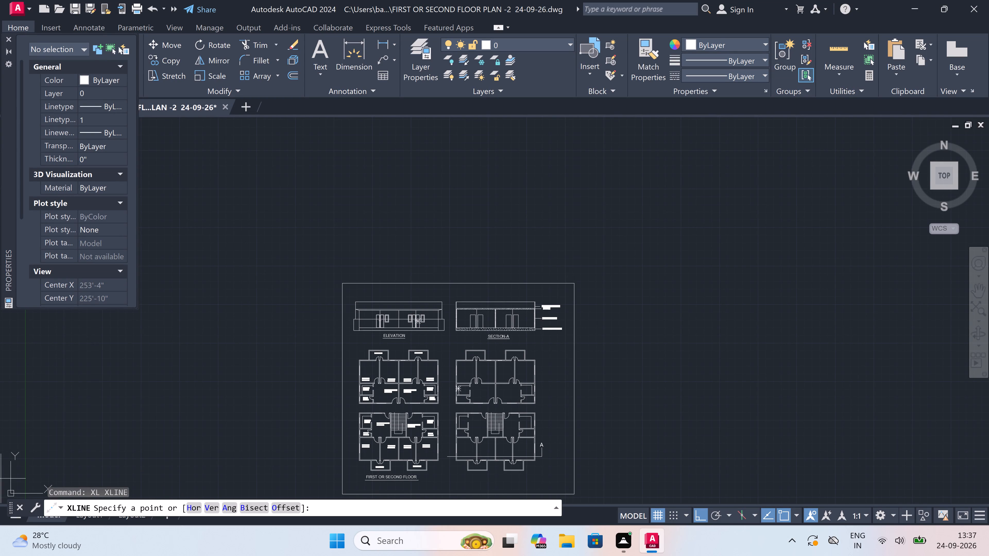
left_click(206, 507)
scroll(373, 467, "up", 2)
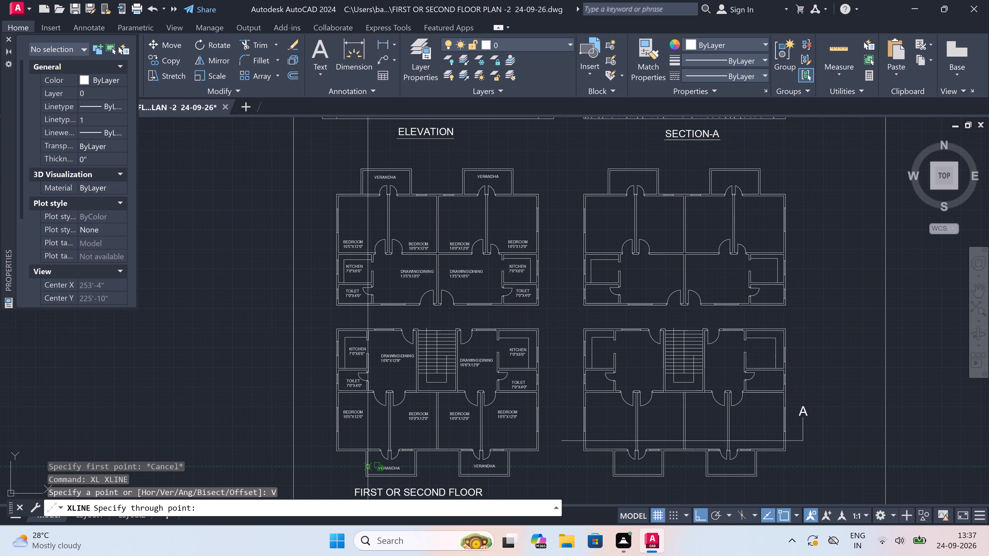
scroll(363, 453, "up", 3)
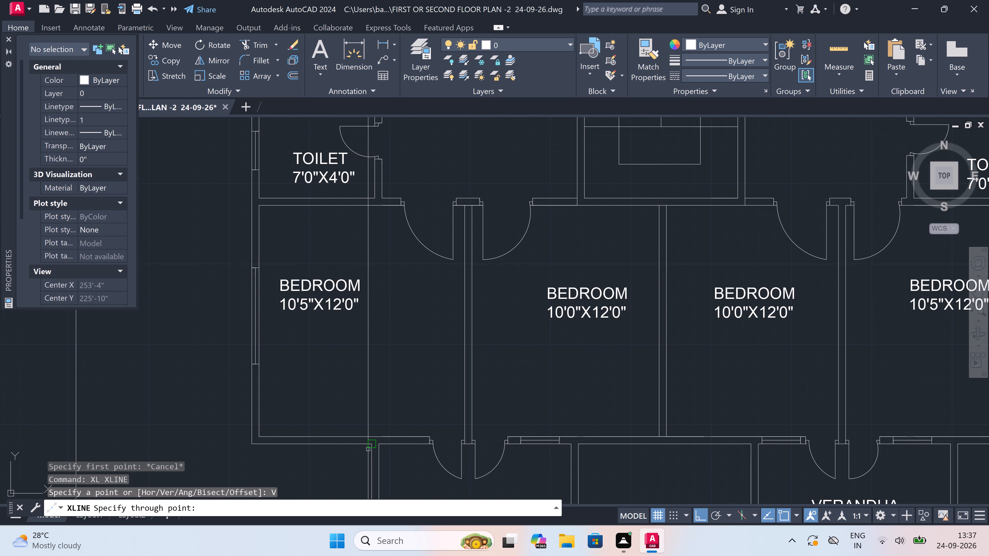
left_click(370, 448)
scroll(370, 448, "down", 3)
scroll(424, 449, "up", 4)
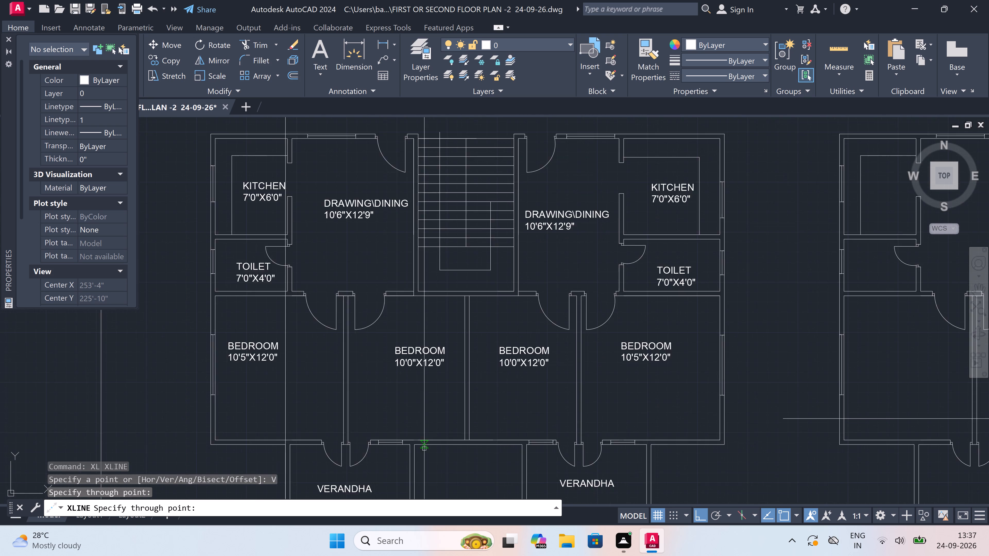
left_click(397, 440)
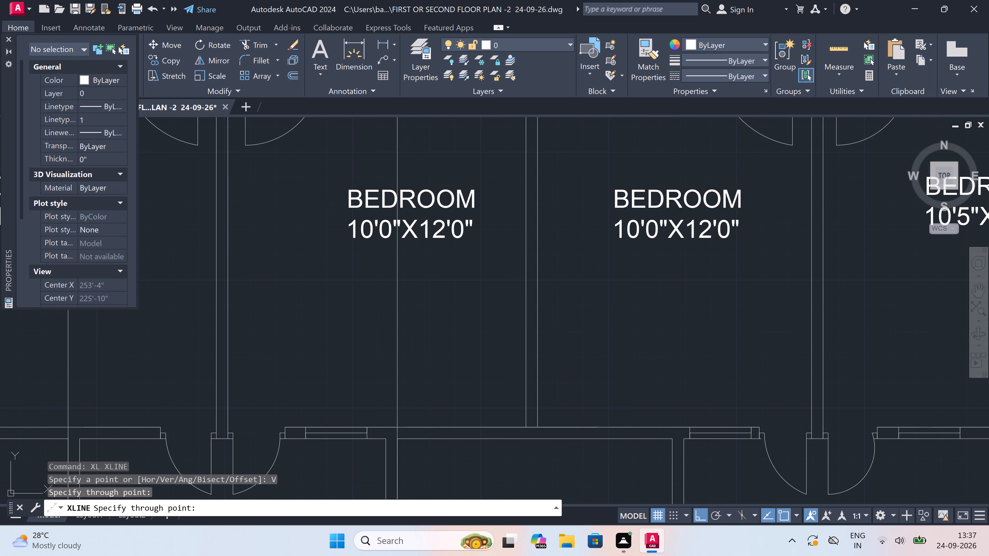
scroll(397, 440, "down", 3)
scroll(485, 452, "up", 3)
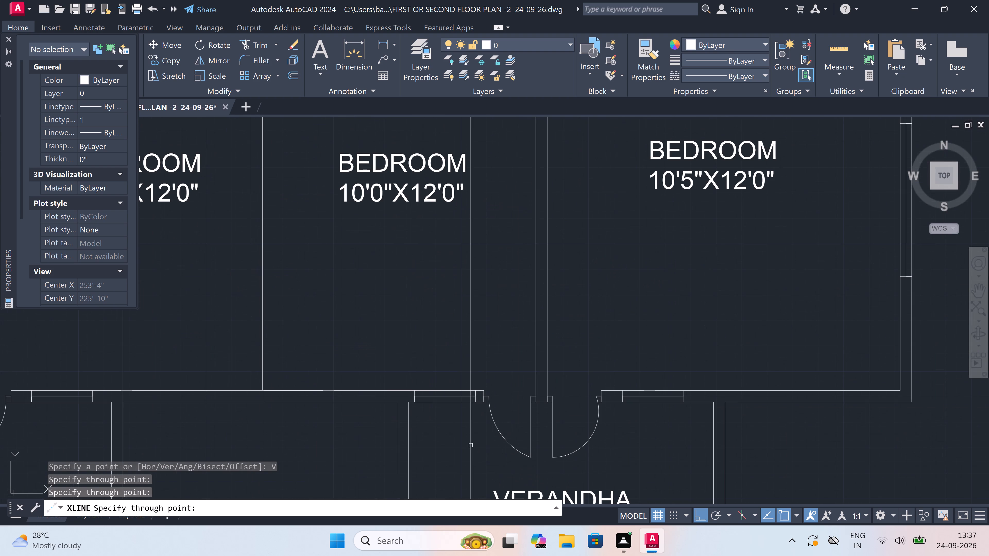
left_click(393, 406)
scroll(393, 406, "down", 3)
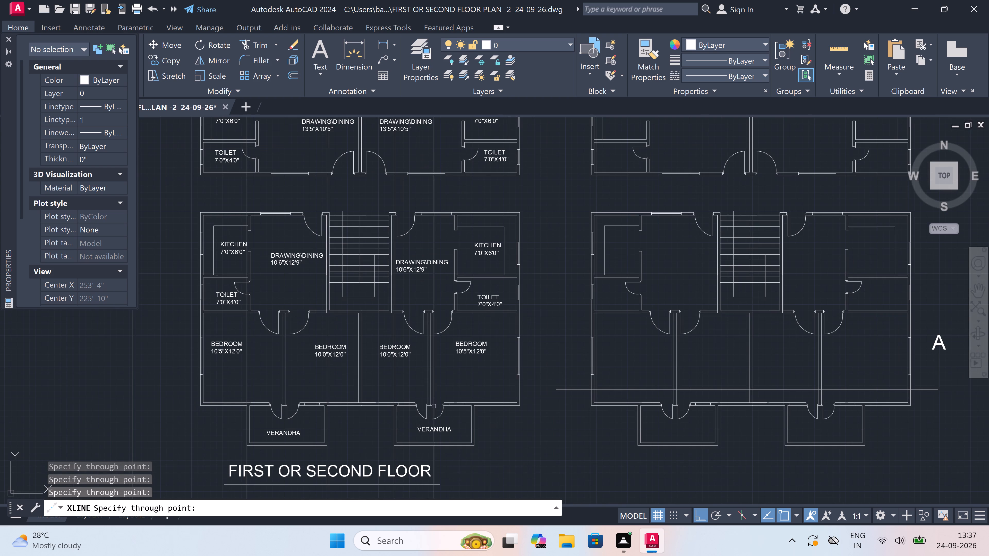
scroll(494, 413, "up", 2)
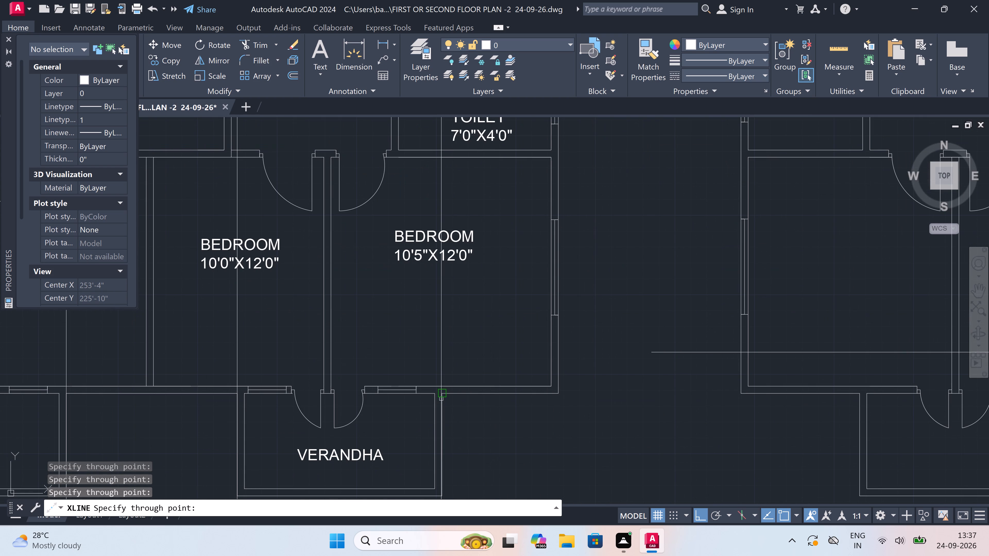
left_click(441, 397)
key("Escape")
scroll(408, 420, "down", 3)
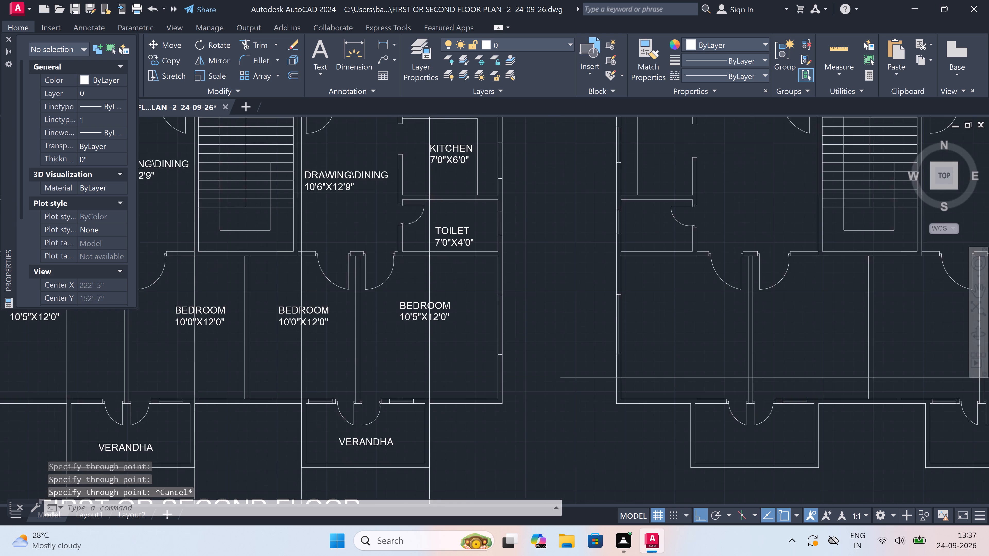
Trim the four construction lines out of the plinth band at the base of the elevation.
scroll(399, 421, "down", 3)
scroll(352, 282, "up", 2)
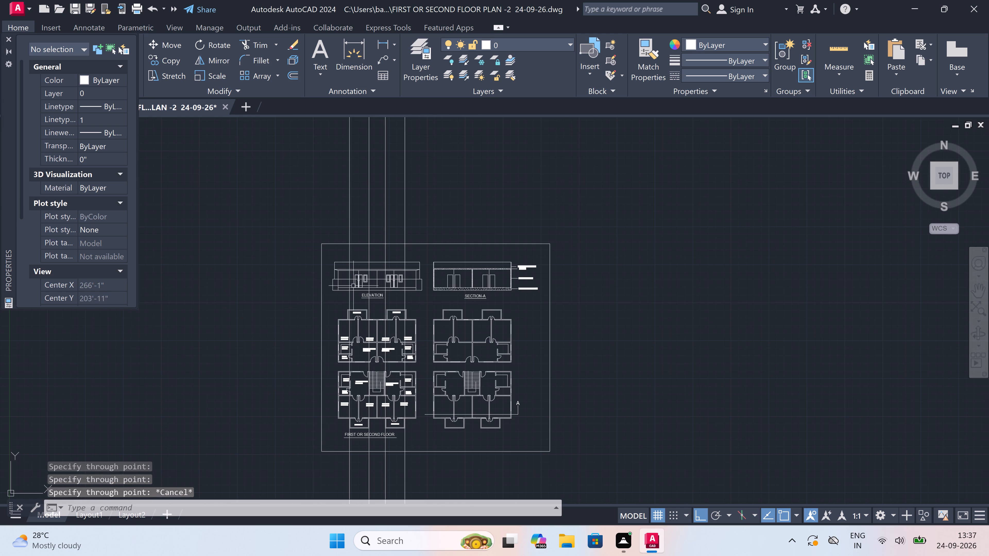
scroll(352, 282, "up", 1)
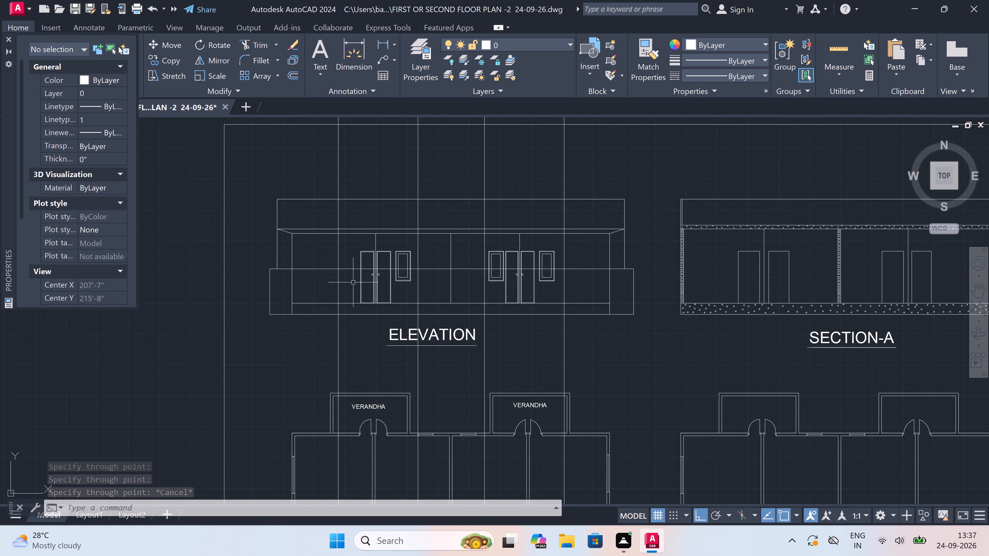
type("TR")
key("space")
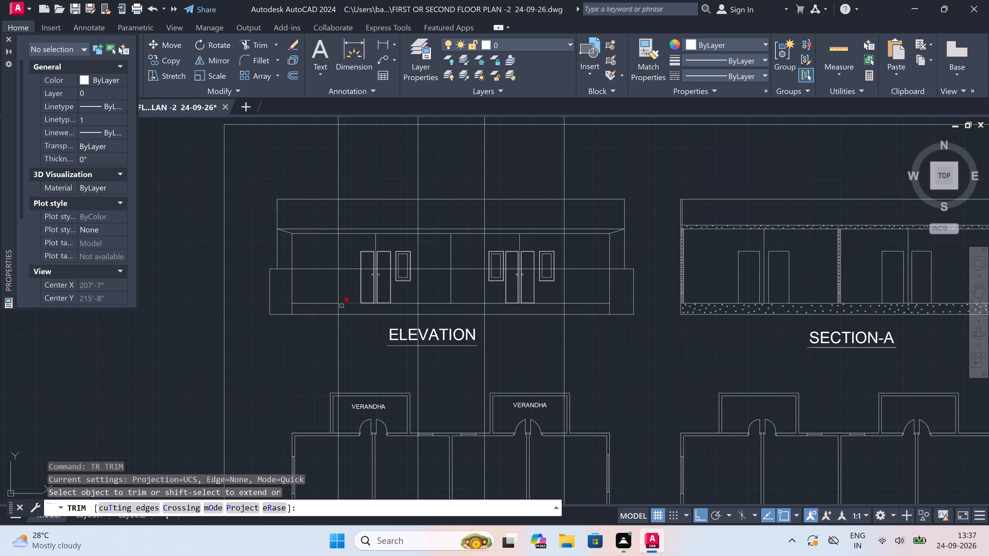
left_click(330, 310)
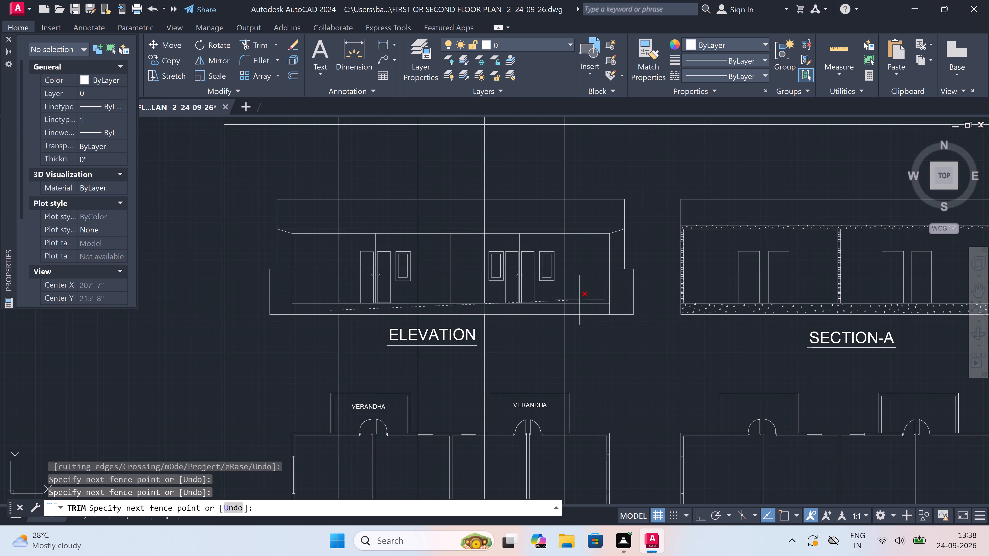
left_click(583, 310)
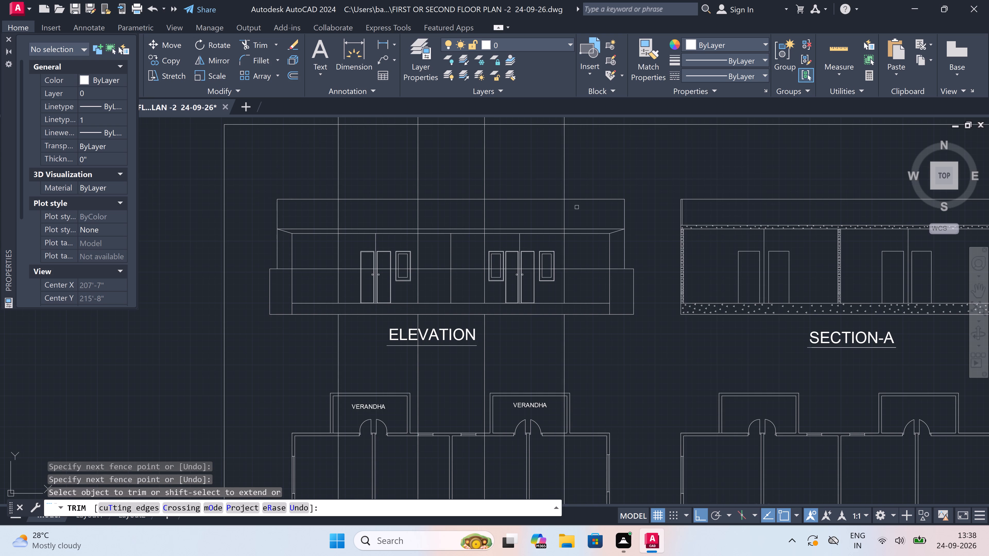
Trim the four construction lines out of the thin slab band beneath the elevation's parapet.
scroll(565, 233, "up", 3)
left_click(560, 225)
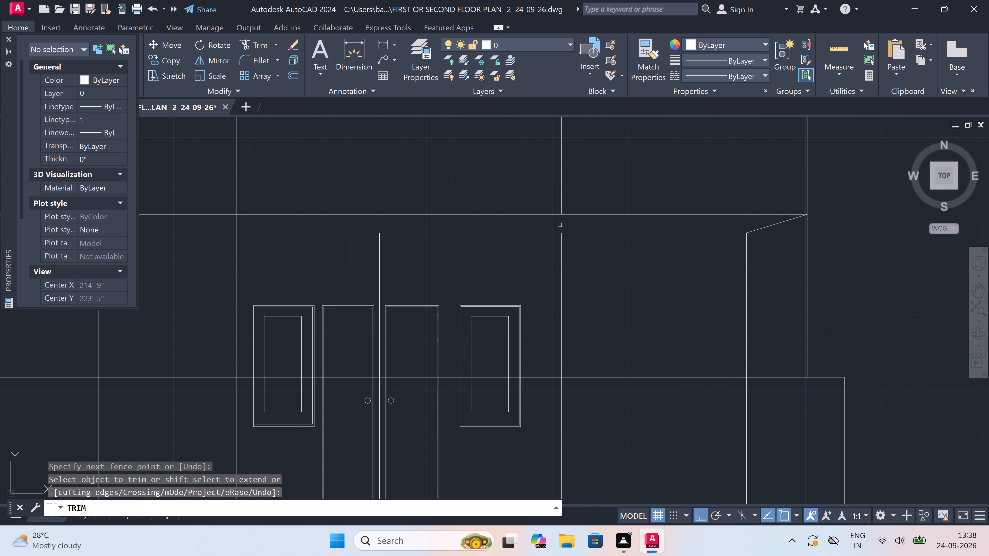
scroll(560, 225, "down", 3)
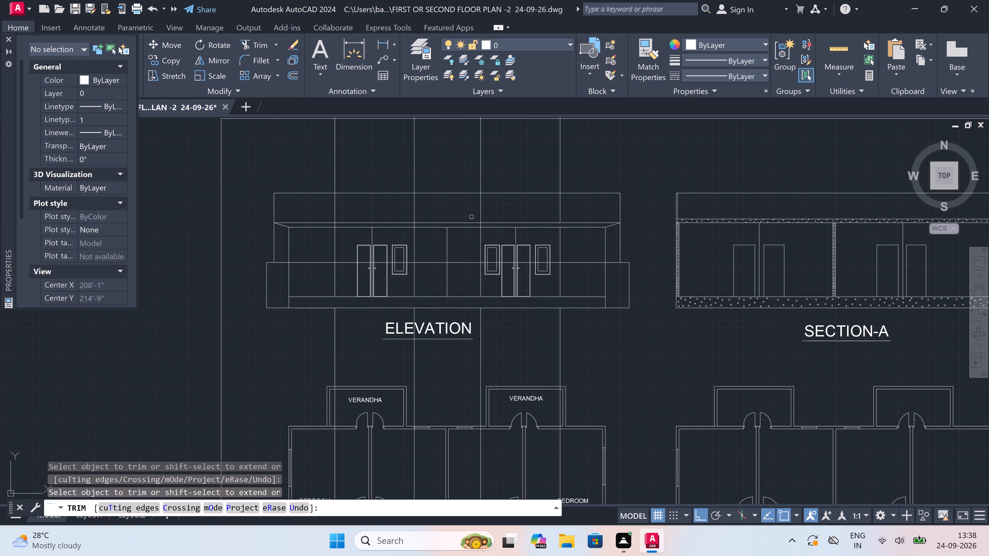
scroll(478, 227, "up", 3)
left_click_drag(482, 222, 488, 222)
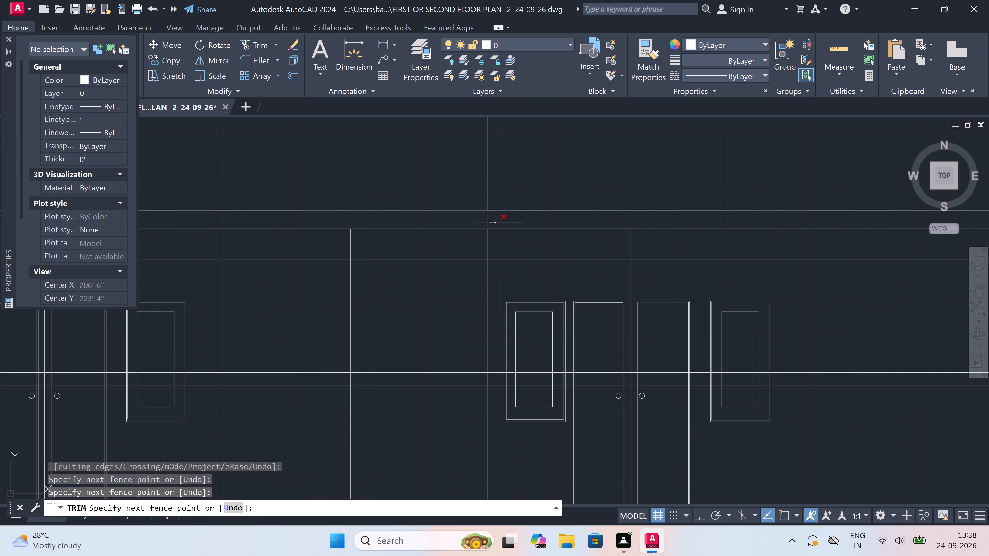
left_click(500, 222)
scroll(500, 222, "down", 4)
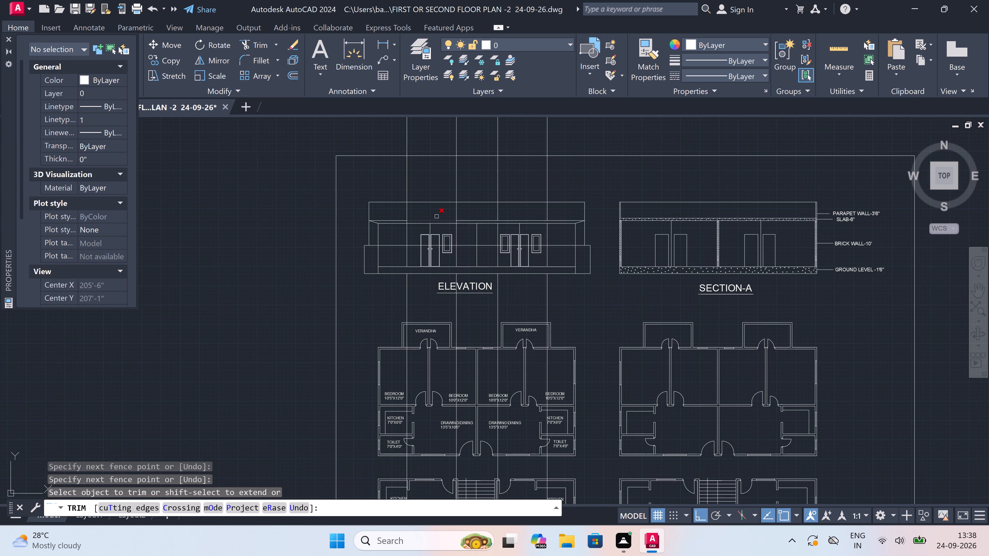
scroll(403, 231, "up", 3)
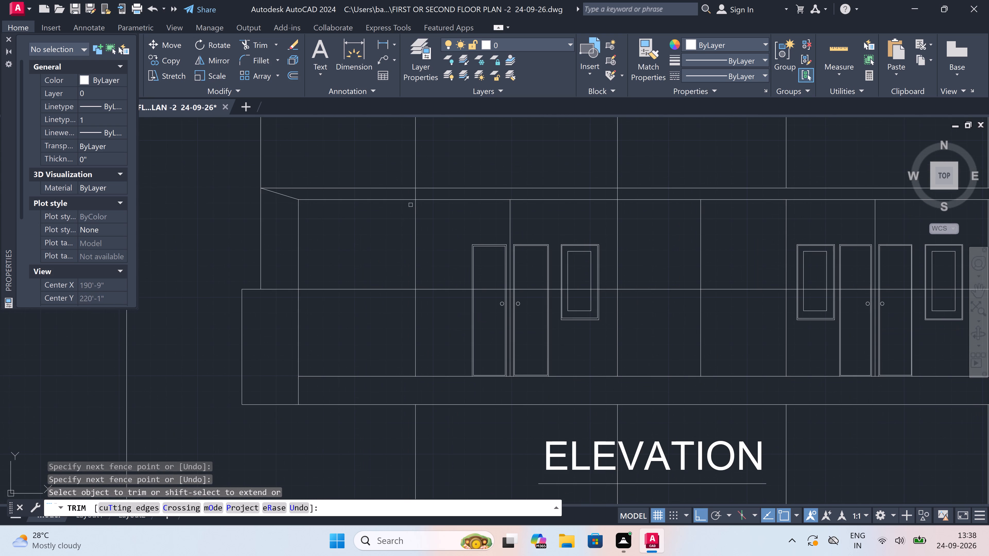
left_click(416, 195)
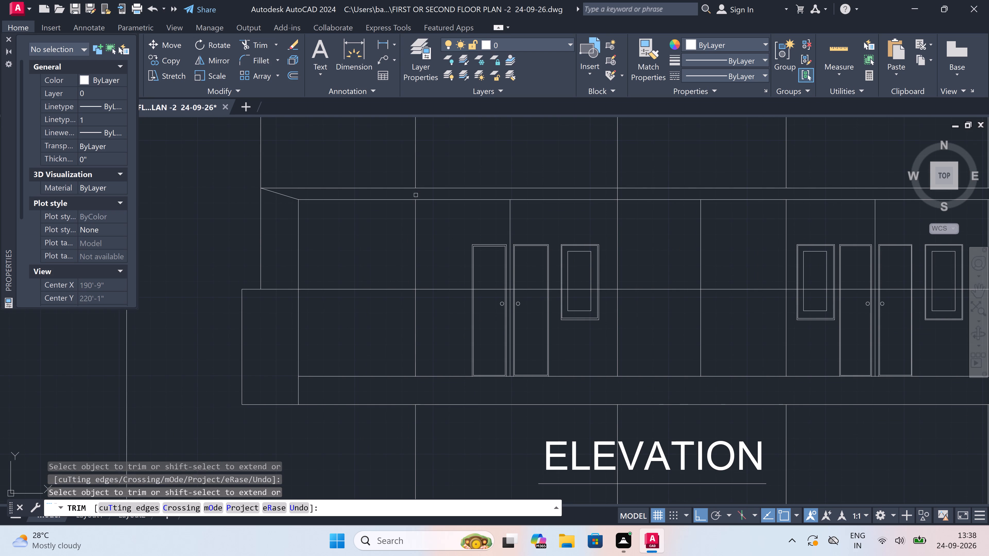
left_click(616, 195)
Trim the elevation's first verandah to a low railing outline, removing its side lines above the rail and the rail beyond both sides.
left_click(376, 290)
left_click_drag(404, 255, 409, 252)
left_click(422, 246)
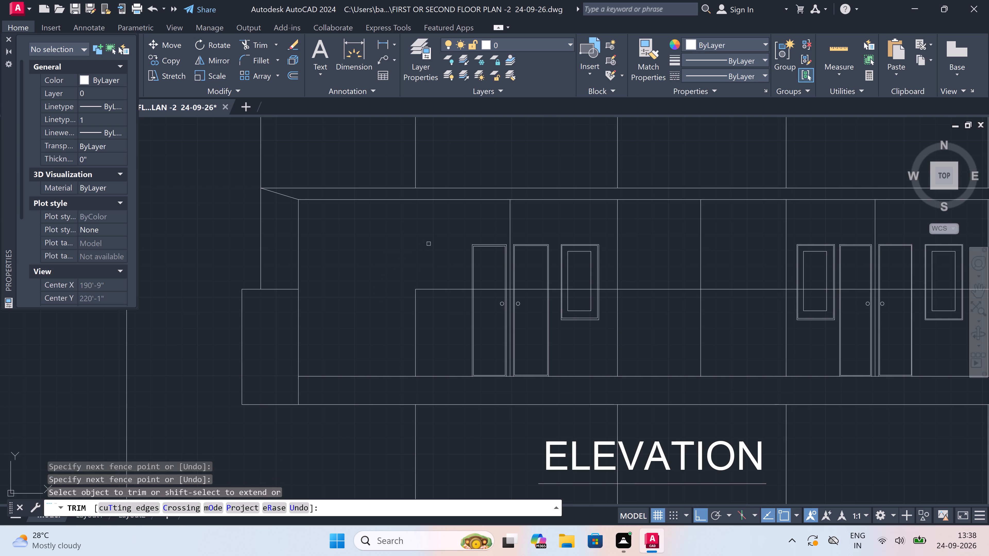
left_click_drag(603, 221, 611, 224)
left_click(629, 225)
left_click(649, 277)
left_click(653, 302)
Trim the elevation's railing line between the second verandah's outer side and the adjacent end wall.
scroll(647, 299, "down", 2)
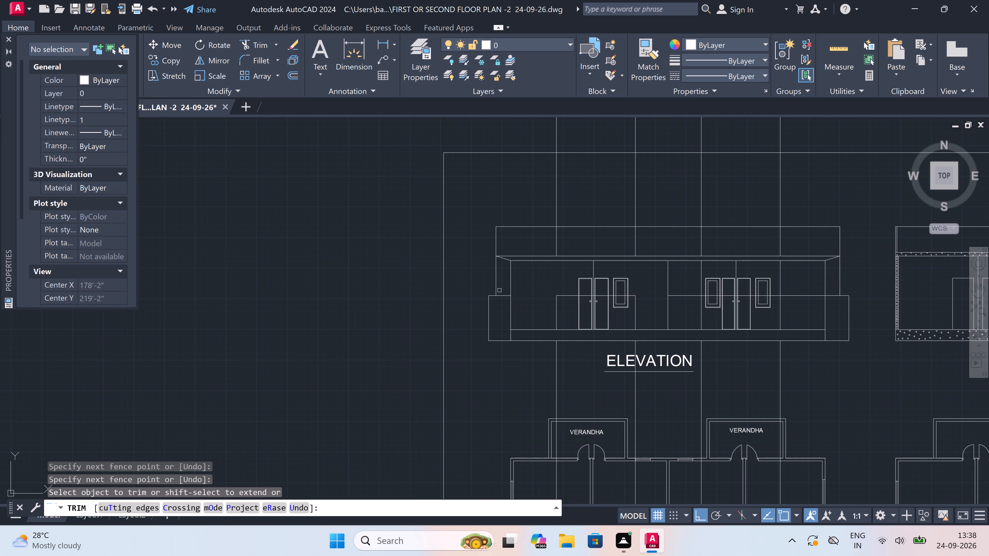
scroll(491, 277, "down", 1)
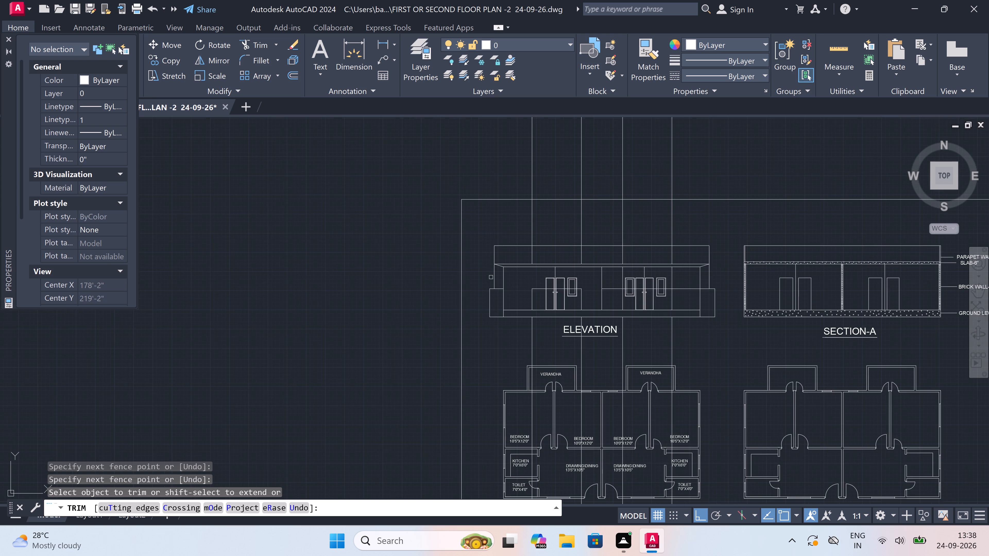
scroll(497, 305, "up", 3)
scroll(503, 314, "down", 2)
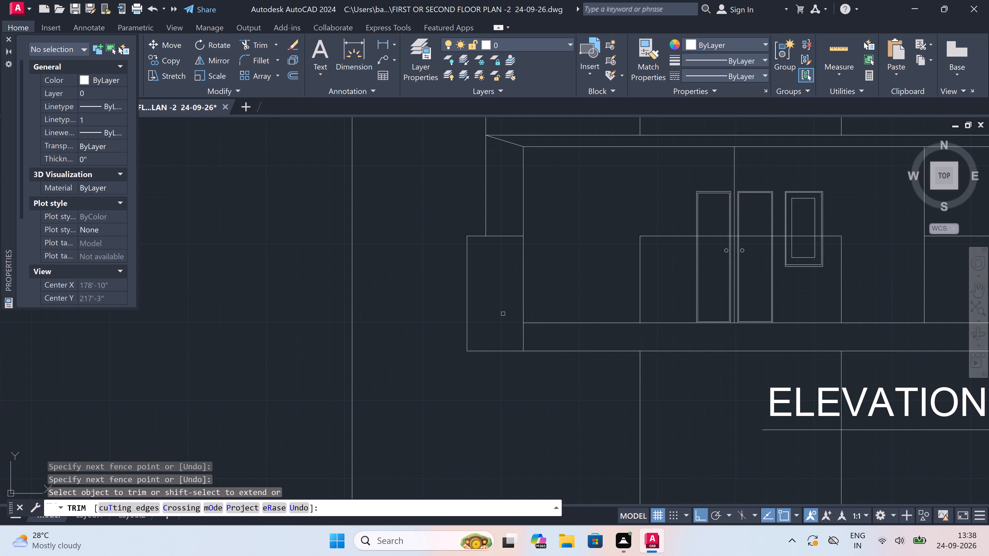
scroll(503, 314, "down", 1)
scroll(706, 298, "up", 2)
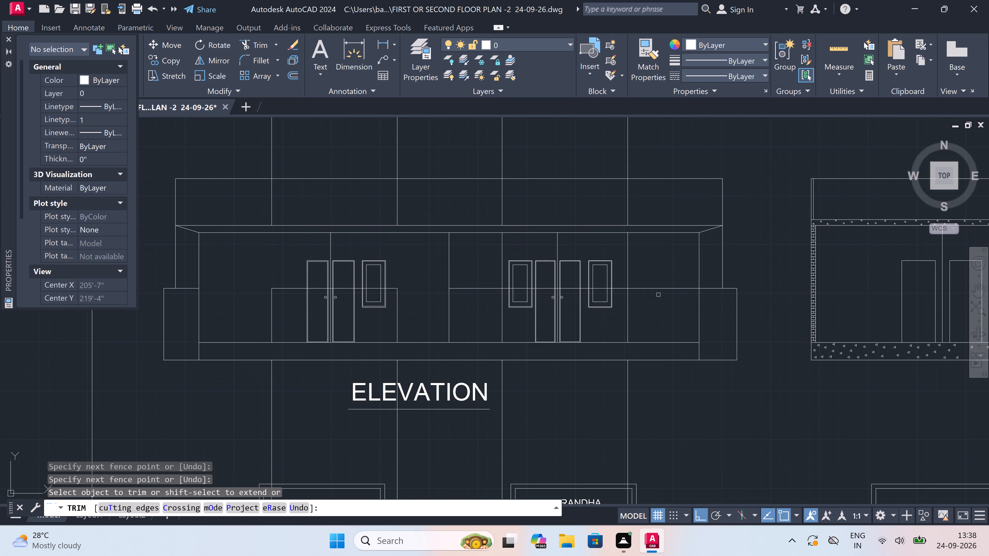
left_click_drag(665, 286, 664, 282)
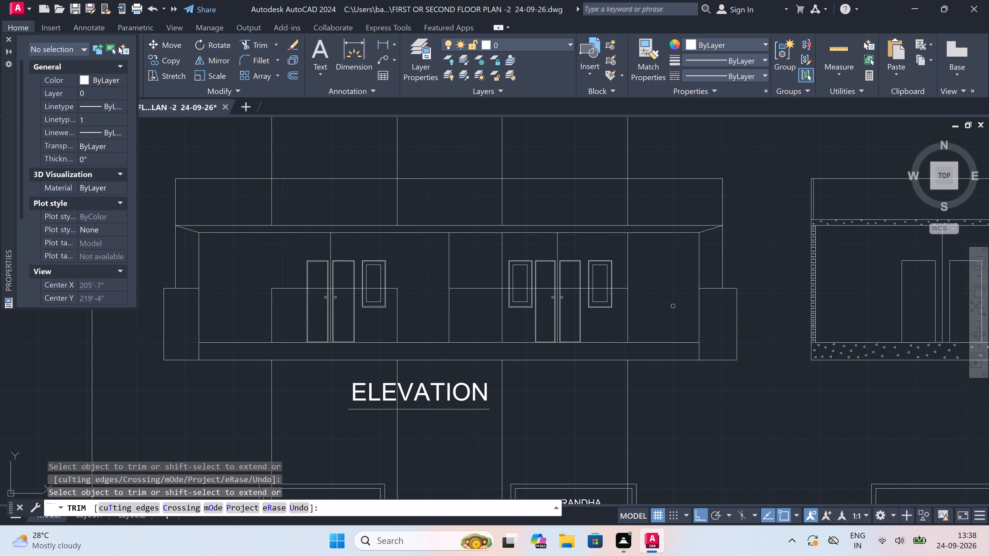
Trim away the construction lines below the elevation's base, including the remaining piece crossing the ELEVATION title.
left_click_drag(668, 423, 661, 426)
left_click(238, 432)
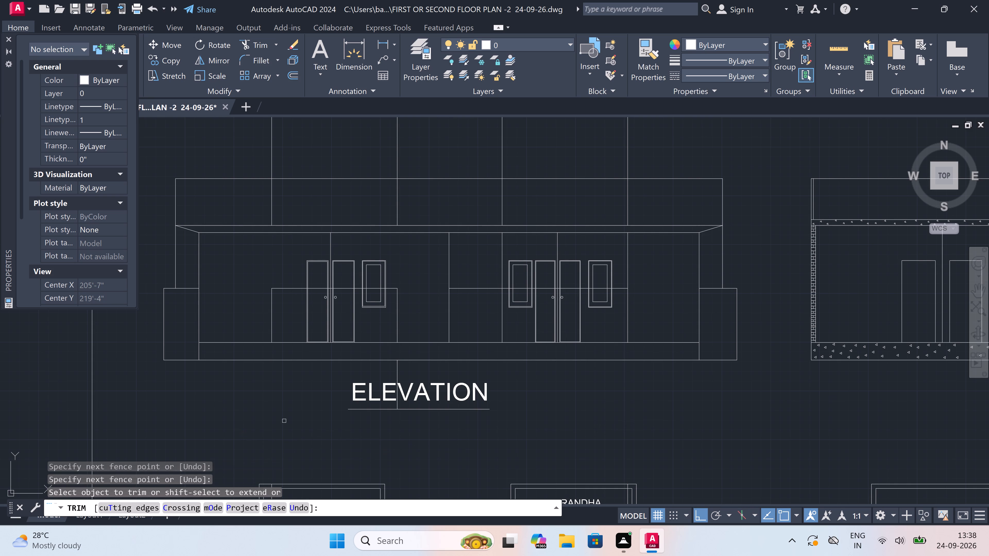
scroll(385, 381, "up", 2)
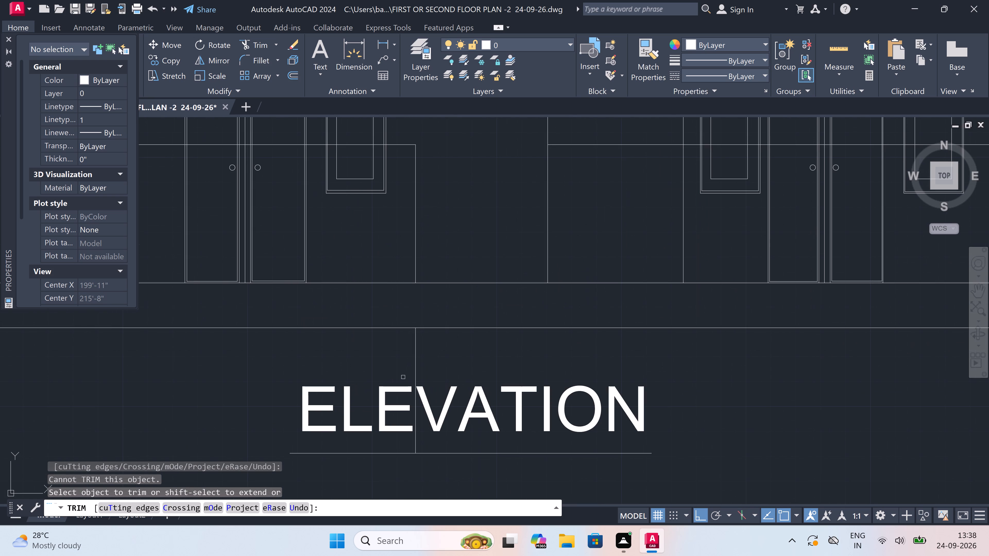
left_click_drag(413, 367, 416, 364)
left_click(431, 359)
scroll(432, 360, "down", 5)
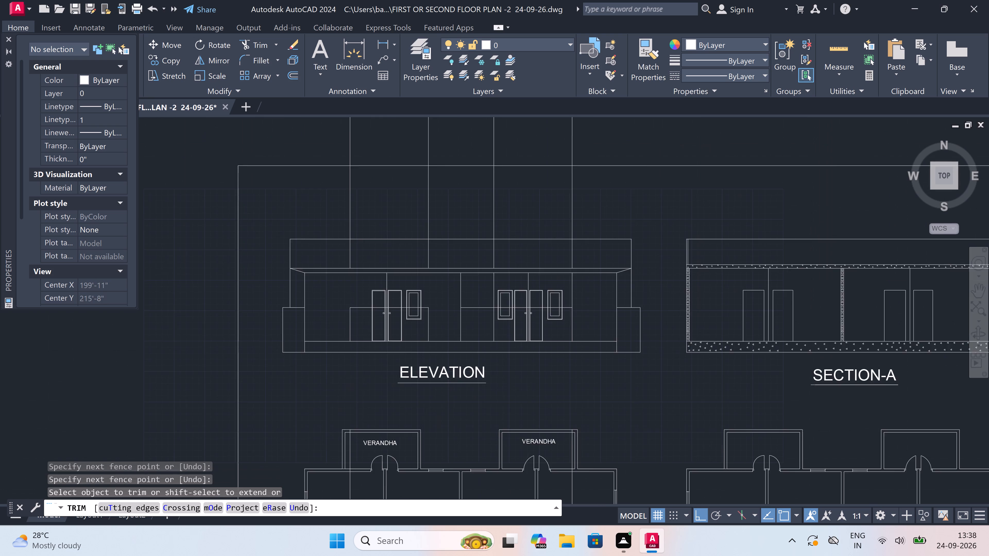
Erase the leftover vertical construction lines above the elevation and below the drawing border.
key("Escape")
left_click_drag(554, 150, 544, 160)
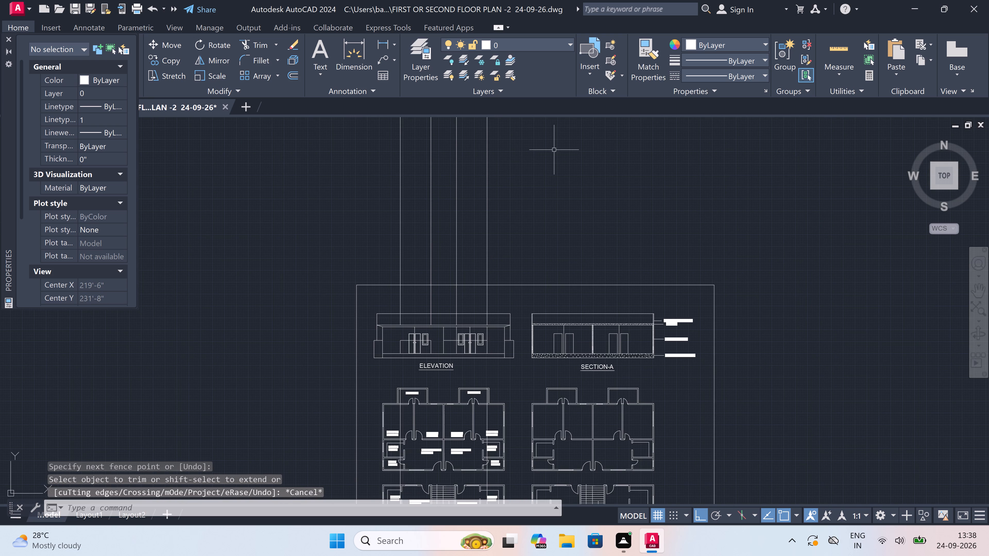
left_click(364, 229)
key("Delete")
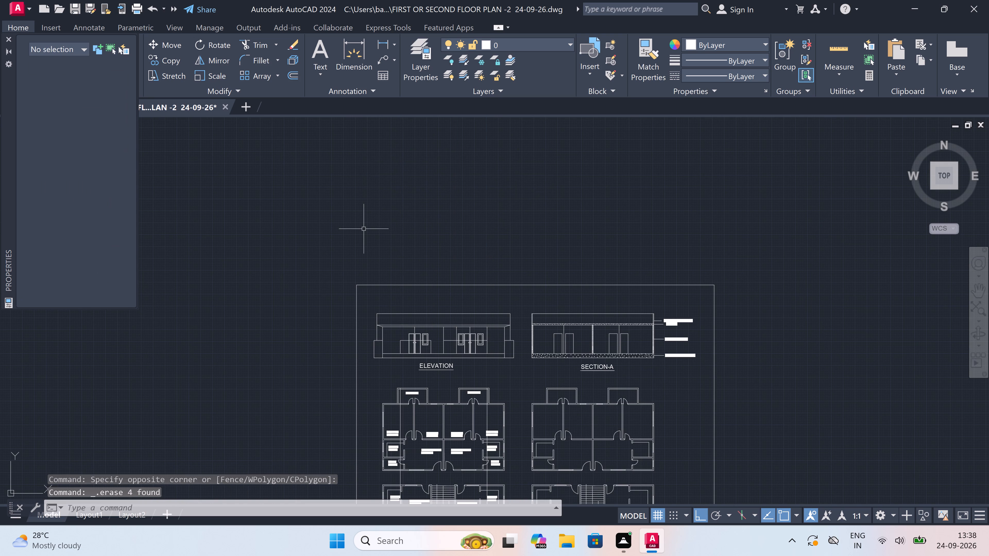
scroll(387, 210, "down", 5)
scroll(379, 298, "up", 2)
left_click_drag(476, 255, 476, 255)
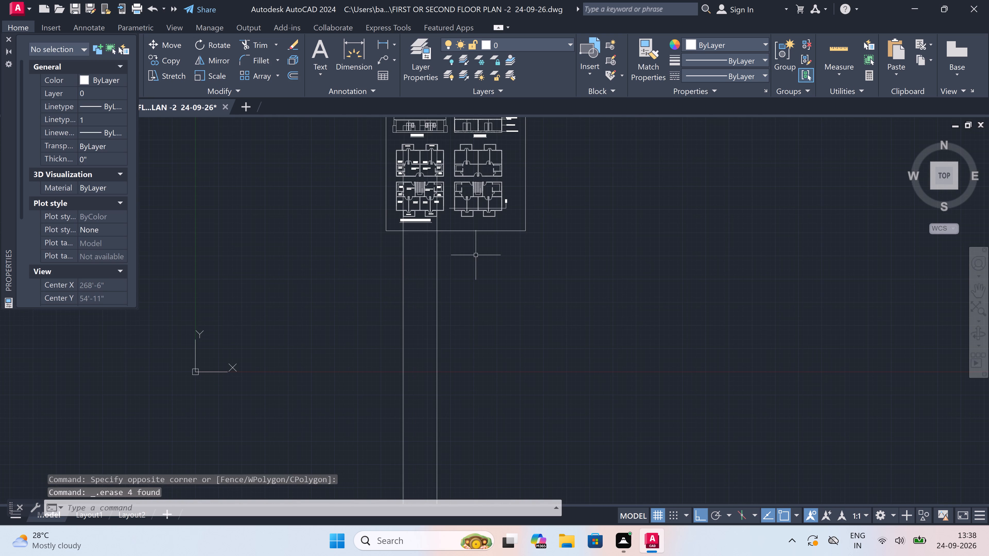
left_click_drag(476, 255, 465, 266)
left_click(327, 319)
key("Delete")
Trim away the two vertical lines dropping from the ends of the elevation's parapet, just outside the end walls.
scroll(329, 319, "down", 2)
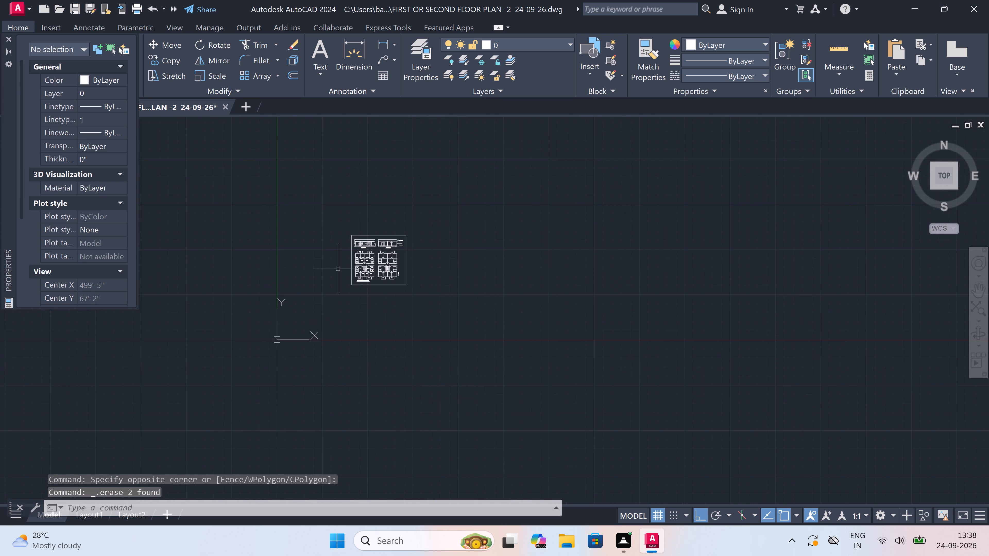
scroll(340, 245, "up", 4)
scroll(500, 227, "up", 2)
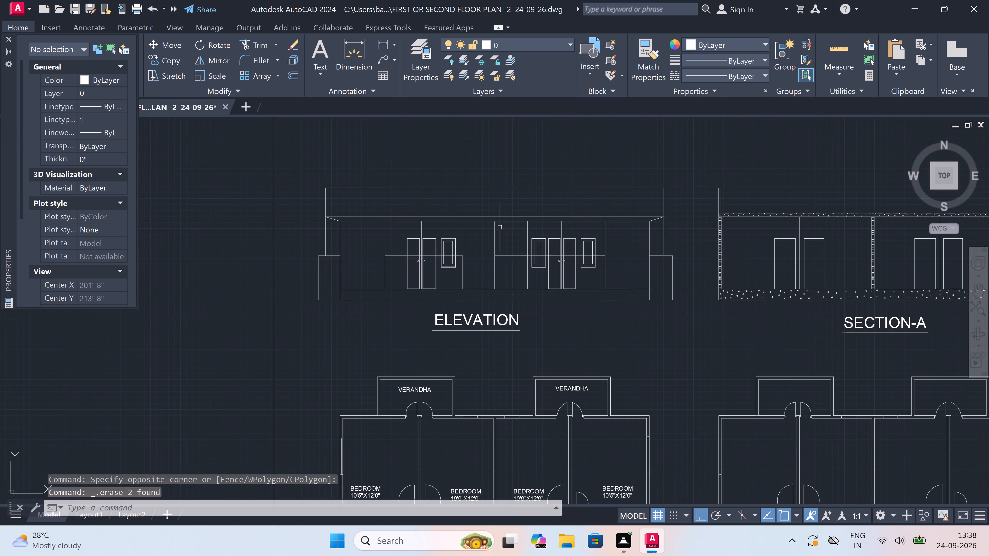
scroll(500, 227, "up", 1)
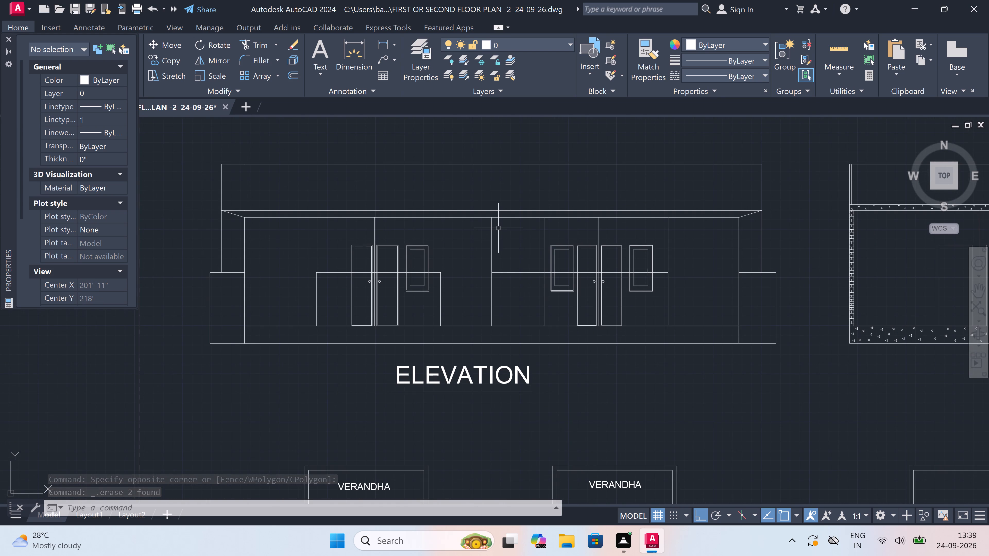
type("TR")
key("space")
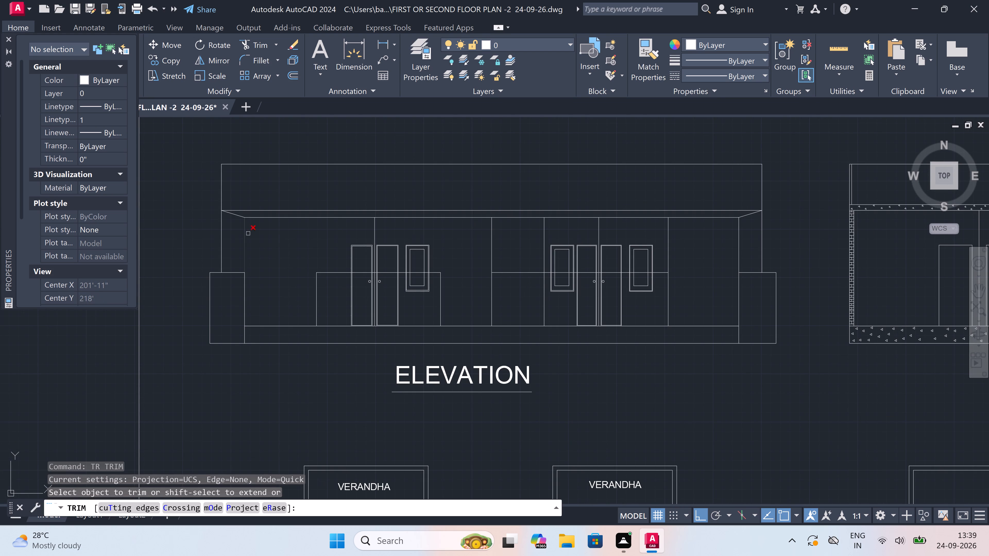
left_click(231, 235)
left_click(211, 234)
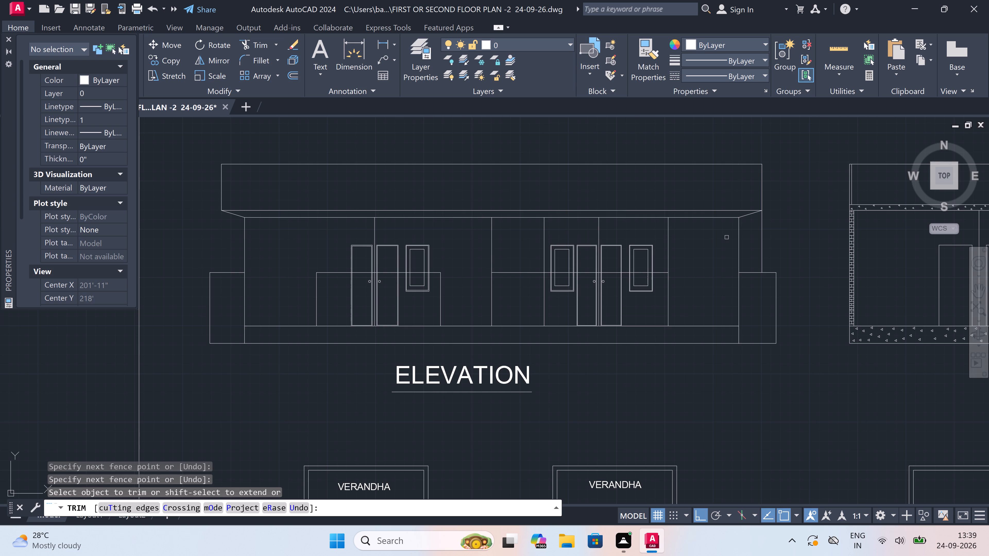
left_click(761, 240)
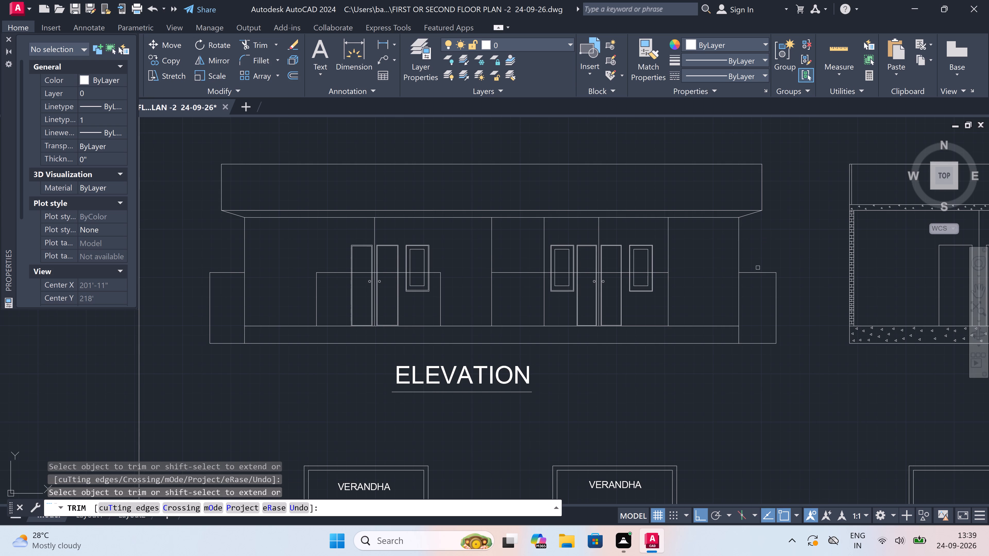
Remove the low box projecting beyond the elevation's end wall on the side facing SECTION-A, trimming its top, base and outer edge.
left_click(757, 272)
left_click_drag(788, 298, 785, 299)
left_click(777, 301)
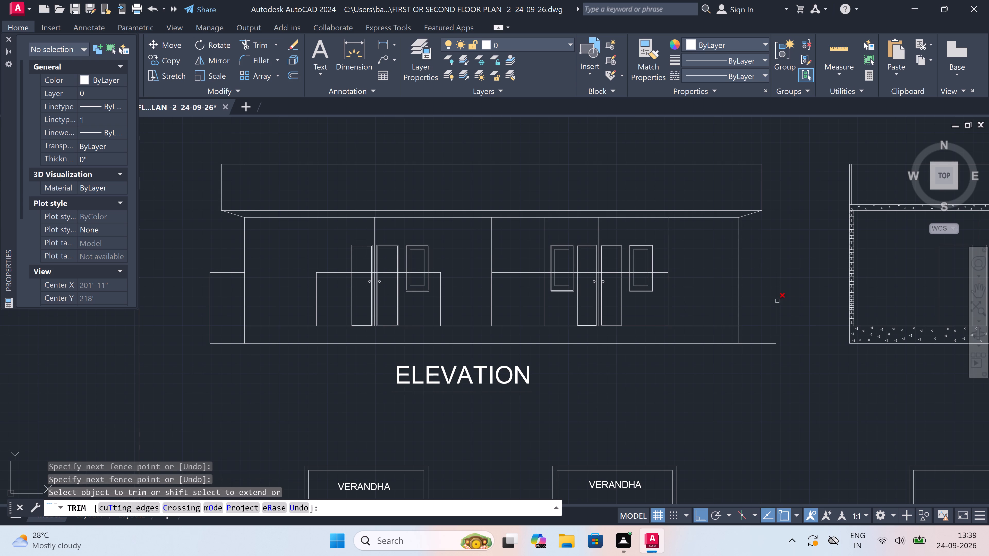
left_click(762, 339)
left_click(760, 357)
left_click(764, 334)
left_click(796, 302)
Remove the matching low box beyond the elevation's opposite end wall, trimming its top, base and outer edge.
left_click_drag(228, 260, 228, 264)
left_click(227, 372)
left_click(213, 319)
left_click(192, 305)
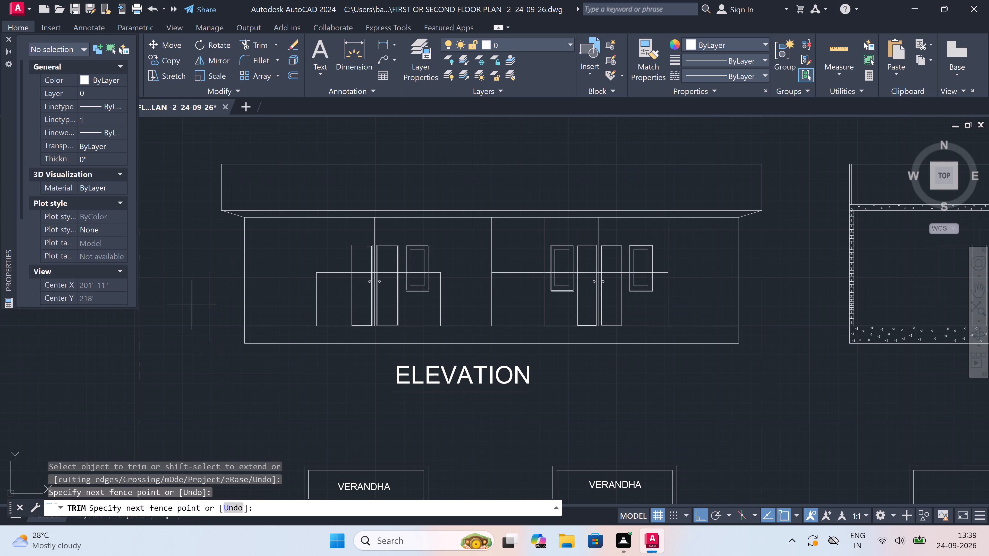
left_click(220, 308)
key("Escape")
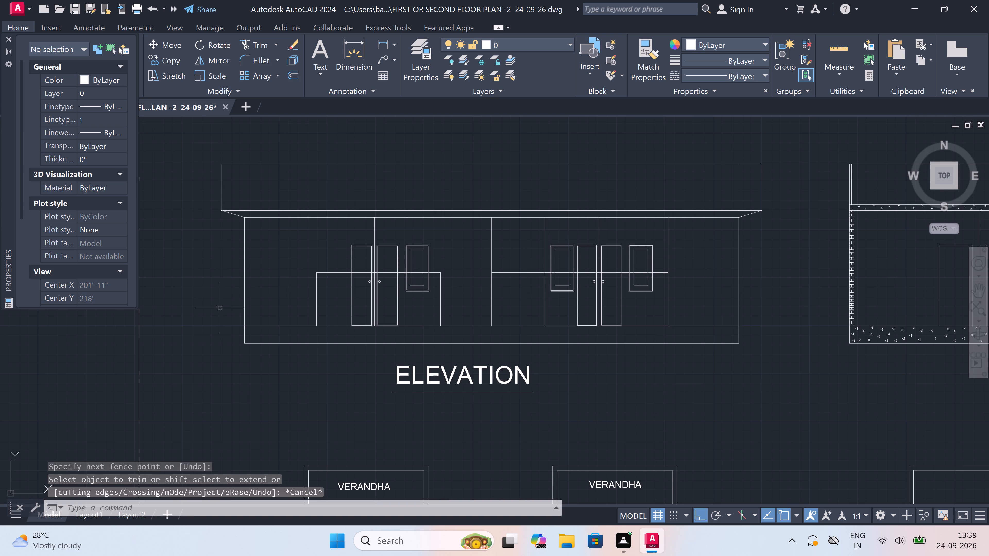
Trim the second verandah to a low railing outline, removing the rail toward the central wall line and both side lines above the rail.
key("space")
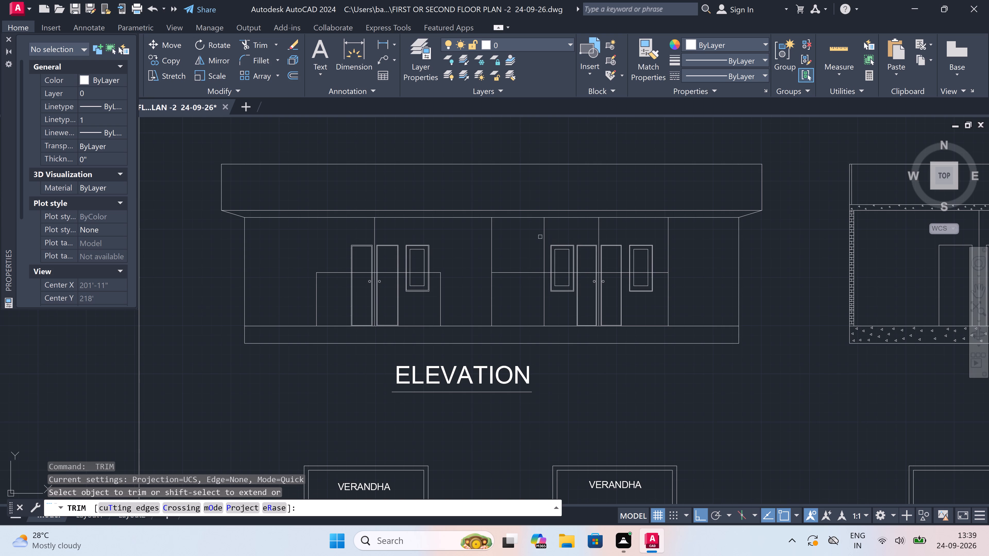
left_click_drag(512, 246, 515, 261)
left_click(516, 286)
left_click(512, 255)
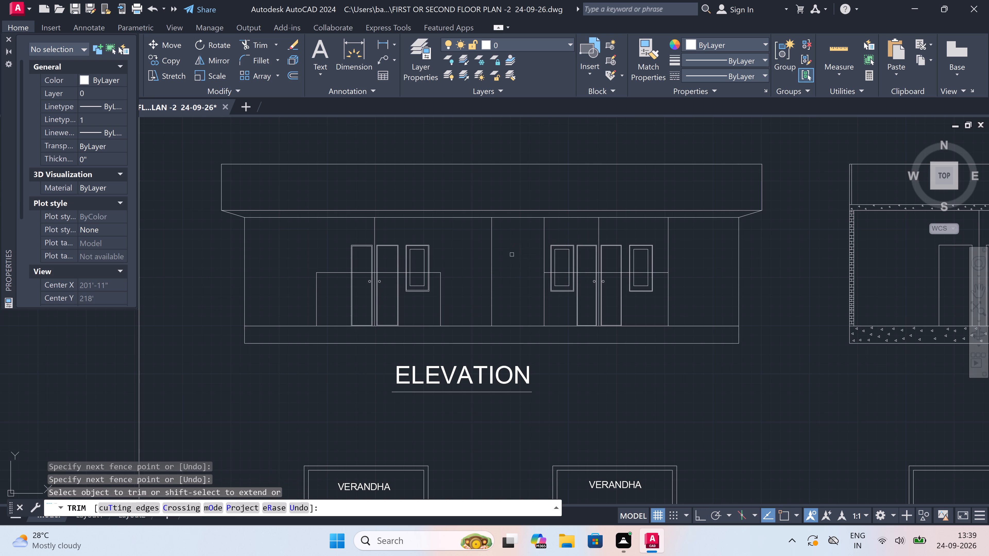
left_click(519, 241)
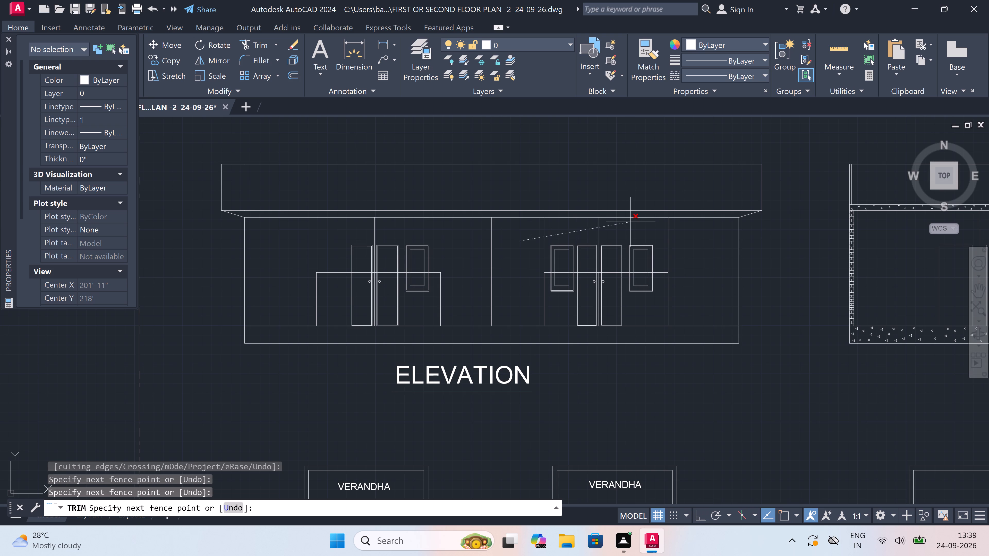
left_click(567, 232)
left_click(664, 235)
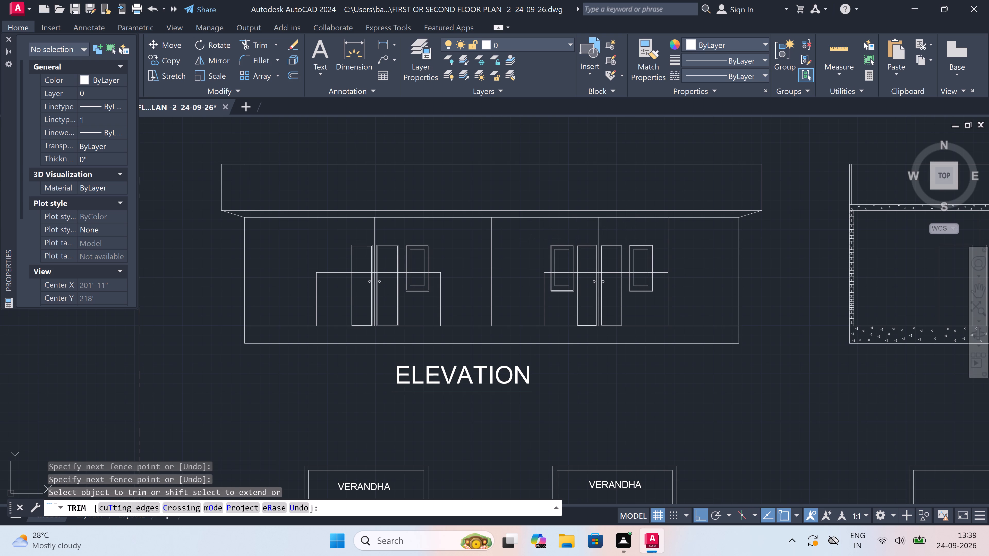
left_click(684, 235)
key("Escape")
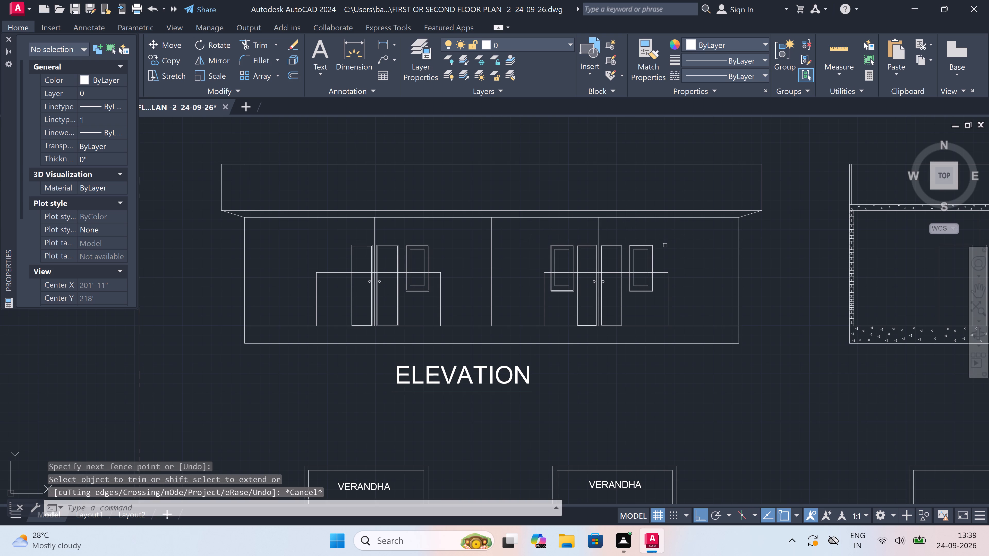
Draw a vertical inner line from base to rail, 1" inside the second verandah railing's outer side nearest SECTION-A.
scroll(665, 245, "down", 2)
scroll(676, 246, "up", 2)
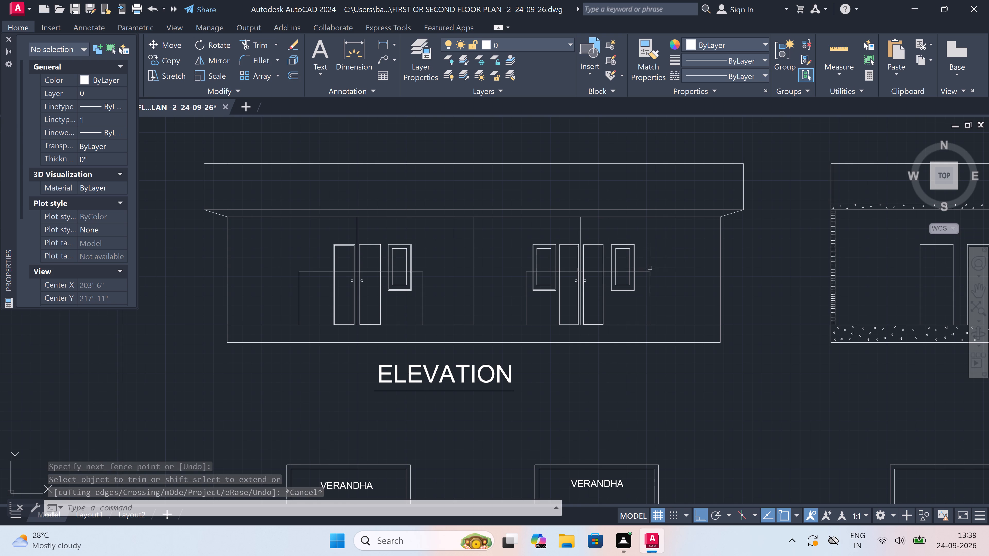
scroll(635, 283, "up", 2)
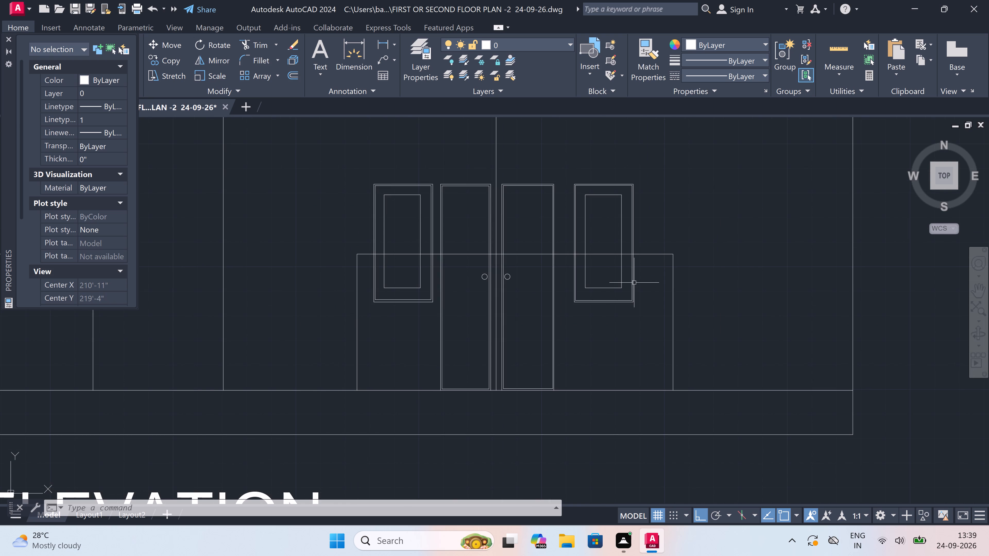
key("space")
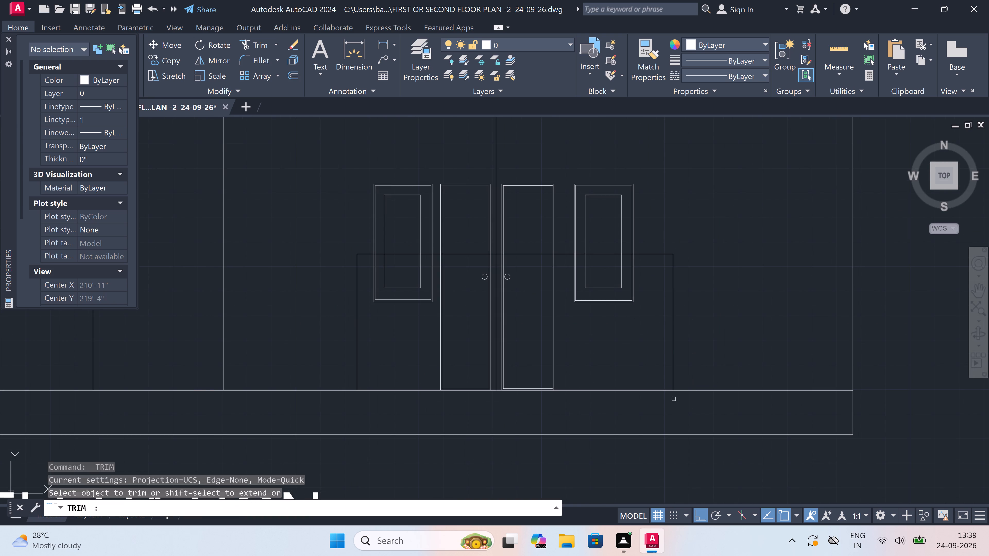
key("Escape")
type("L")
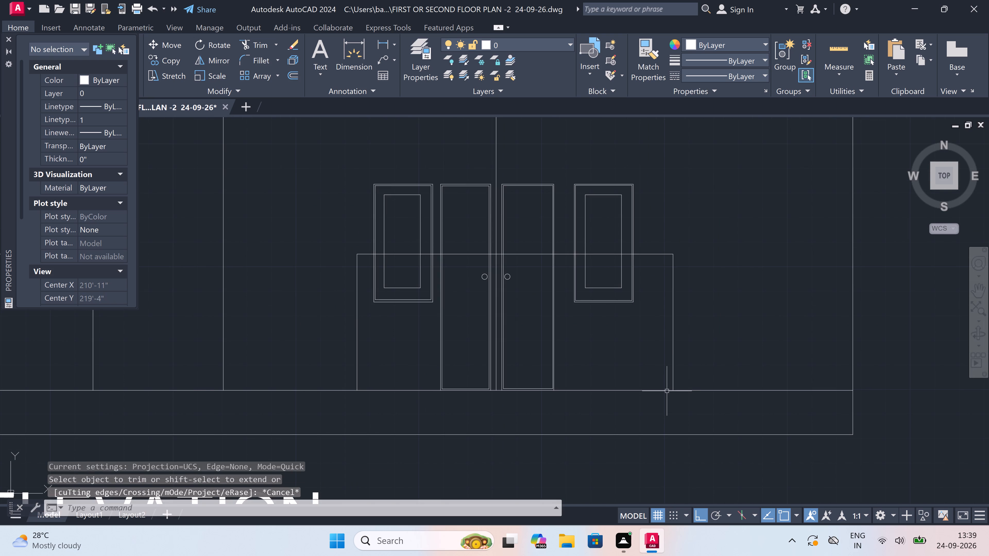
key("space")
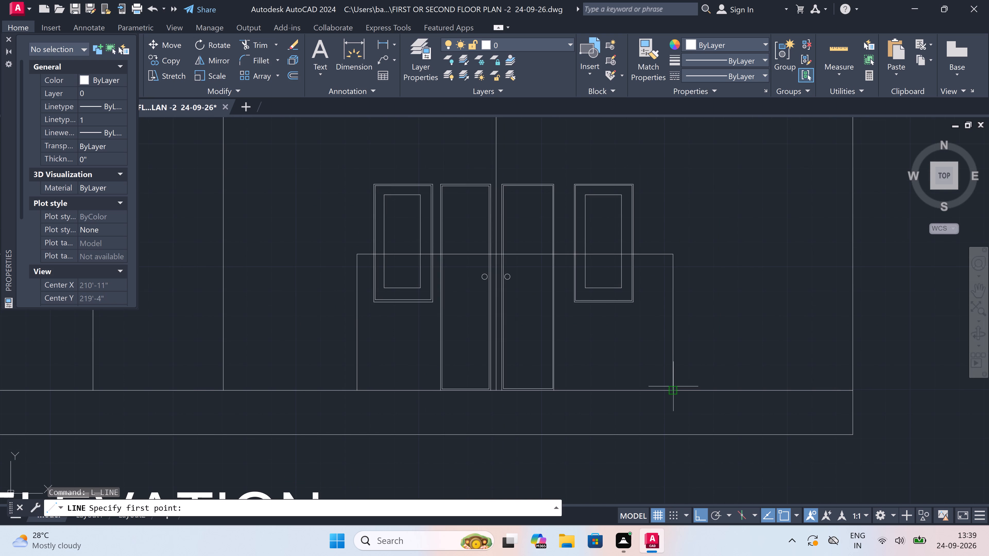
left_click(673, 386)
type("1\"")
key("space")
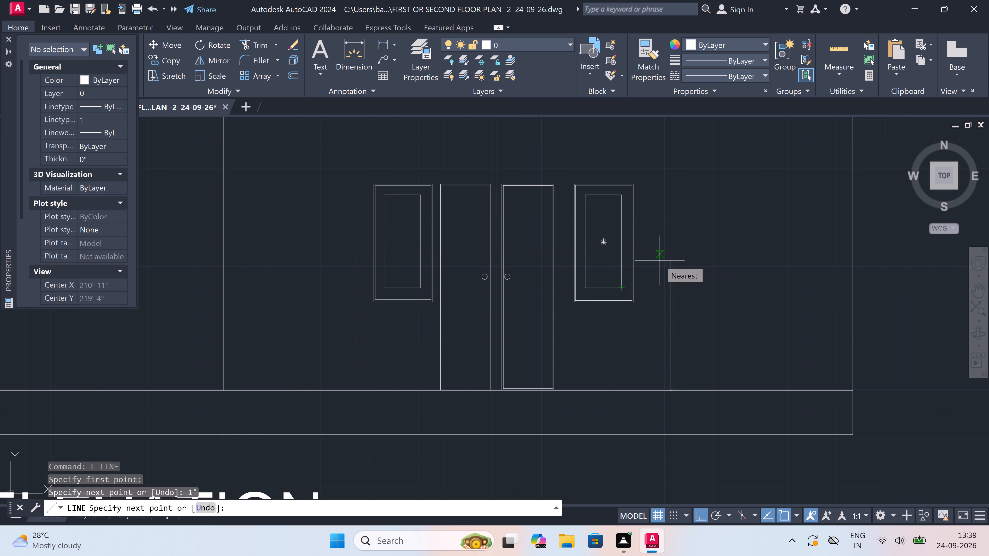
scroll(660, 260, "up", 2)
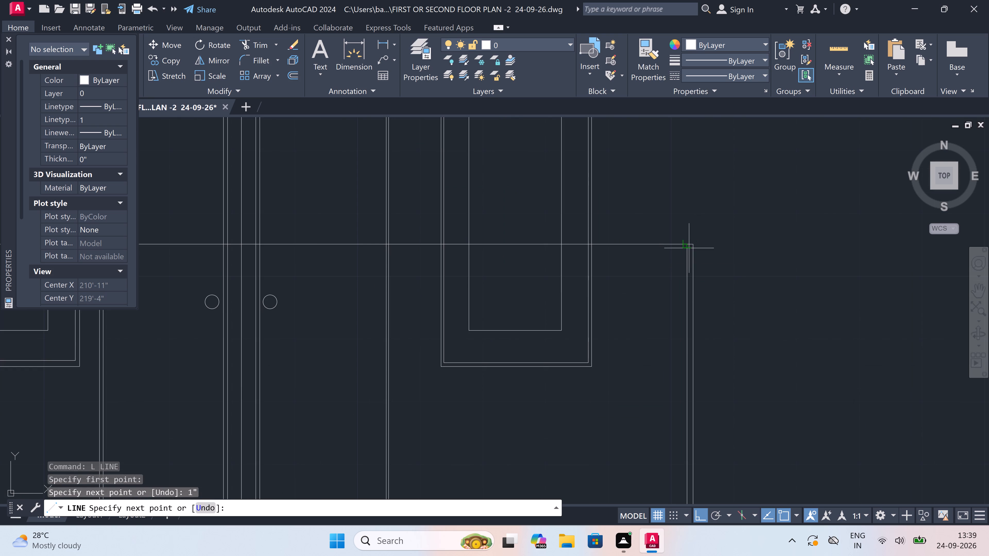
scroll(688, 248, "up", 3)
left_click_drag(681, 233, 681, 240)
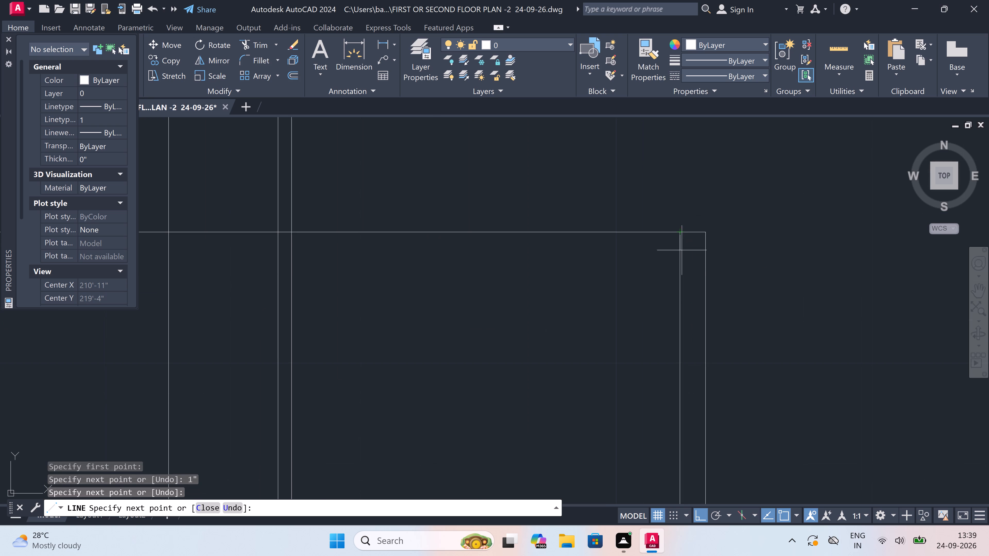
Continue the line 1" down from the rail and across to the railing's opposite side, forming the inner top edge.
type("1\"")
key("space")
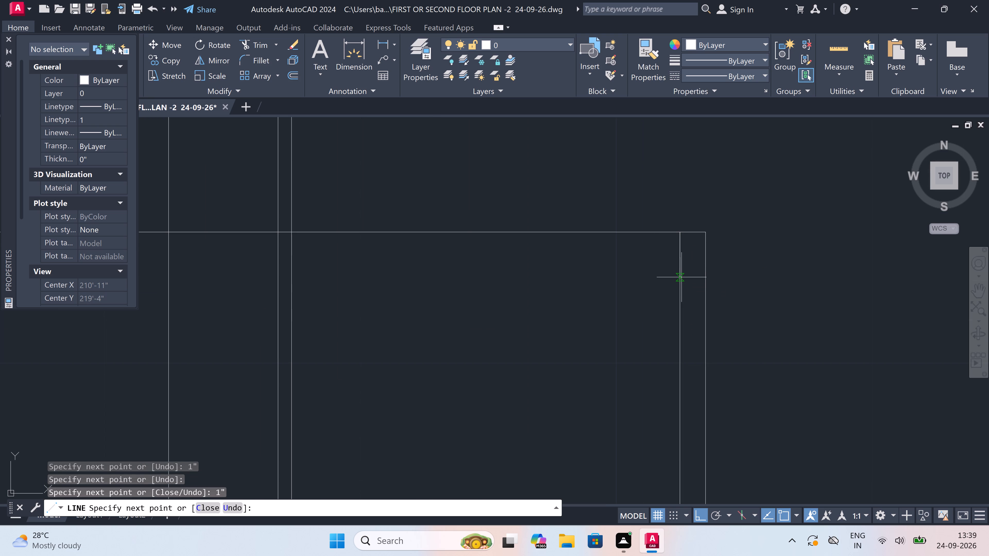
scroll(682, 271, "down", 4)
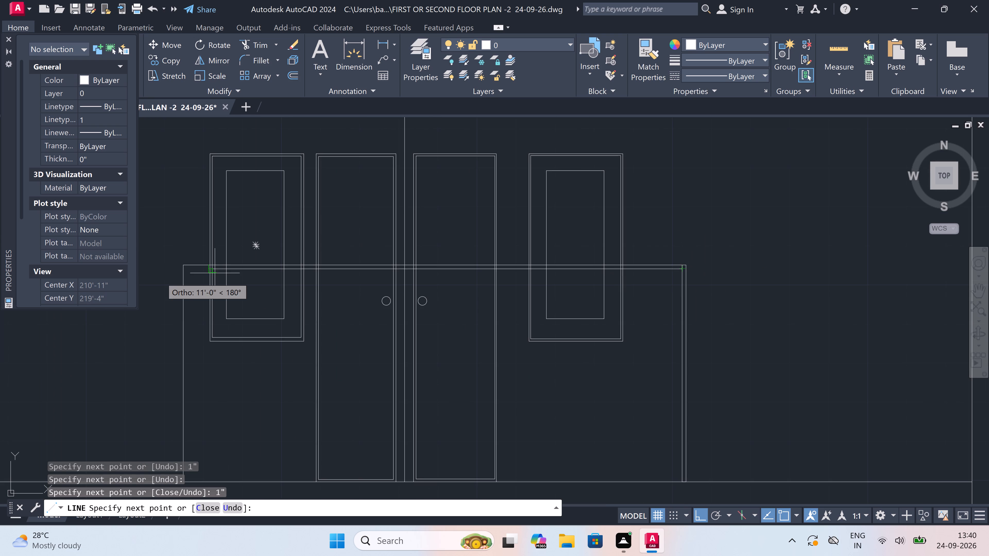
scroll(157, 273, "up", 4)
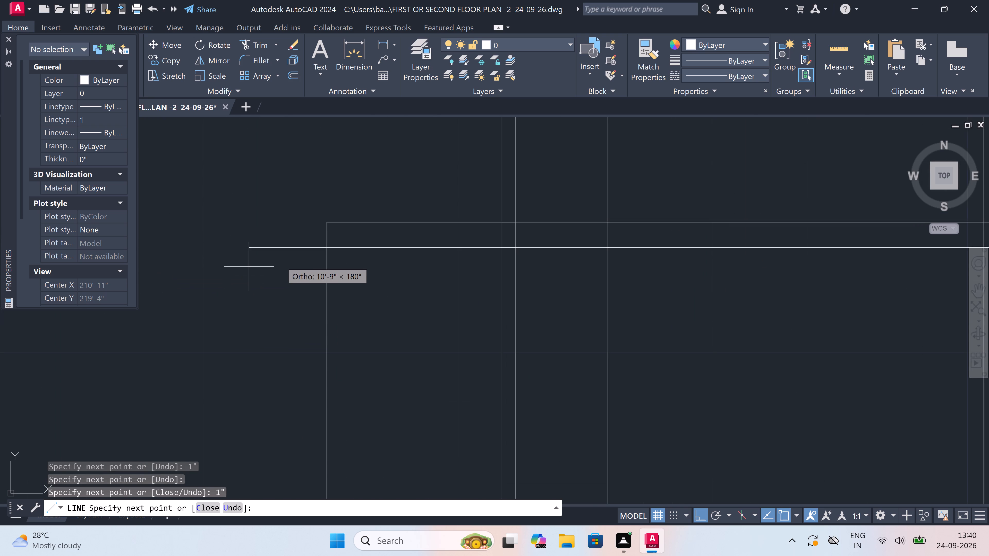
left_click(327, 244)
Continue the line 1" inward and down to the base, completing the inner outline at the railing's side nearest the central wall line.
type("1\"")
key("space")
scroll(453, 260, "down", 6)
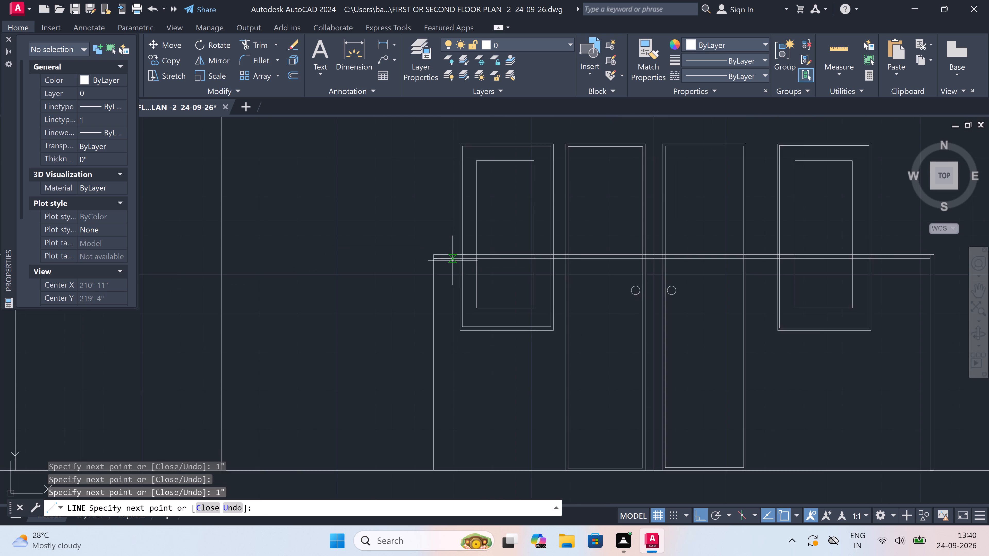
scroll(451, 328, "up", 3)
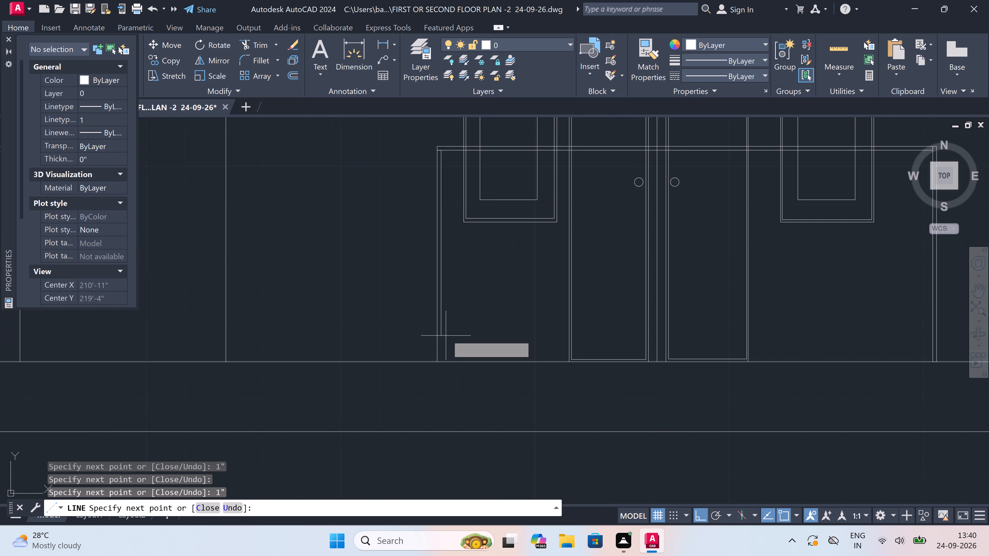
scroll(445, 338, "up", 1)
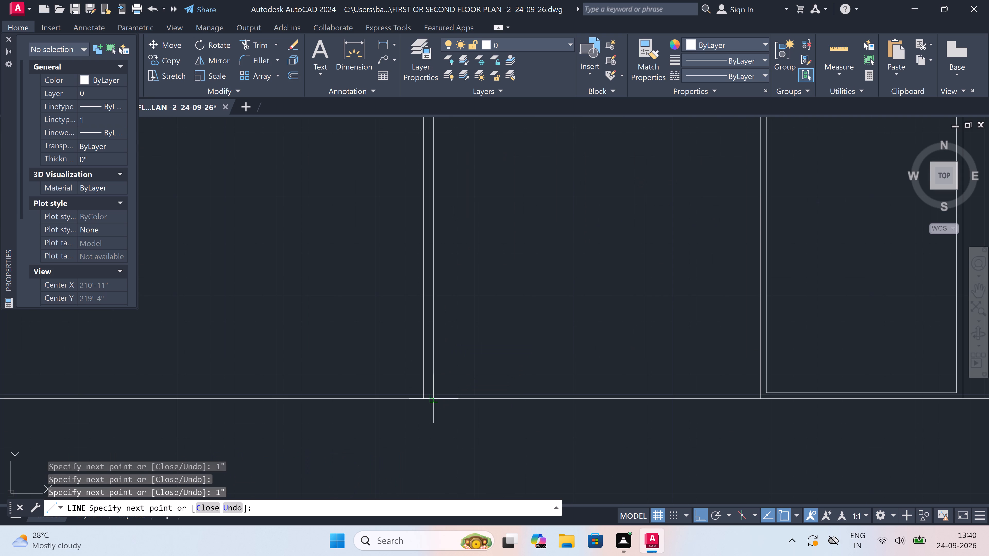
left_click(434, 400)
key("Escape")
scroll(462, 369, "down", 6)
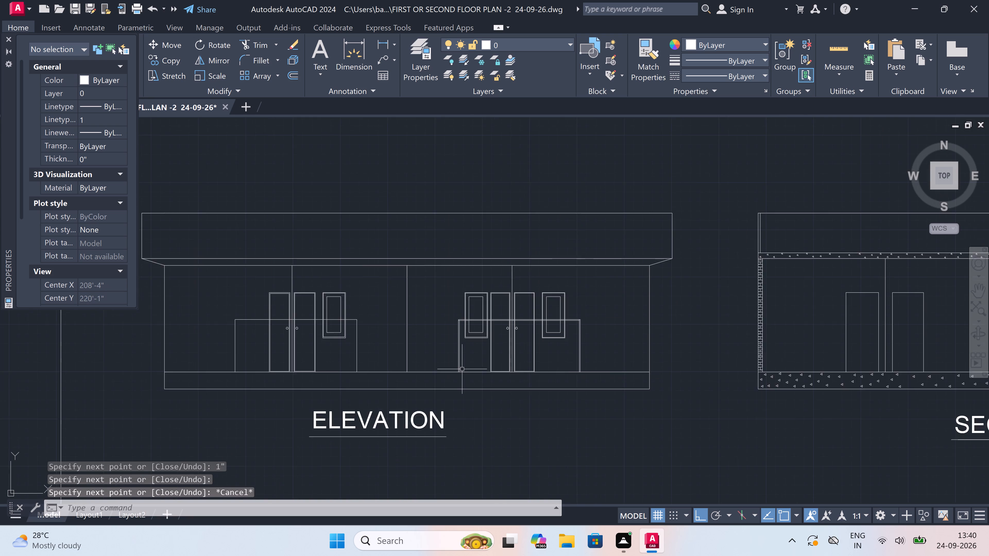
Draw a vertical inner line from base to rail, 1" inside the first verandah railing's side nearest the central wall line.
scroll(362, 368, "up", 3)
scroll(493, 378, "up", 2)
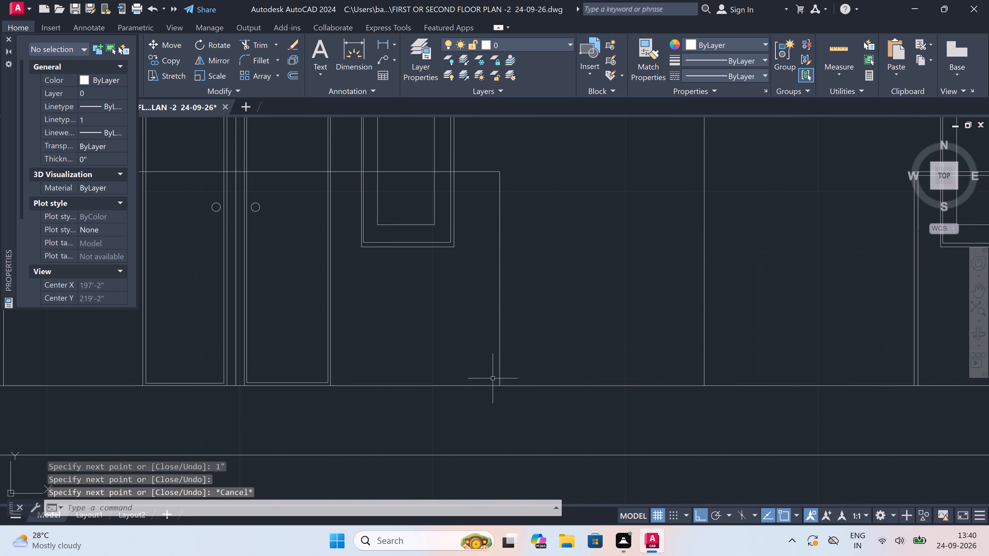
key("space")
left_click_drag(501, 389, 499, 389)
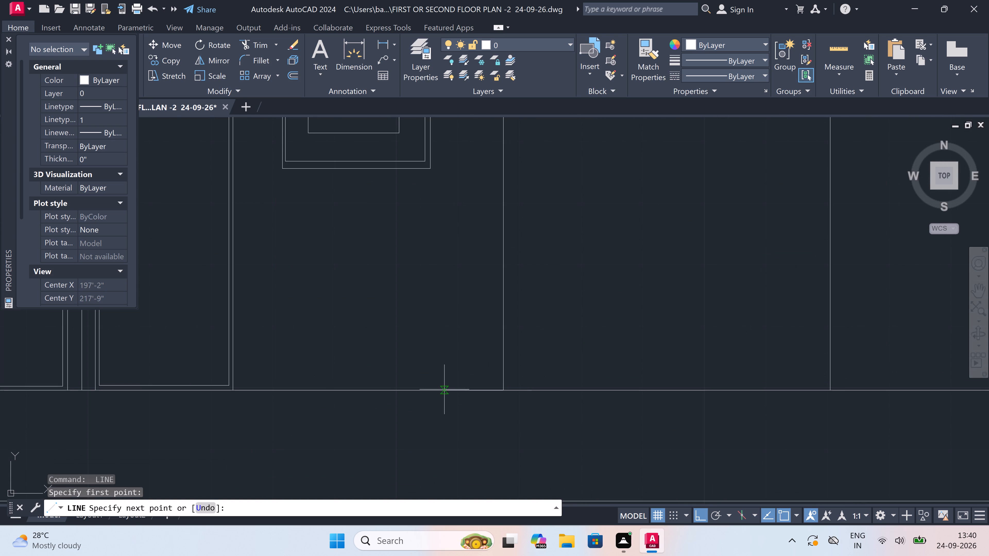
type("1\"")
key("space")
scroll(444, 388, "down", 2)
scroll(452, 260, "up", 2)
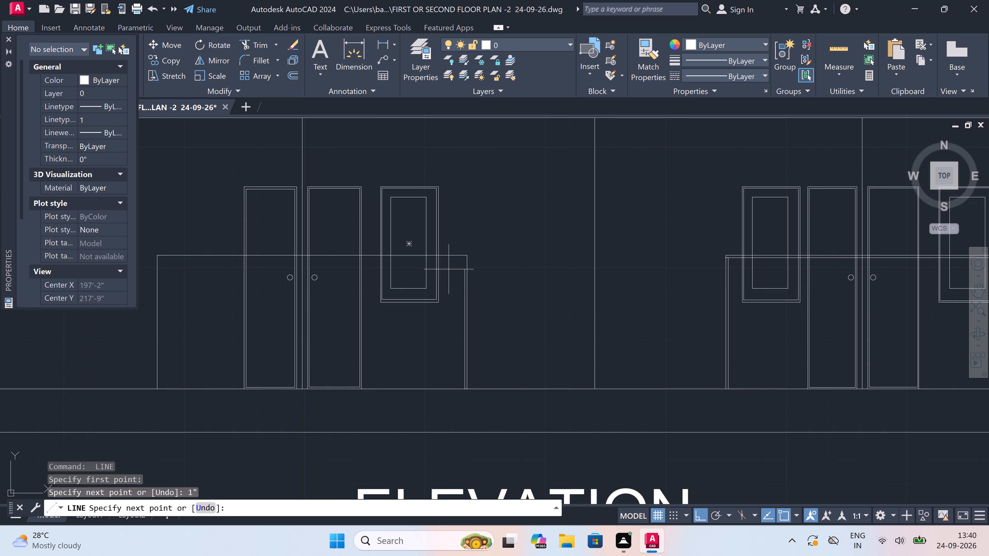
scroll(452, 260, "up", 1)
scroll(487, 242, "up", 2)
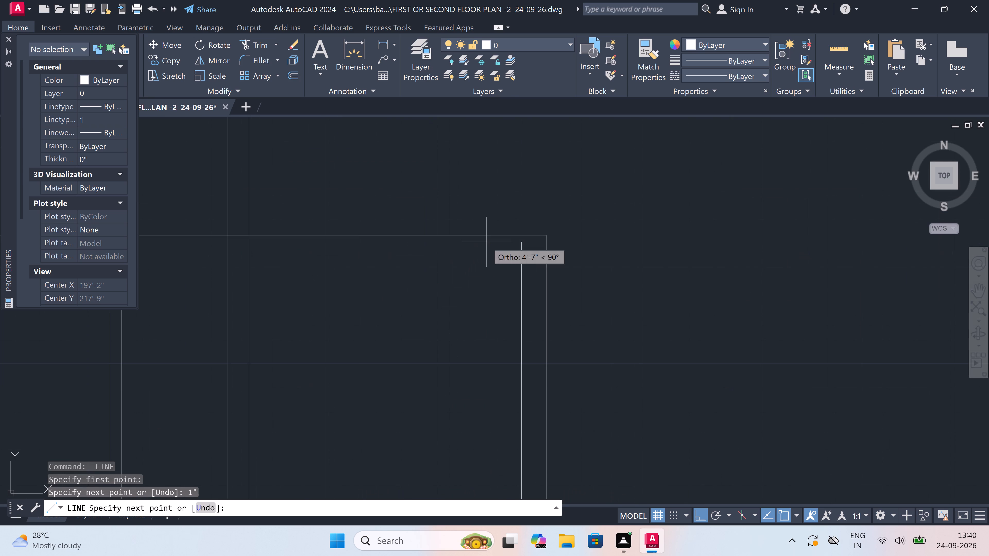
left_click(524, 236)
Continue the line 1" down from the rail and across to the first railing's opposite side, forming the inner top edge.
type("1\"")
key("space")
scroll(532, 337, "down", 3)
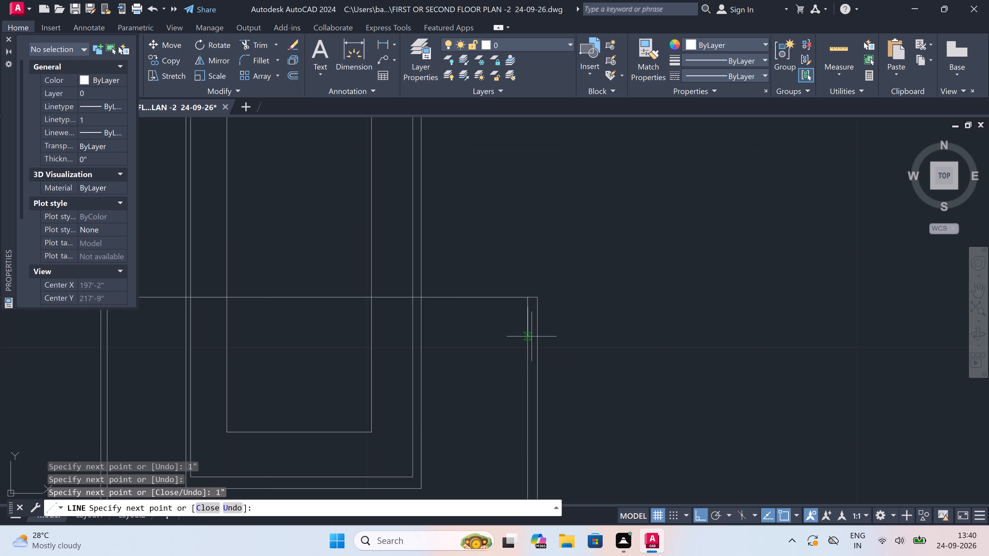
scroll(532, 336, "down", 2)
scroll(337, 381, "down", 3)
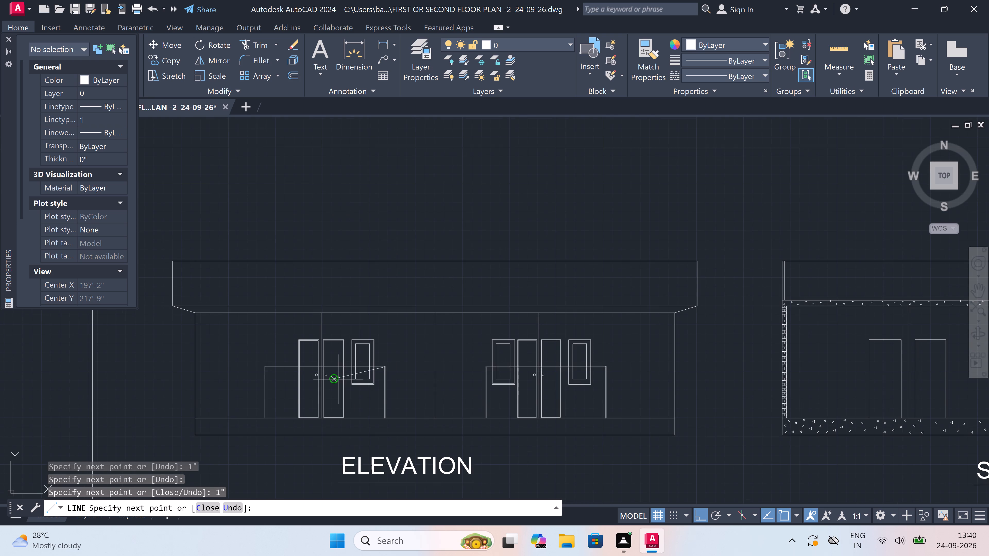
scroll(257, 377, "up", 2)
scroll(281, 351, "up", 3)
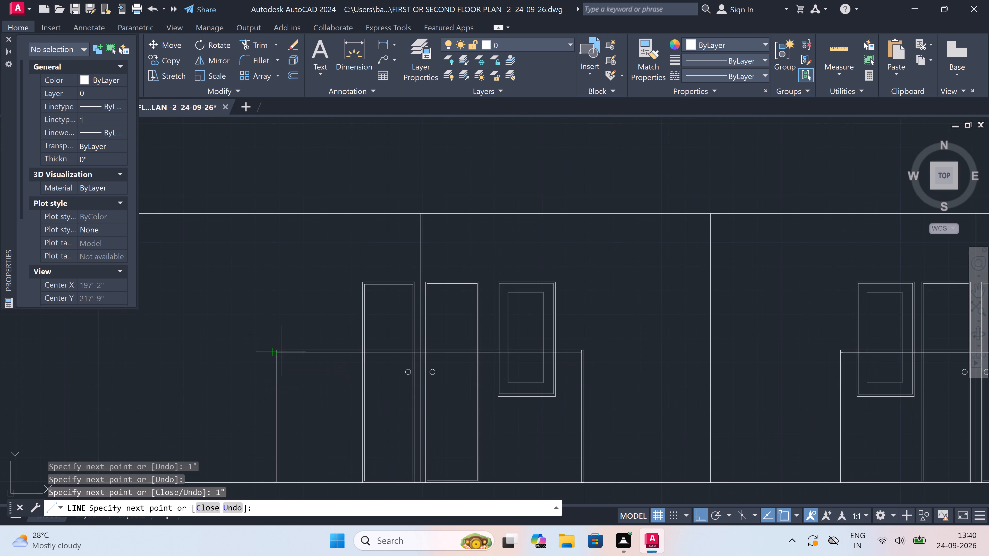
left_click(258, 358)
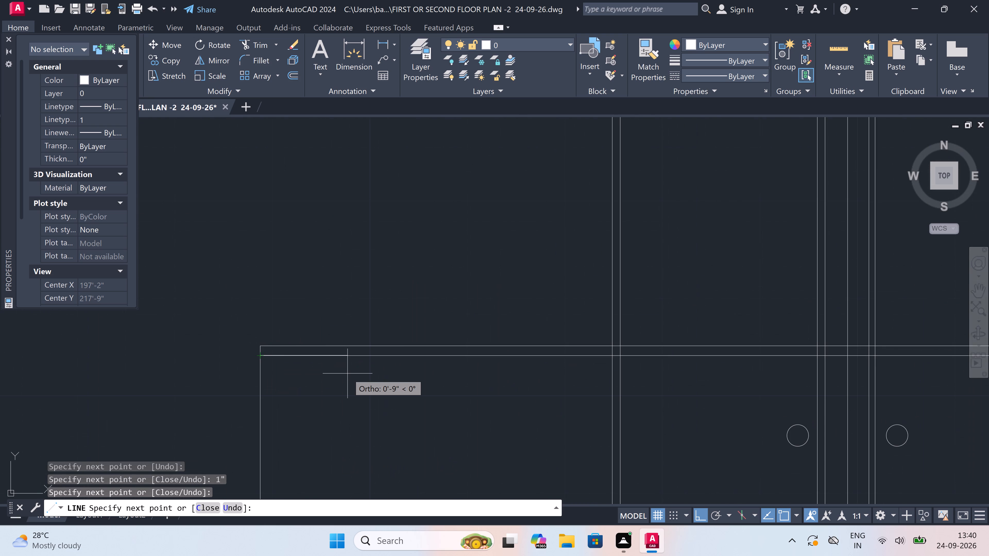
Continue the line 1" inward and down to the base, completing the first railing's inner outline at its outer side.
type("1\"")
key("space")
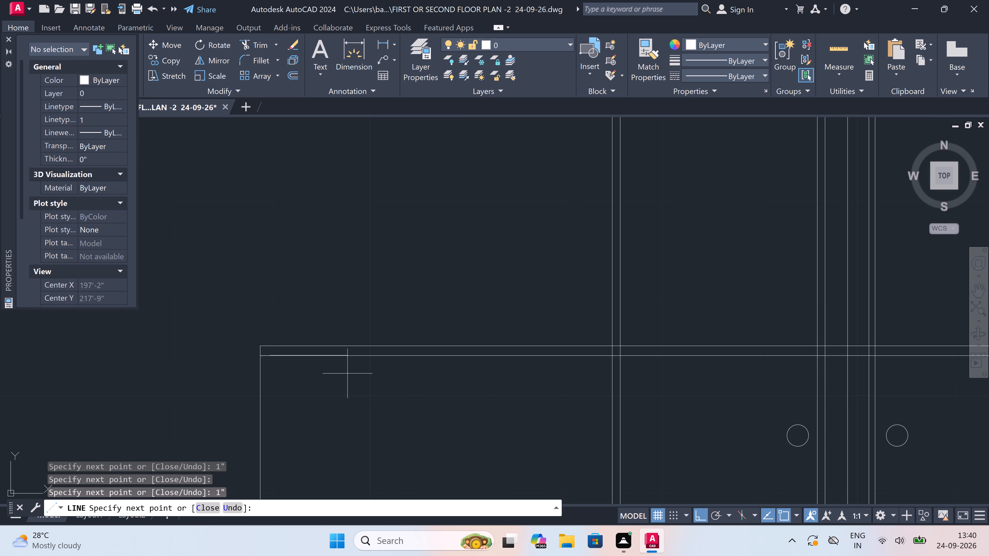
scroll(348, 373, "down", 6)
scroll(347, 409, "up", 5)
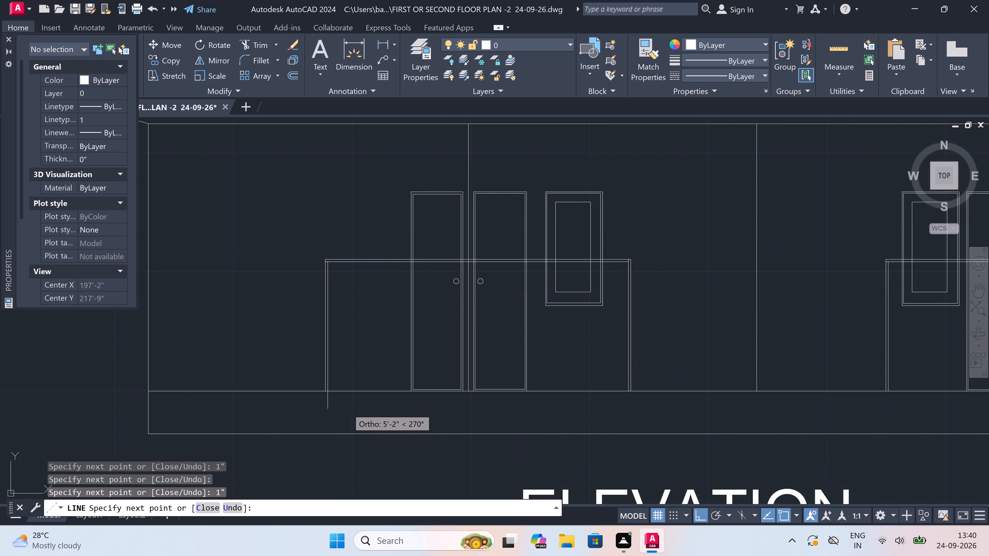
scroll(299, 365, "up", 3)
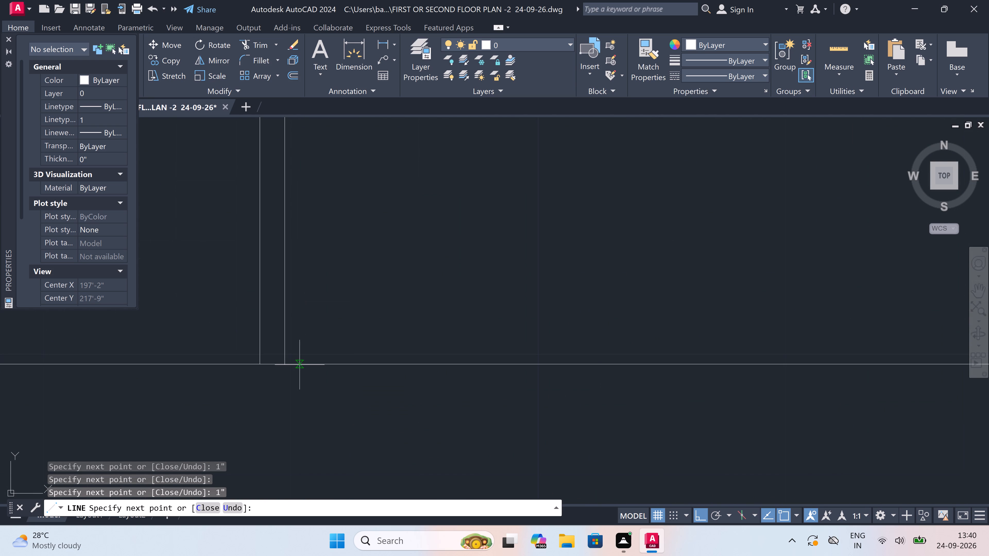
left_click(281, 363)
key("Escape")
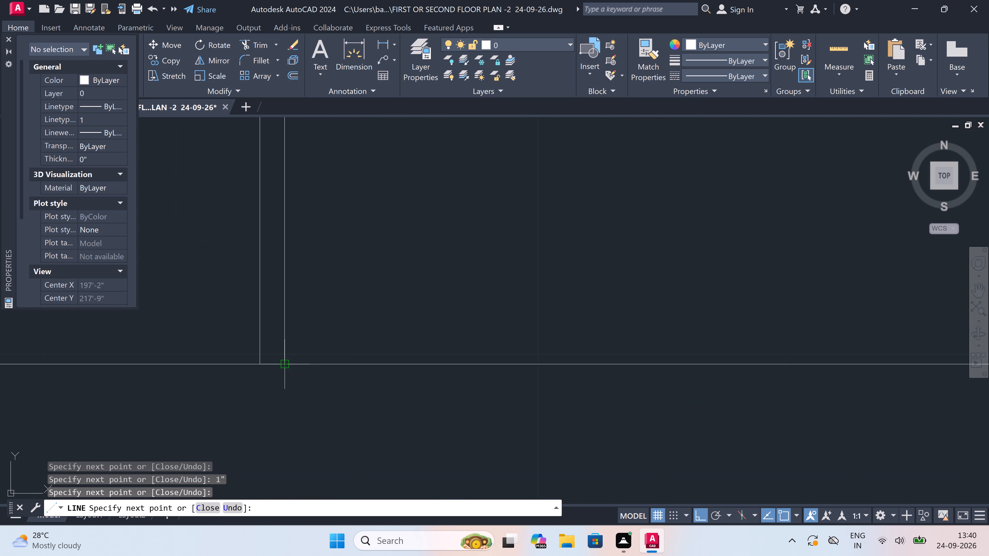
Draw a vertical line 1" from the elevation's central wall line, on the first verandah's side, from the base up to the wall's top line.
scroll(383, 337, "down", 6)
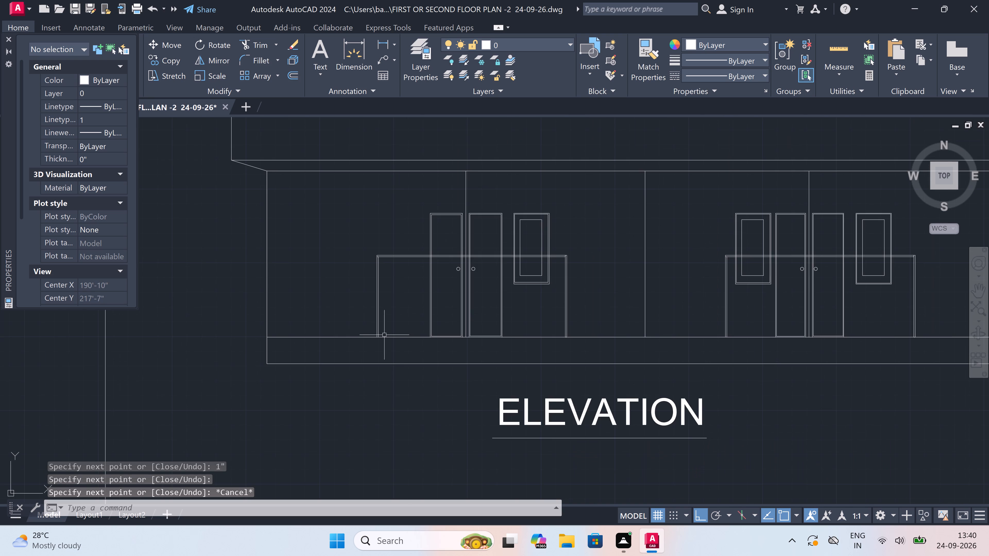
scroll(384, 335, "down", 1)
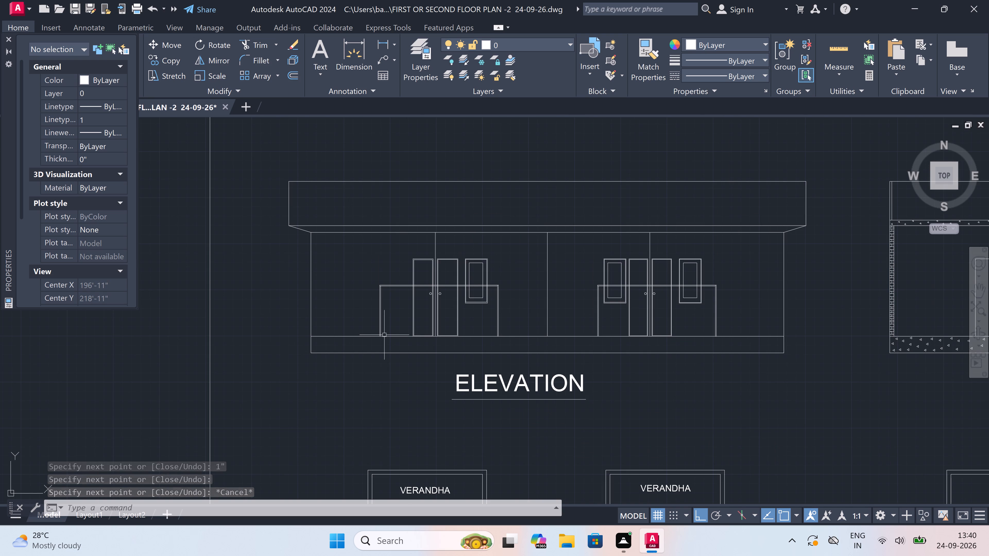
scroll(384, 335, "down", 1)
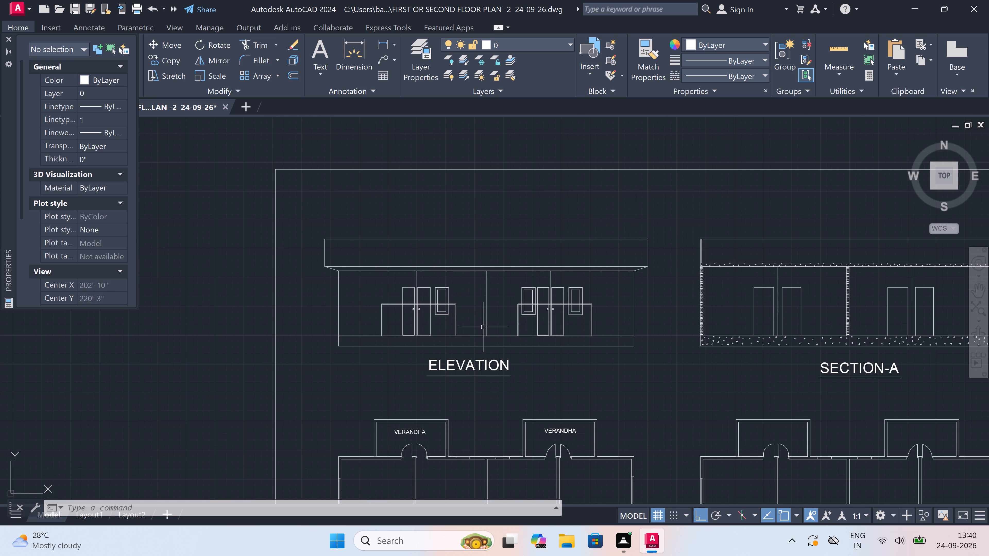
scroll(493, 326, "up", 2)
key("space")
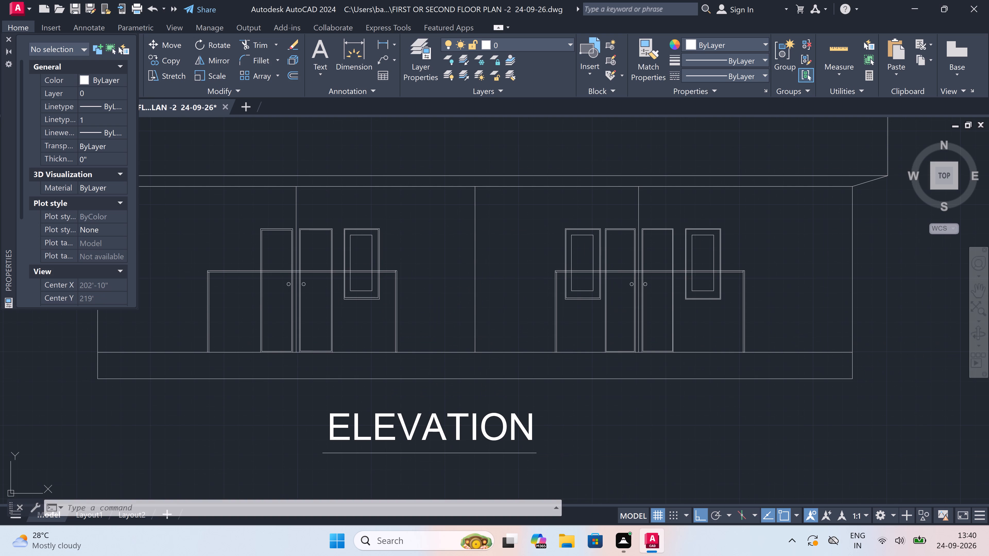
scroll(479, 348, "up", 3)
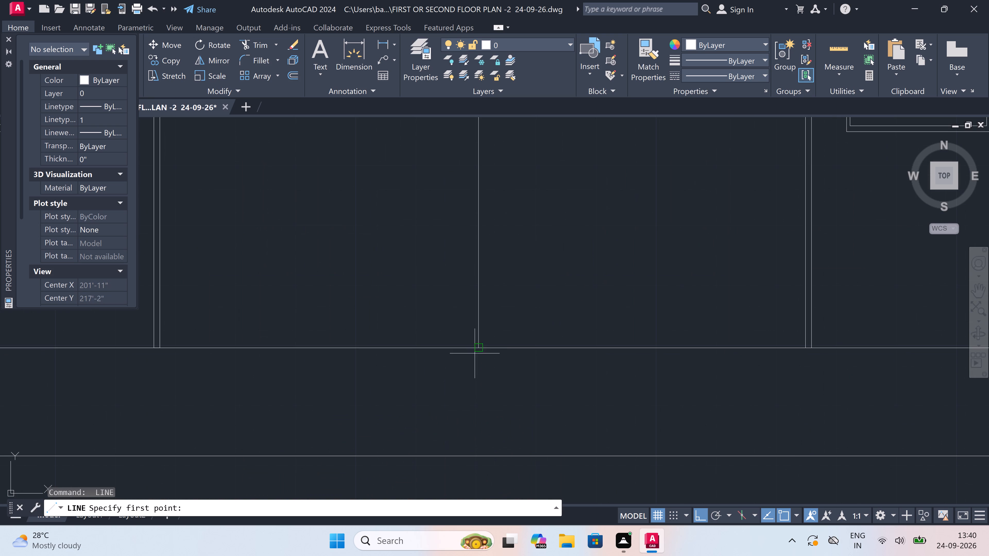
left_click(480, 349)
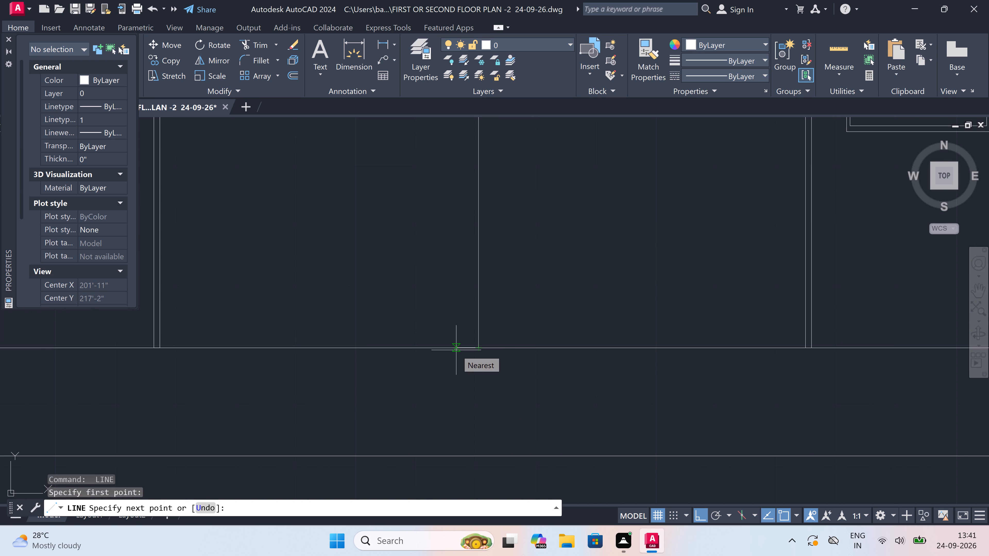
type("1\"")
key("space")
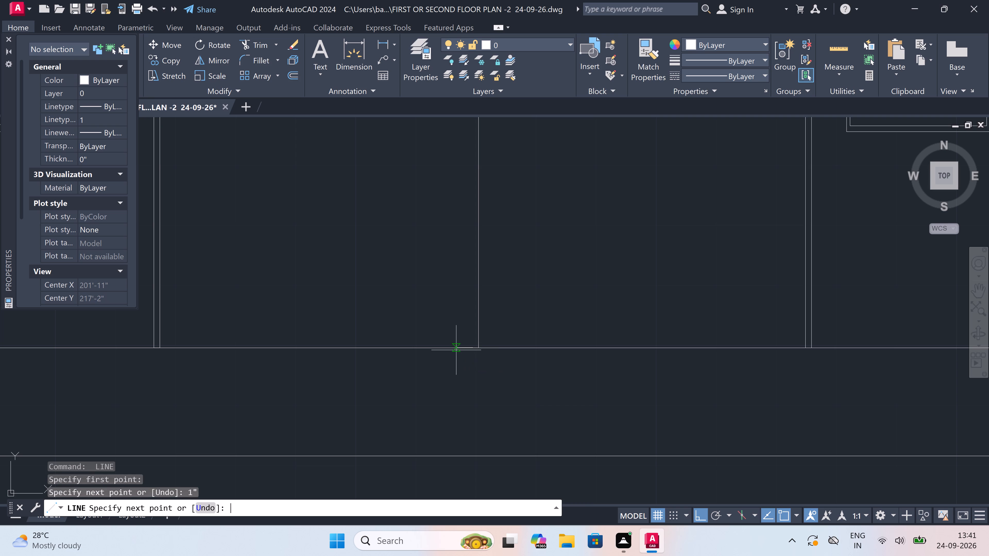
scroll(454, 301, "down", 4)
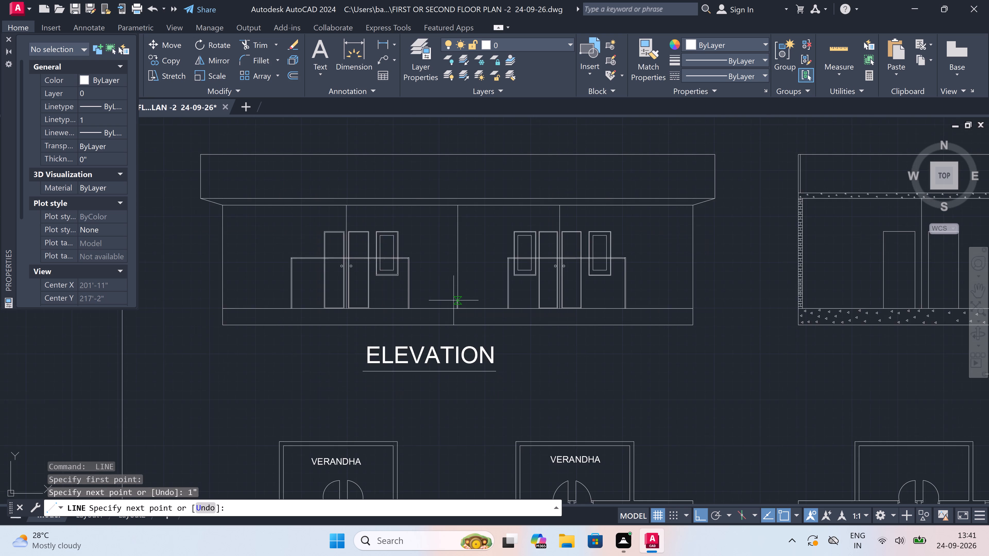
scroll(454, 299, "down", 1)
scroll(455, 252, "up", 4)
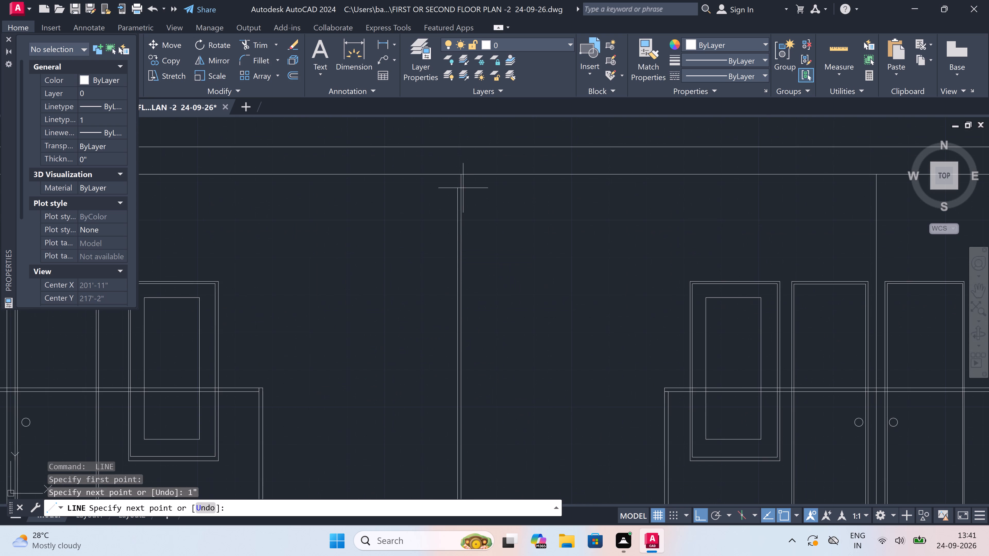
scroll(453, 179, "up", 3)
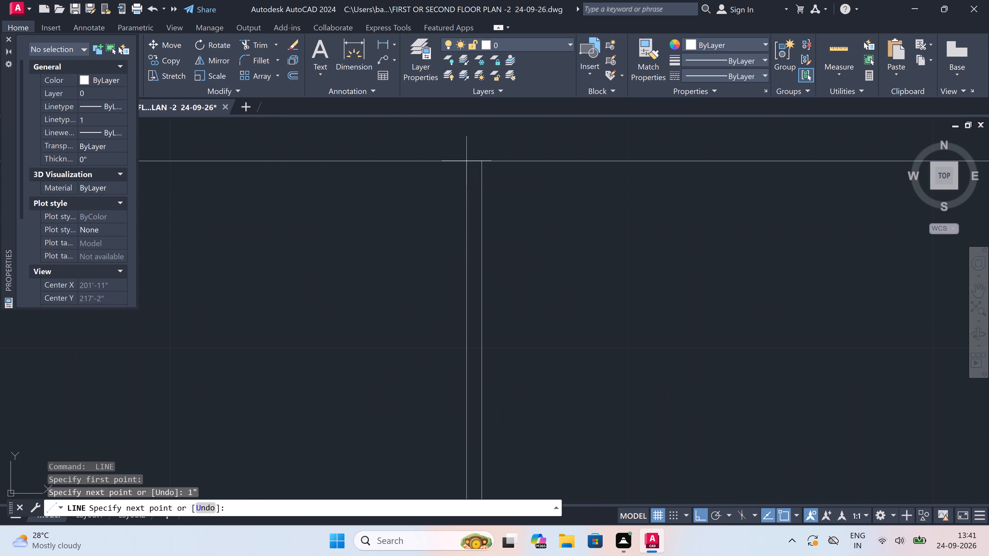
left_click(466, 164)
key("Escape")
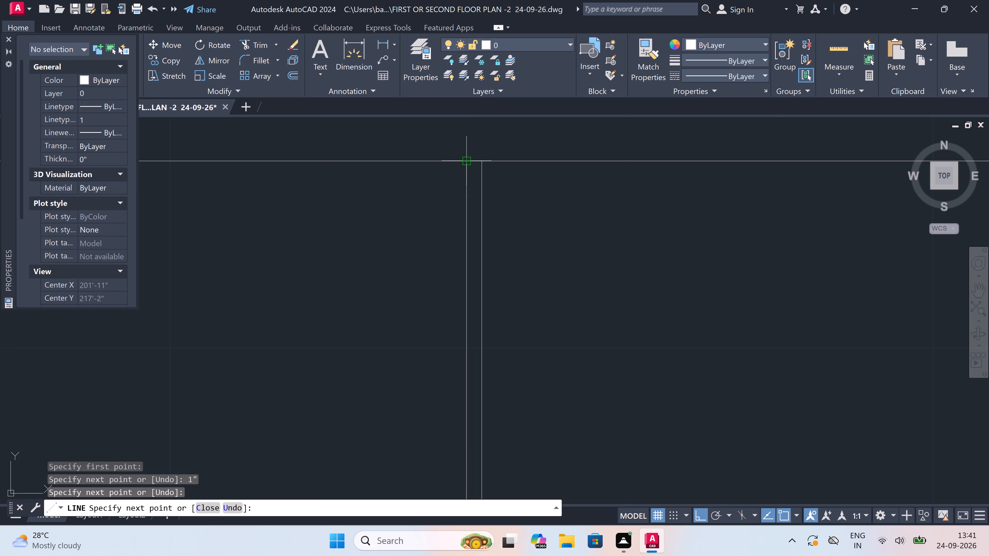
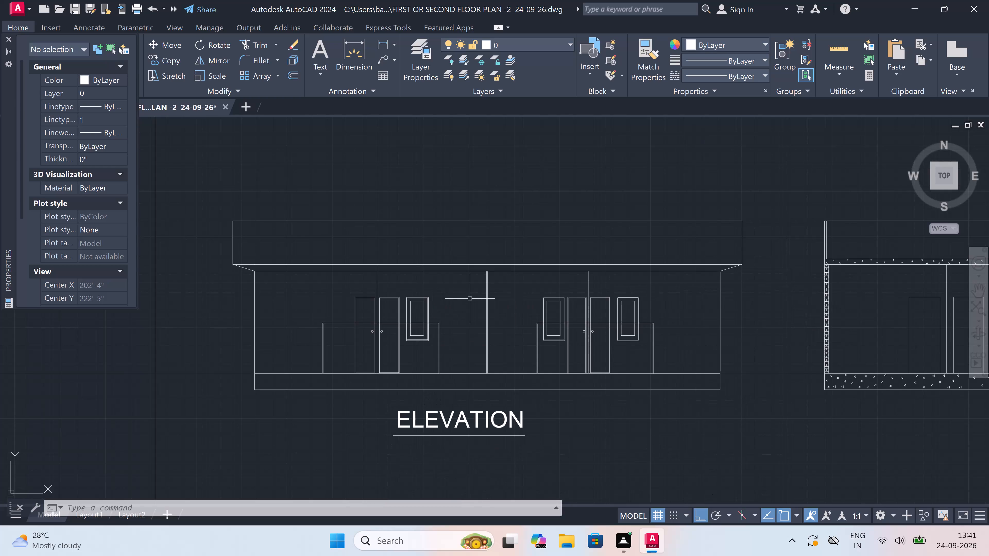
Set up a plot of the model with ISO A4 (297.00 x 210.00 MM) paper and the DWG To PDF.pc3 plotter.
scroll(472, 296, "down", 2)
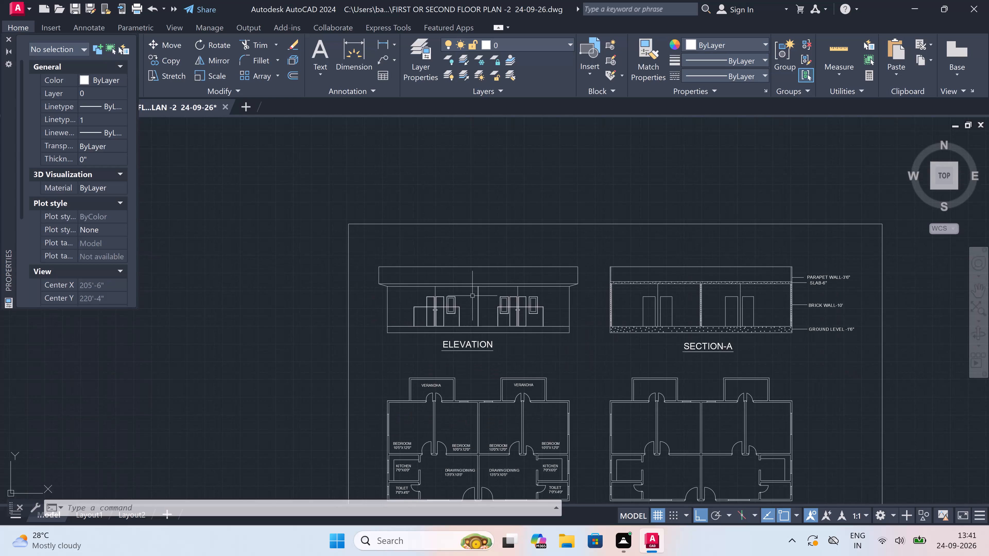
scroll(472, 296, "up", 2)
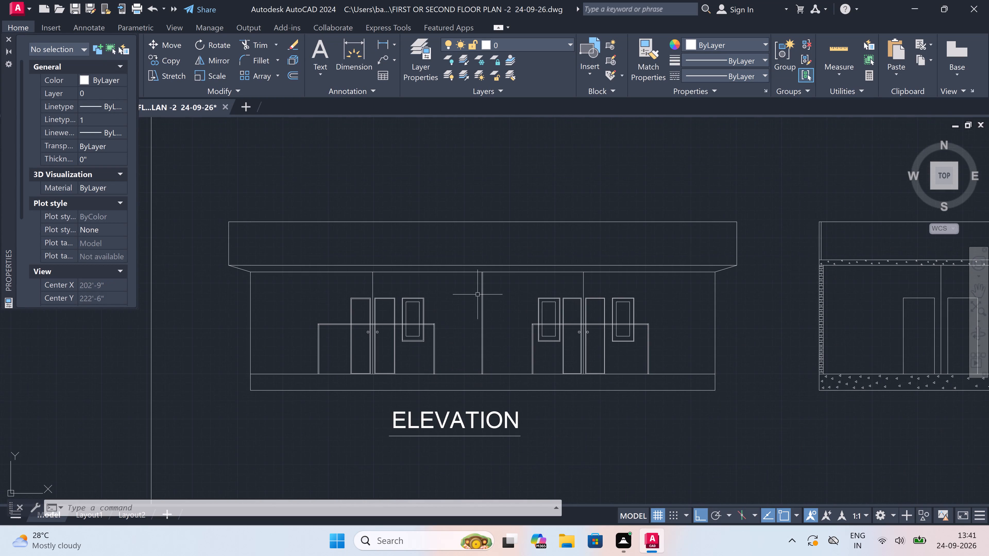
scroll(478, 294, "down", 2)
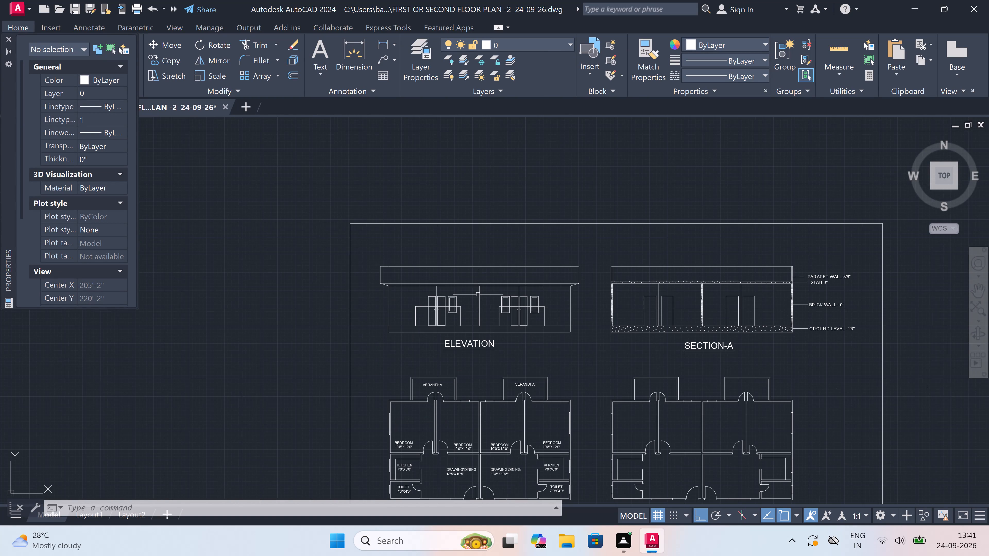
key("ctrl+p")
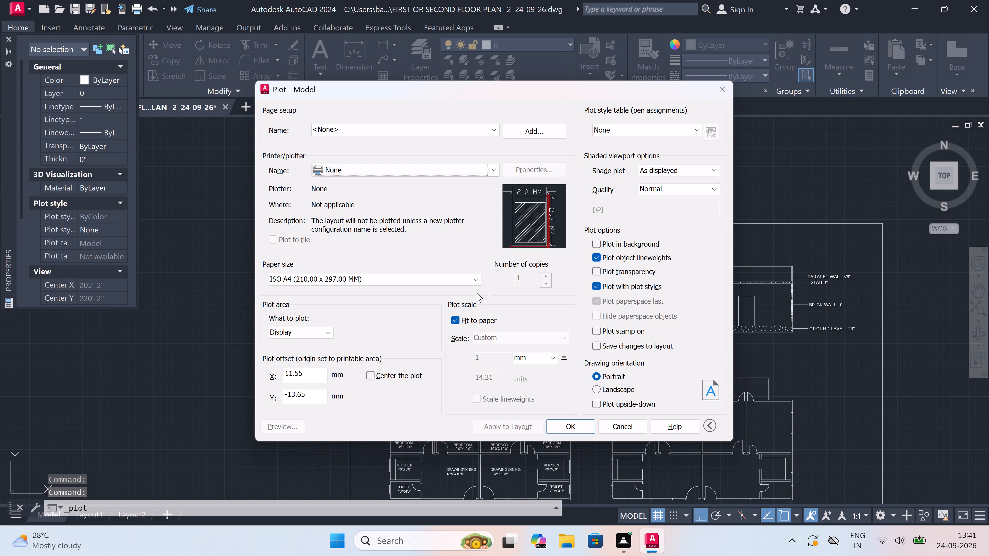
left_click(405, 280)
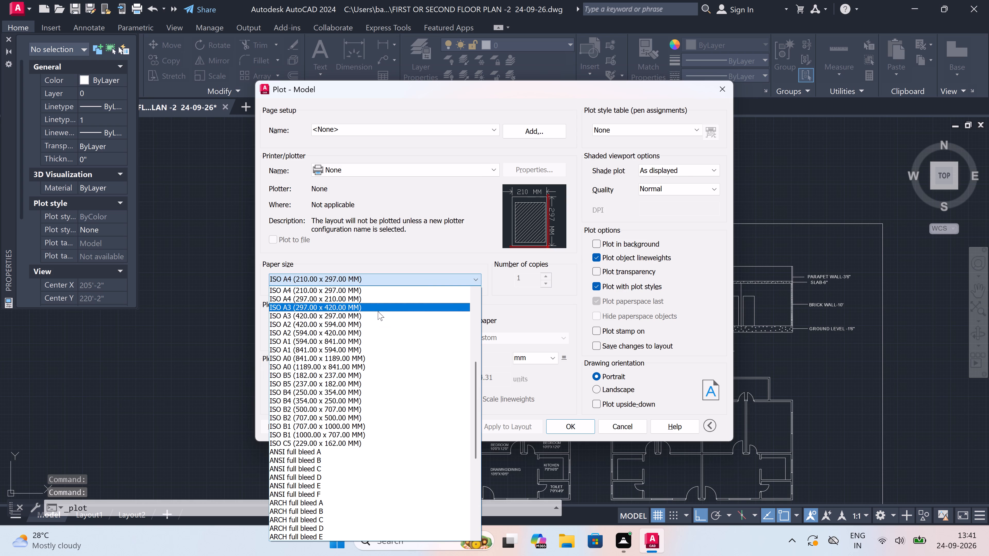
left_click(306, 297)
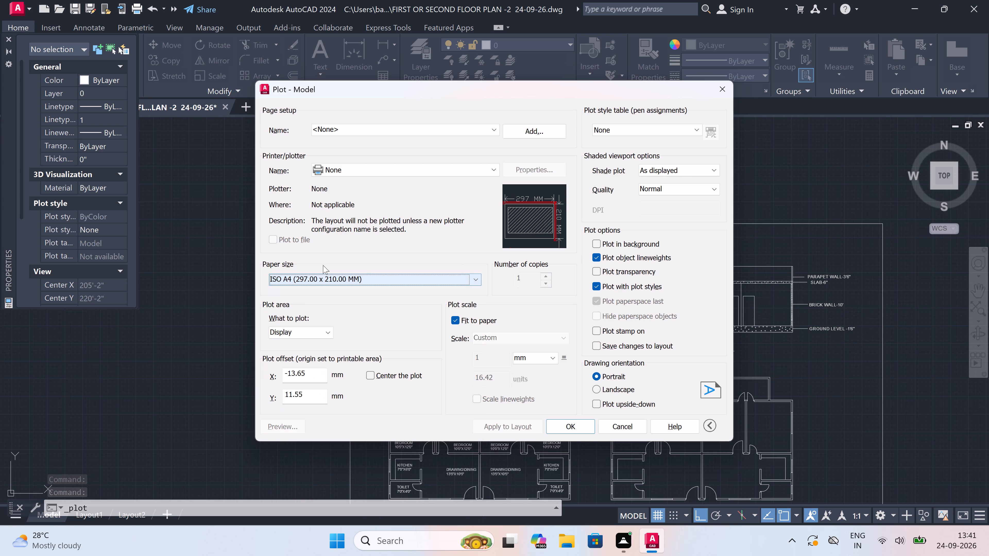
left_click(363, 172)
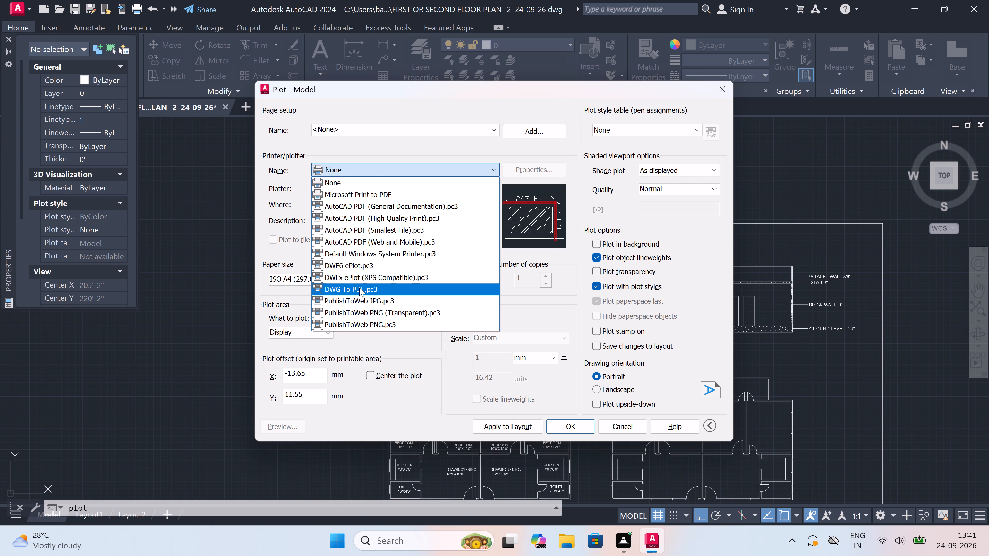
left_click(359, 288)
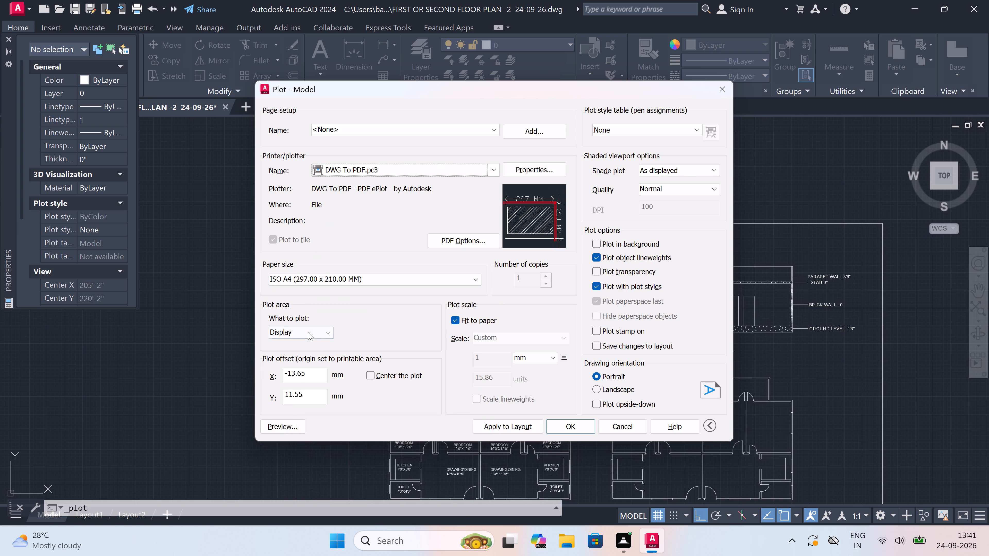
Set the plot area to a window around the drawing set's outer border and center the plot.
left_click(308, 332)
left_click(311, 367)
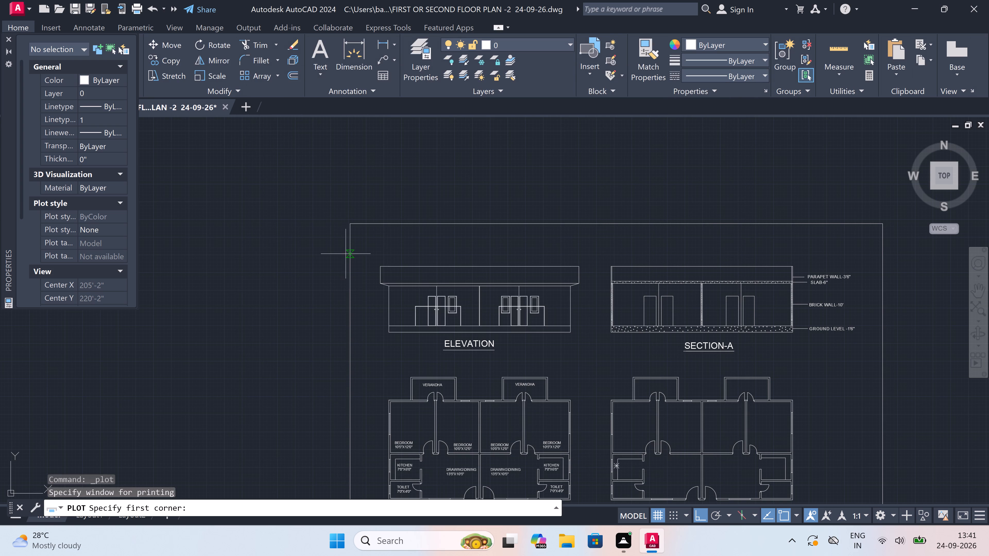
left_click(349, 222)
scroll(417, 289, "down", 3)
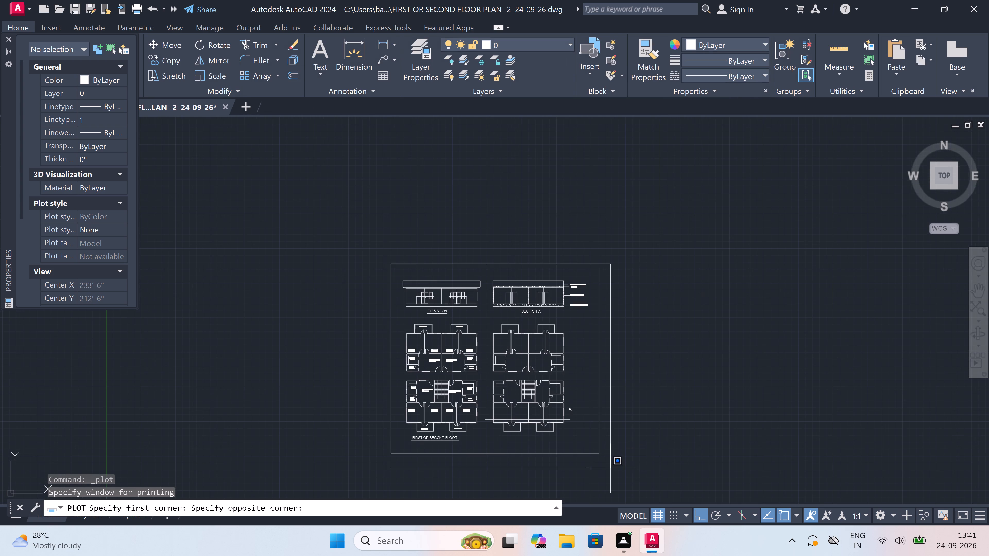
left_click(601, 457)
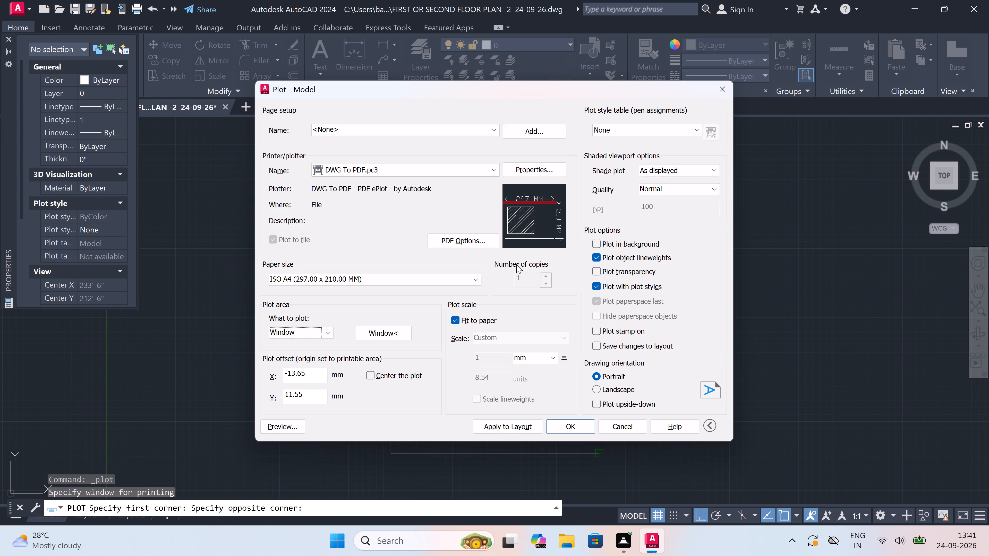
left_click(371, 374)
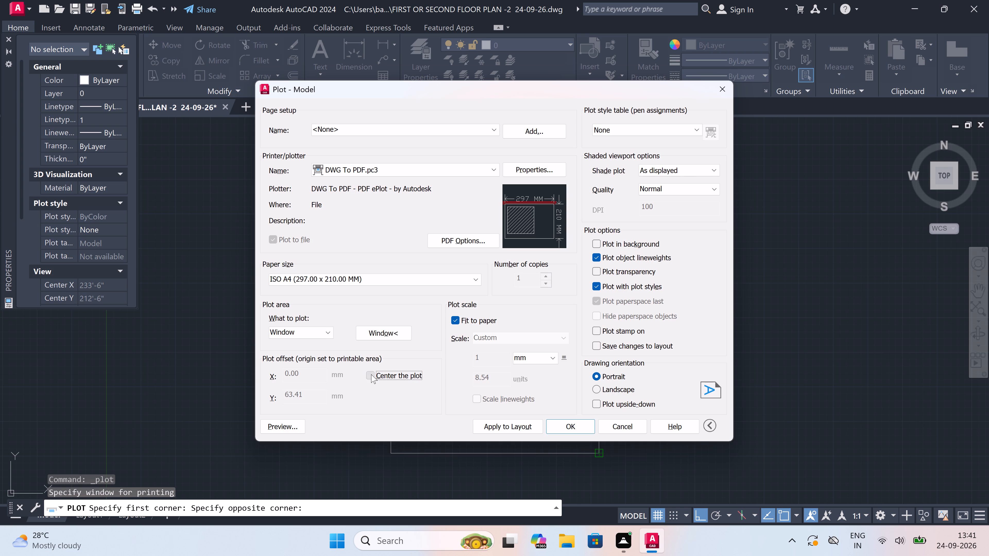
Assign the acad.ctb plot style table to all layouts and apply the plot settings to the layout.
left_click(670, 131)
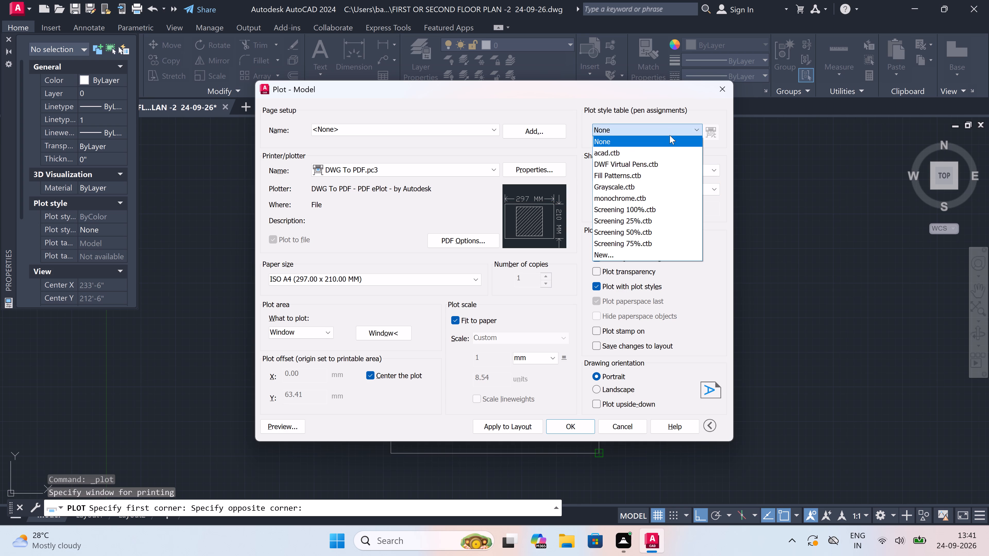
left_click(645, 150)
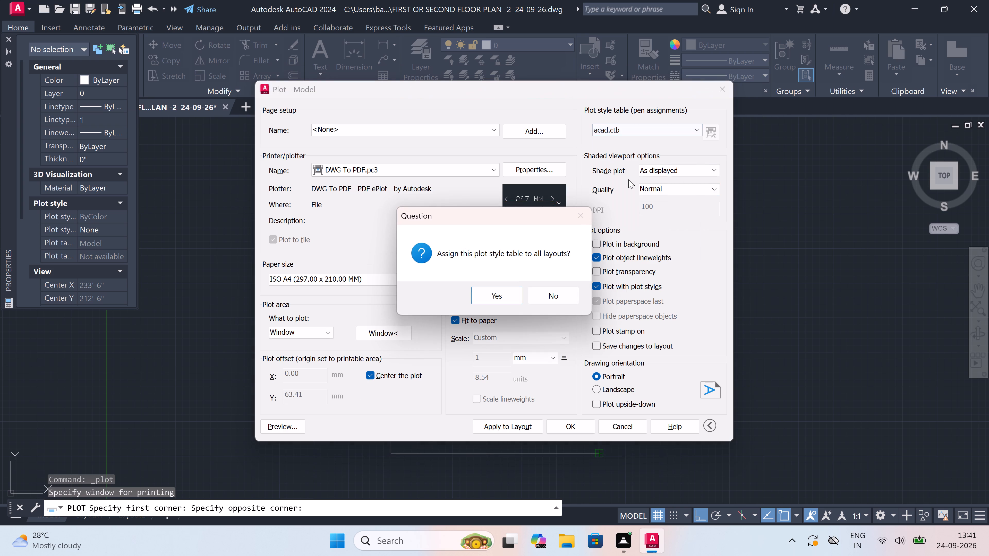
left_click(505, 299)
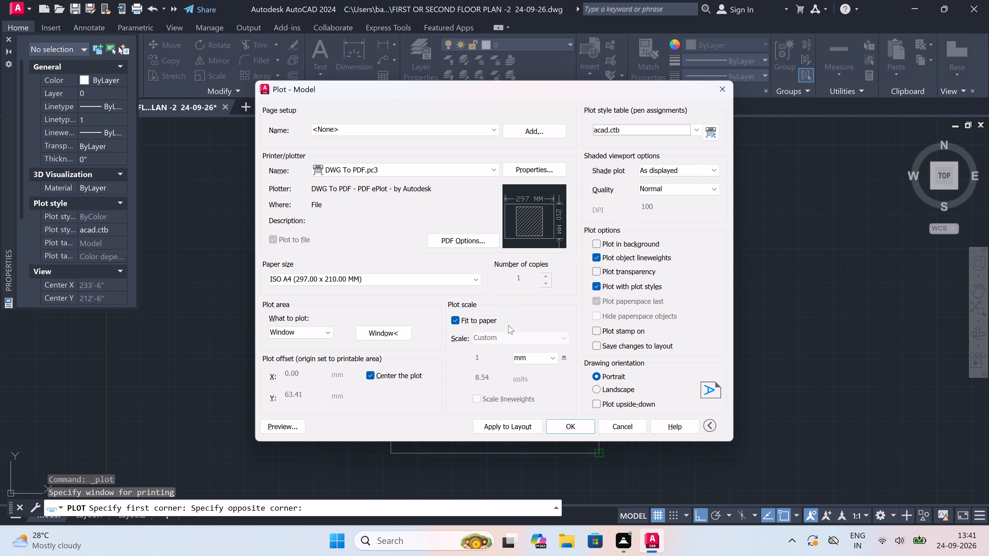
left_click(505, 430)
Plot the sheet to the Documents folder as FIRST OR SECOND FLOOR PLAN -2 24-09-26-Model.pdf.
left_click(569, 421)
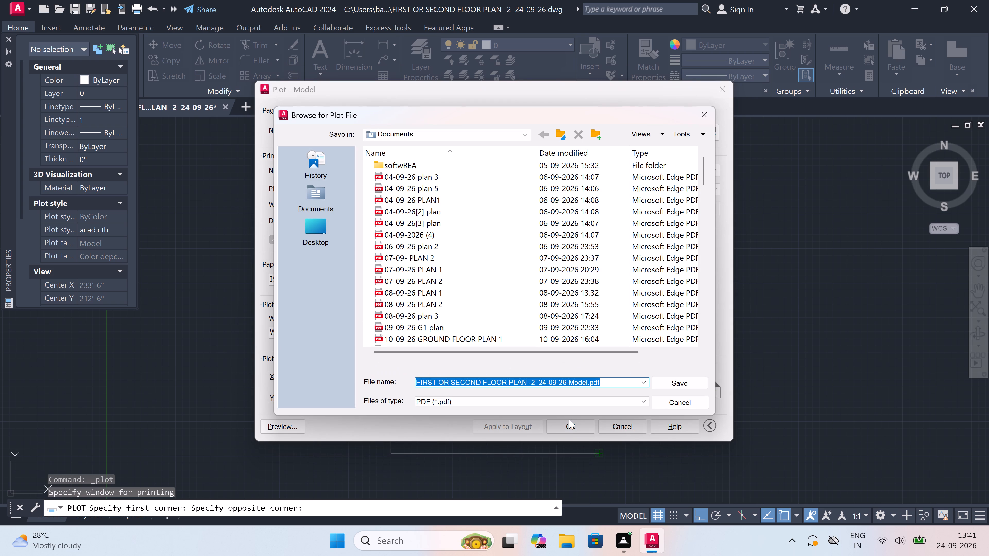
left_click(674, 385)
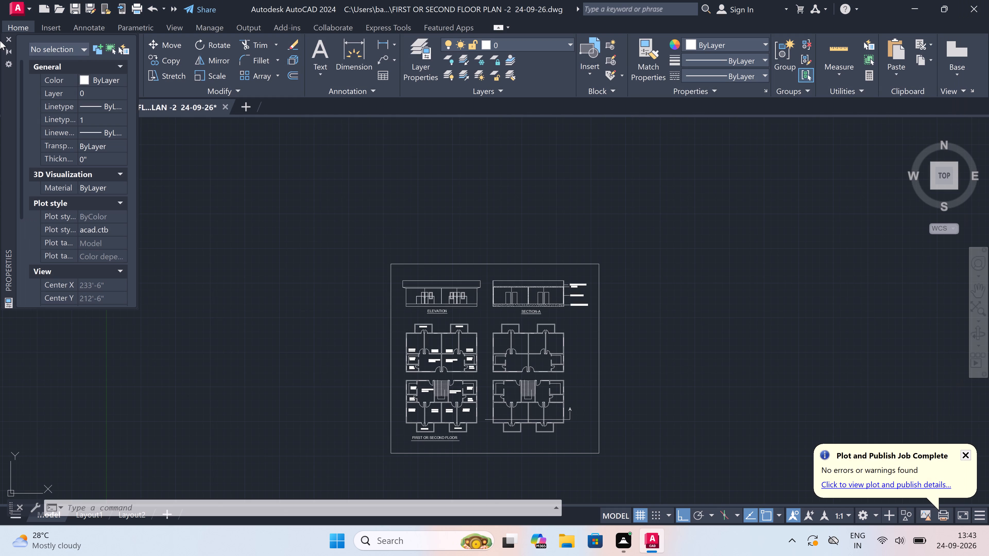
Close the Properties palette.
left_click(7, 38)
Save the drawing as FIRST OR SECOND FLOOR PLAN -2 24-09-26 in AutoCAD 2018 format, replacing the existing file in Documents.
left_click(15, 7)
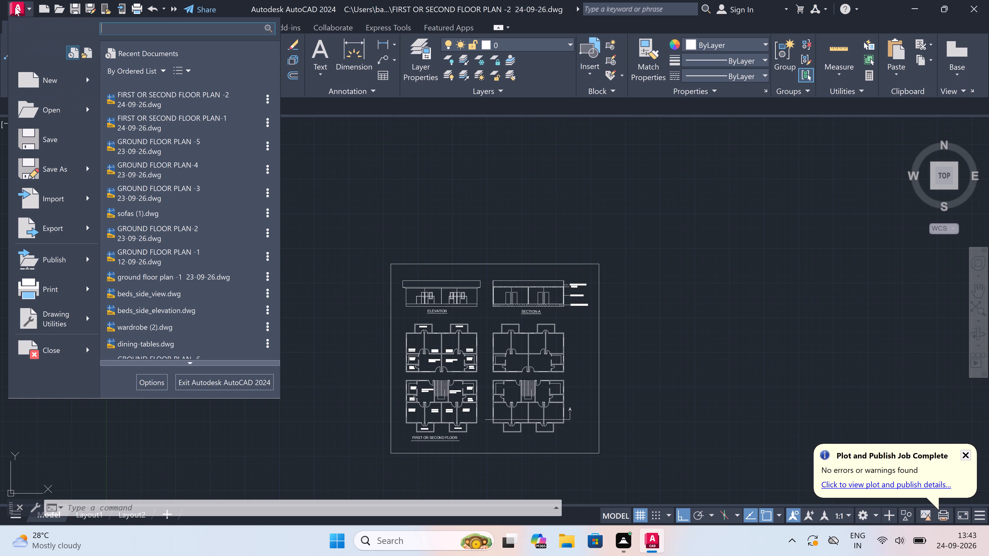
left_click(44, 168)
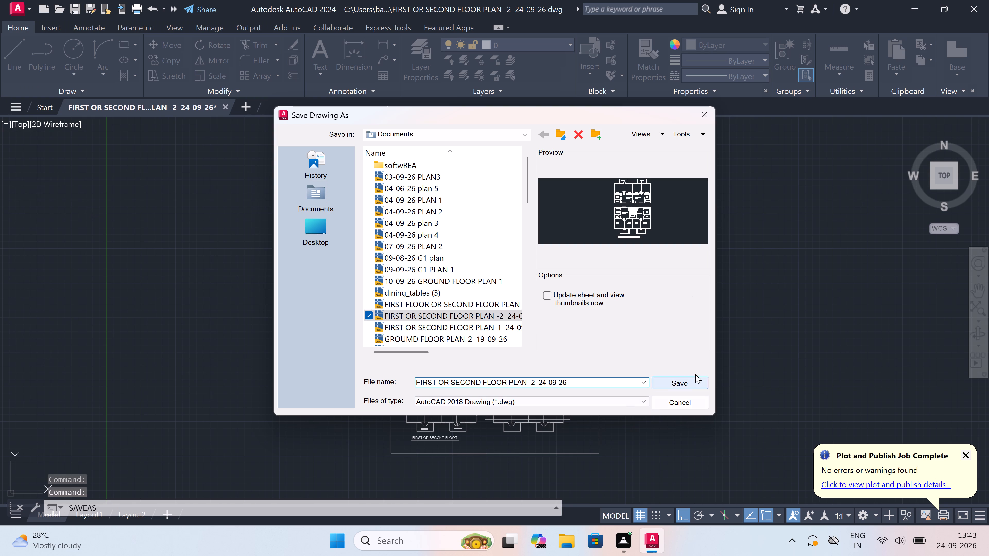
left_click(686, 382)
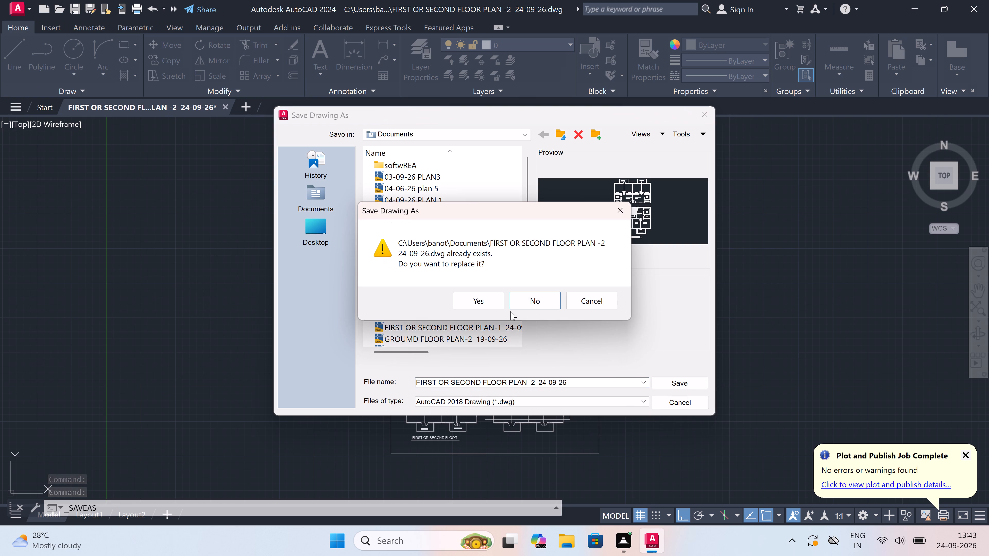
left_click(476, 302)
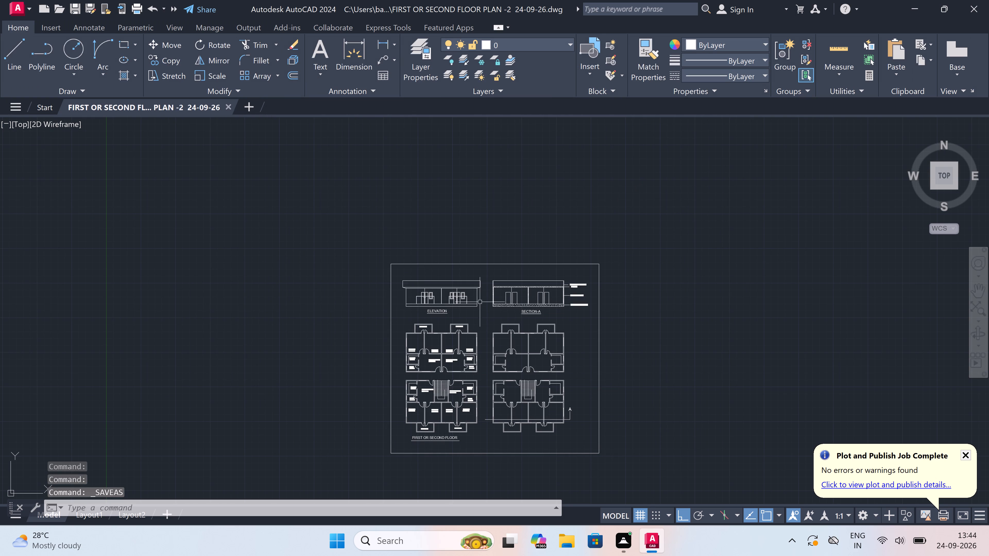
Exit the drawing program.
left_click(978, 2)
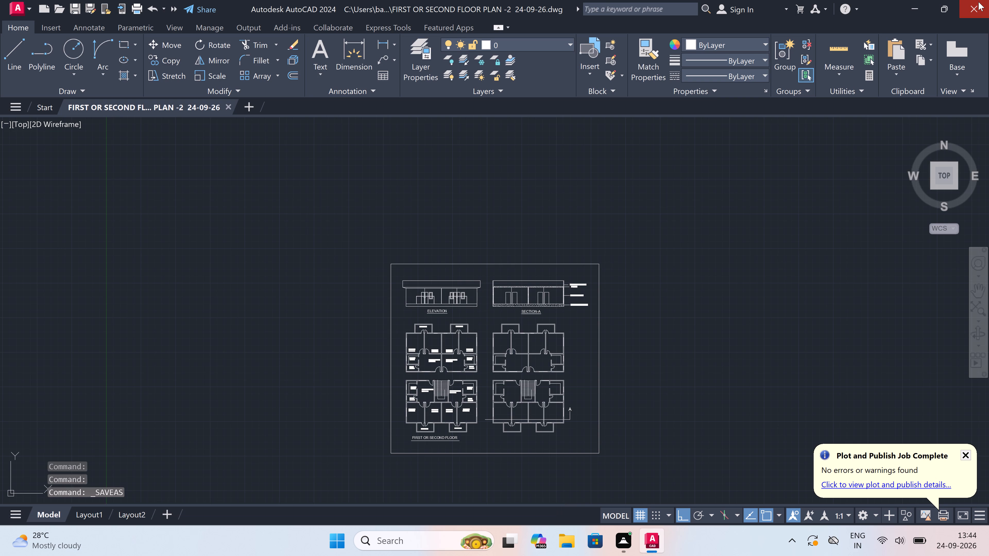